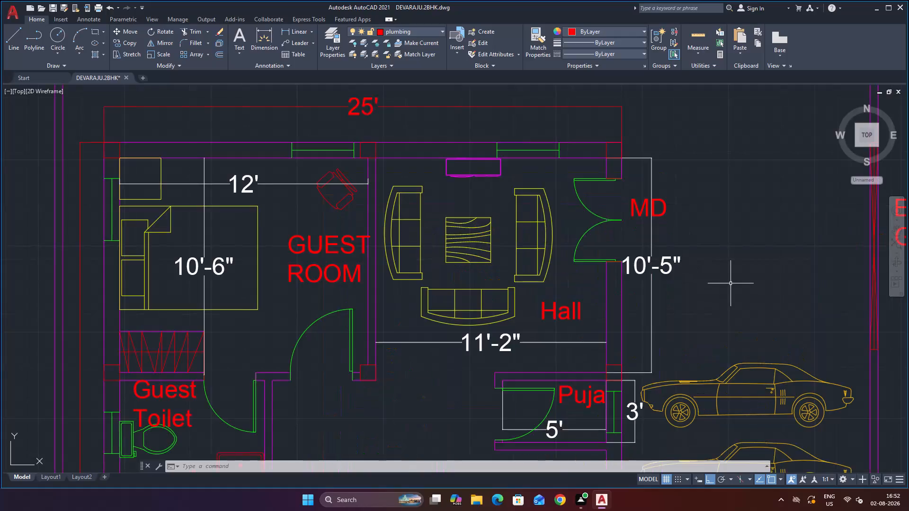
# Assign the ground-floor staircase's direction arrow to the stairs layer, keeping the layer colour cyan.
pyautogui.scroll(-2, 639, 233)
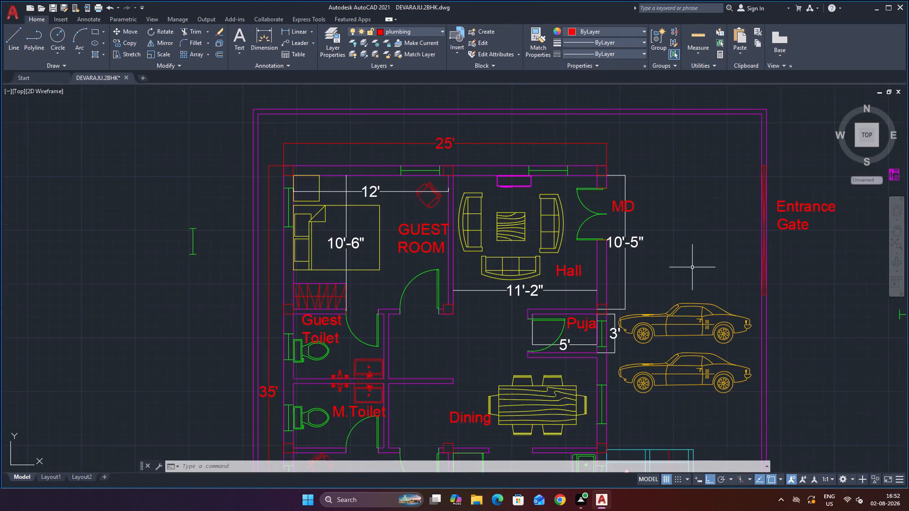
pyautogui.scroll(-2, 691, 272)
pyautogui.scroll(2, 741, 373)
pyautogui.scroll(-2, 601, 355)
pyautogui.scroll(2, 663, 384)
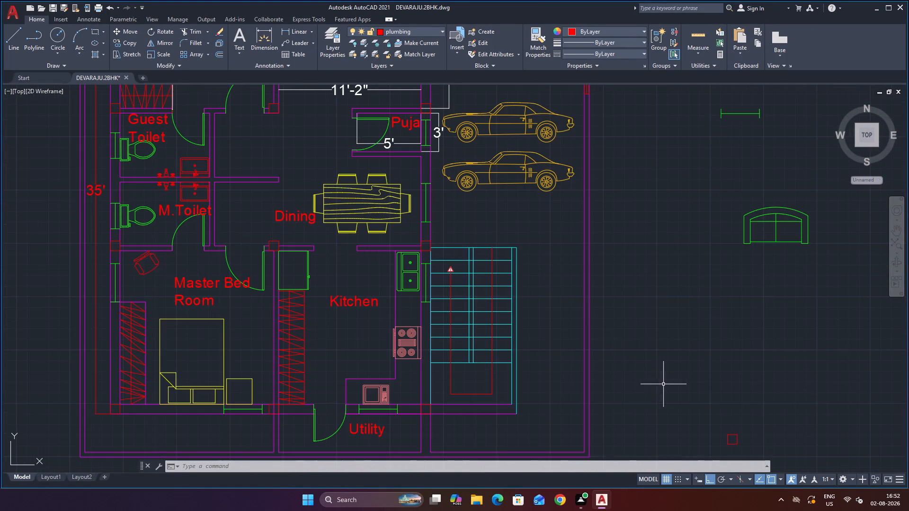
pyautogui.click(492, 378)
pyautogui.click(412, 28)
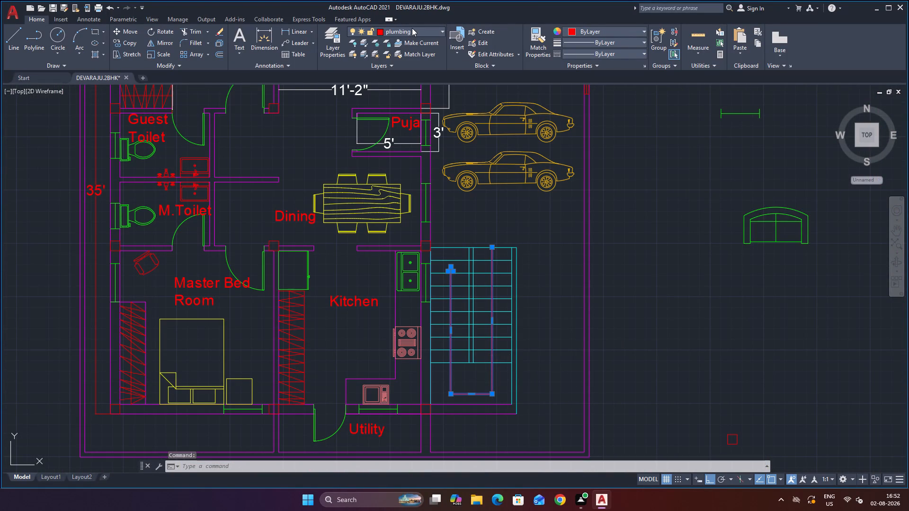
pyautogui.click(383, 136)
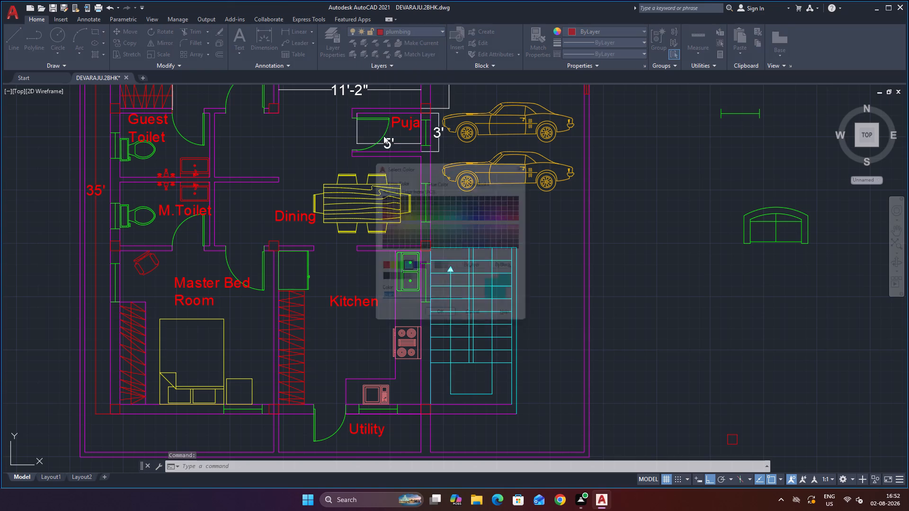
pyautogui.click(448, 321)
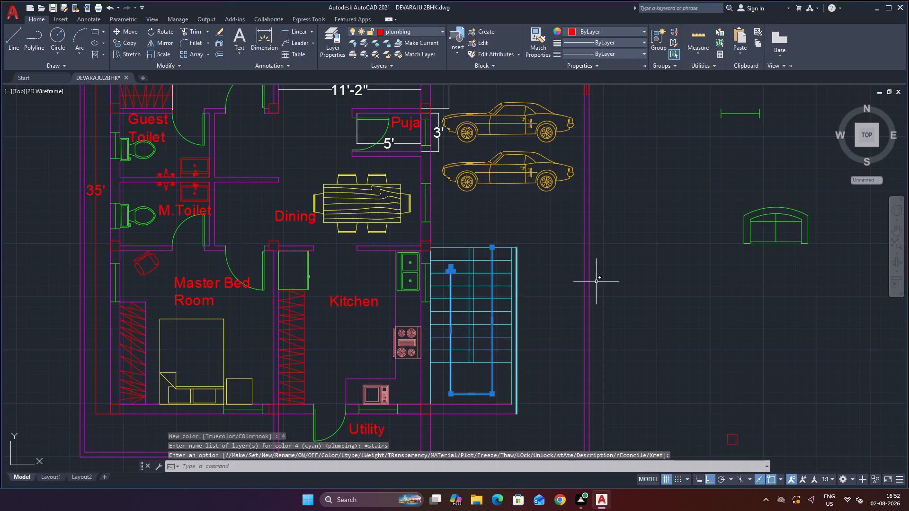
pyautogui.press('Escape')
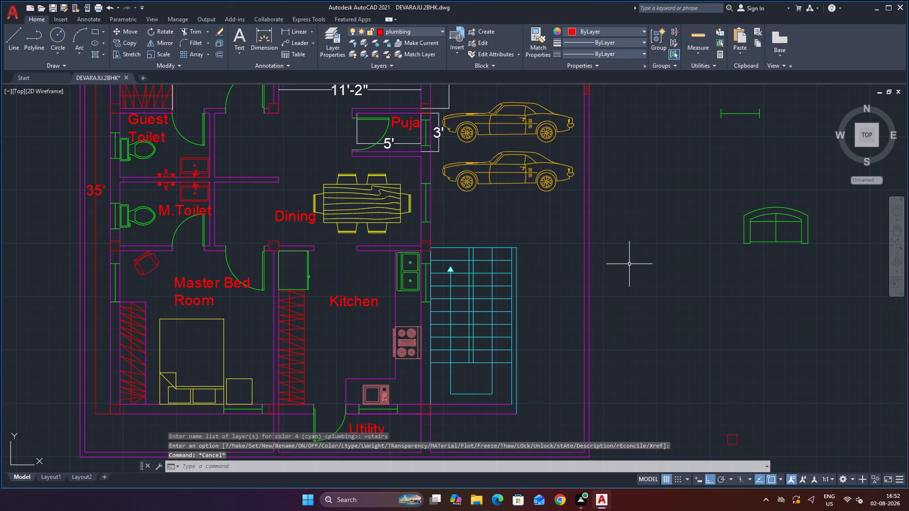
# Save the drawing.
pyautogui.hotkey('ctrl', 's')
pyautogui.hotkey('ctrl', 's')
pyautogui.hotkey('ctrl', 's')
pyautogui.hotkey('ctrl', 's')
pyautogui.hotkey('ctrl', 's')
pyautogui.hotkey('ctrl', 's')
pyautogui.hotkey('ctrl', 's')
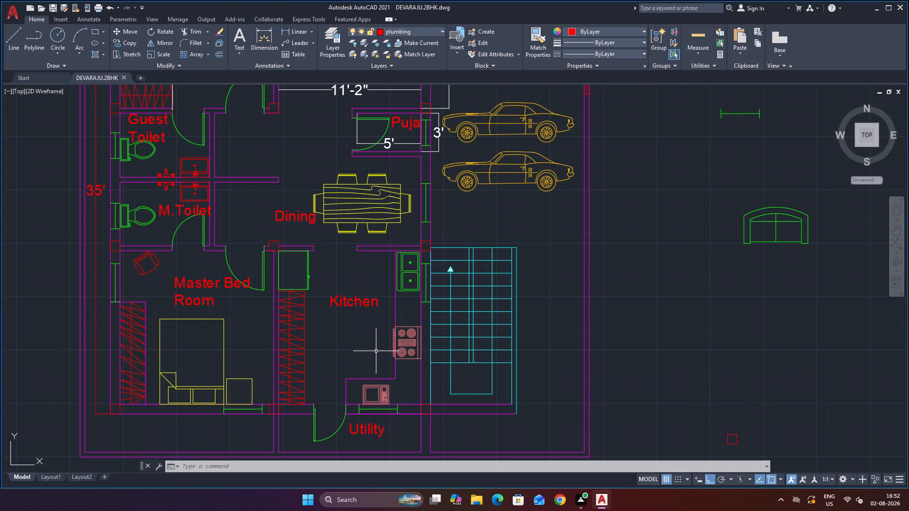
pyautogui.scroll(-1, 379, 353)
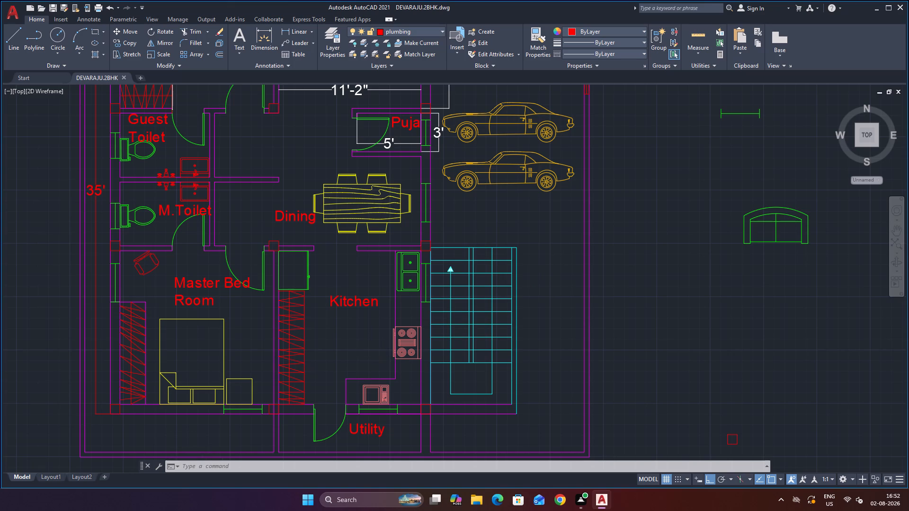
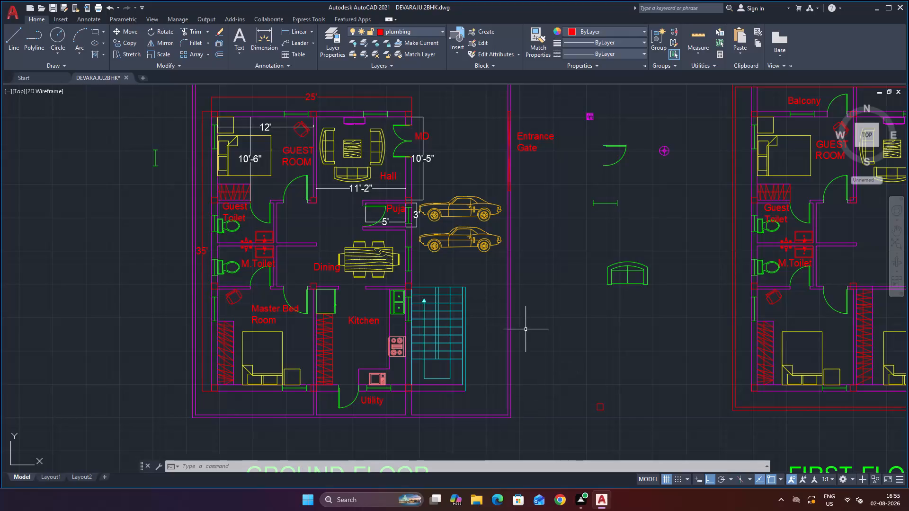
# Assign the ground floor's overall 25' and 35' dimensions to the text layer, keeping the layer colour white.
pyautogui.scroll(-1, 543, 264)
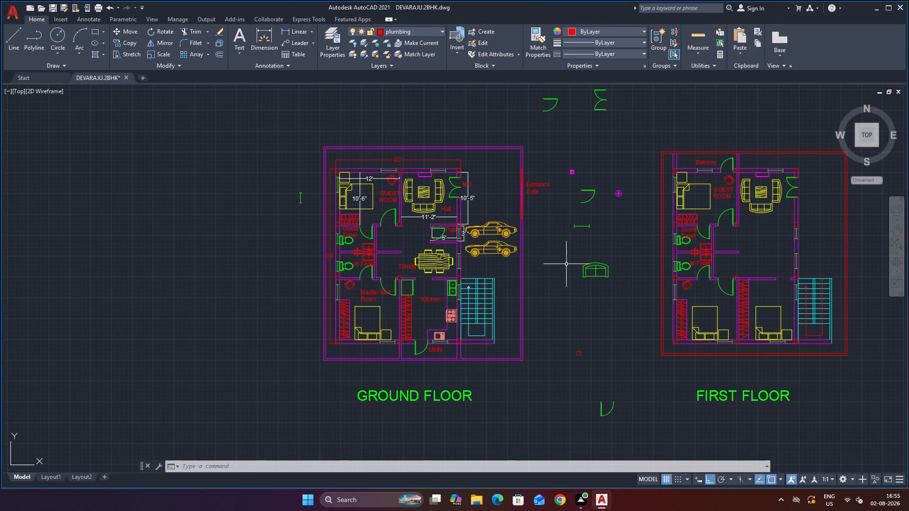
pyautogui.scroll(1, 521, 244)
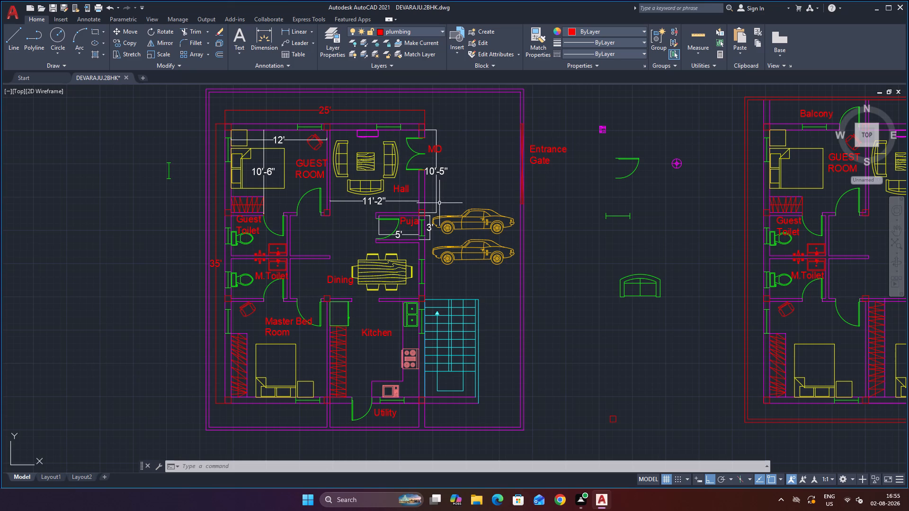
pyautogui.click(218, 264)
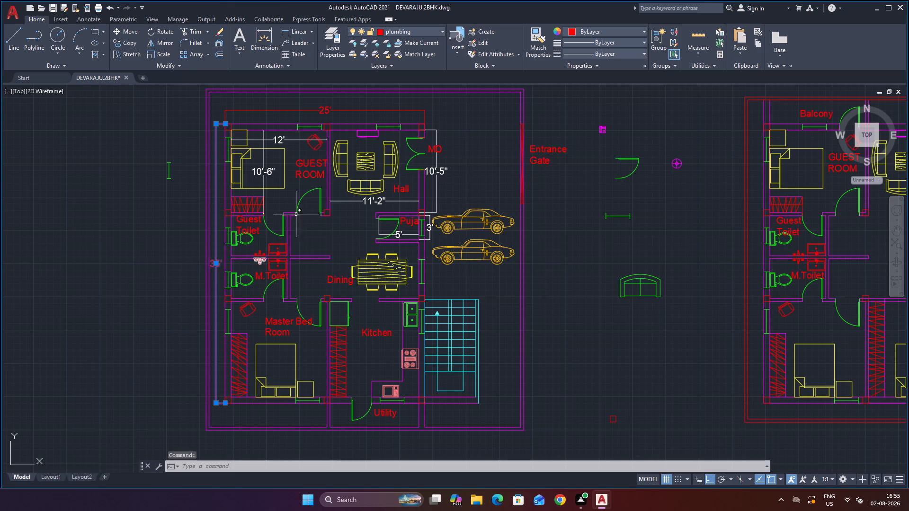
pyautogui.click(320, 114)
pyautogui.click(393, 27)
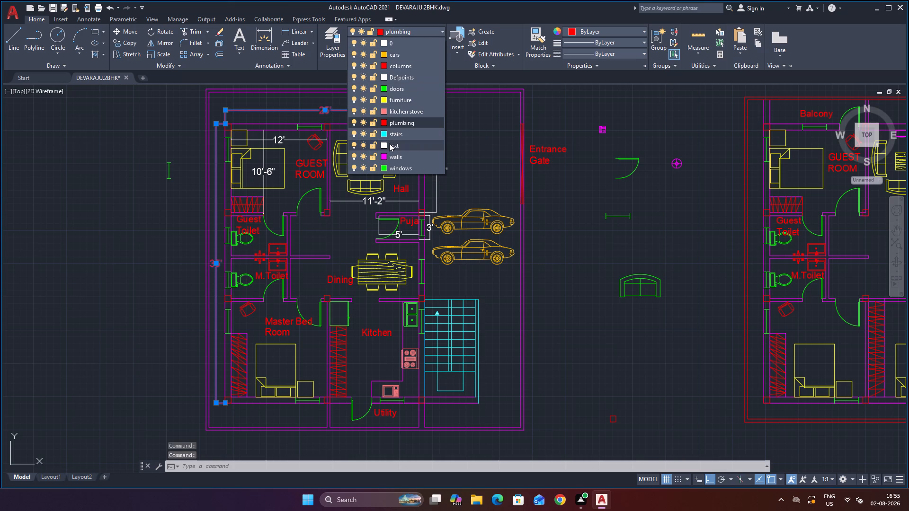
pyautogui.click(387, 144)
pyautogui.click(443, 321)
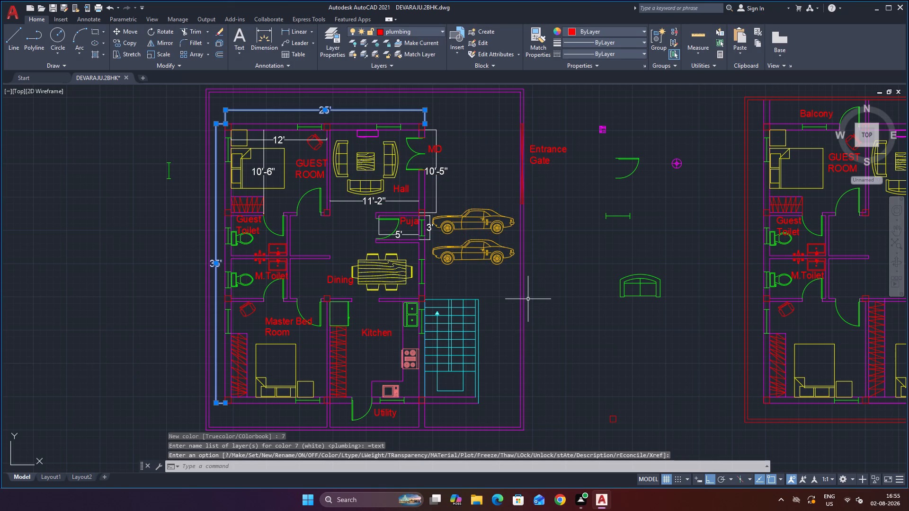
pyautogui.press('Escape')
# Move the hall's 10'-5" dimension line farther outward from the wall, clear of the MD label.
pyautogui.scroll(-2, 534, 284)
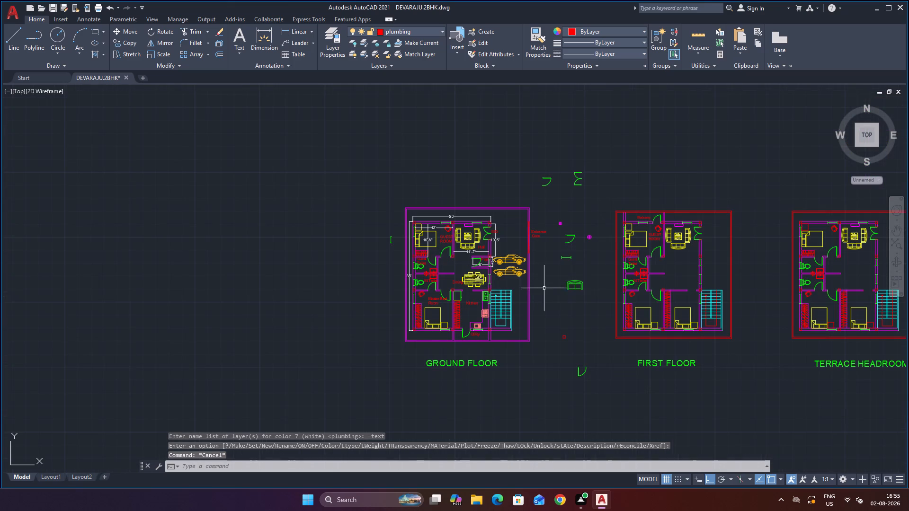
pyautogui.scroll(2, 736, 249)
pyautogui.scroll(-2, 578, 257)
pyautogui.scroll(1, 429, 258)
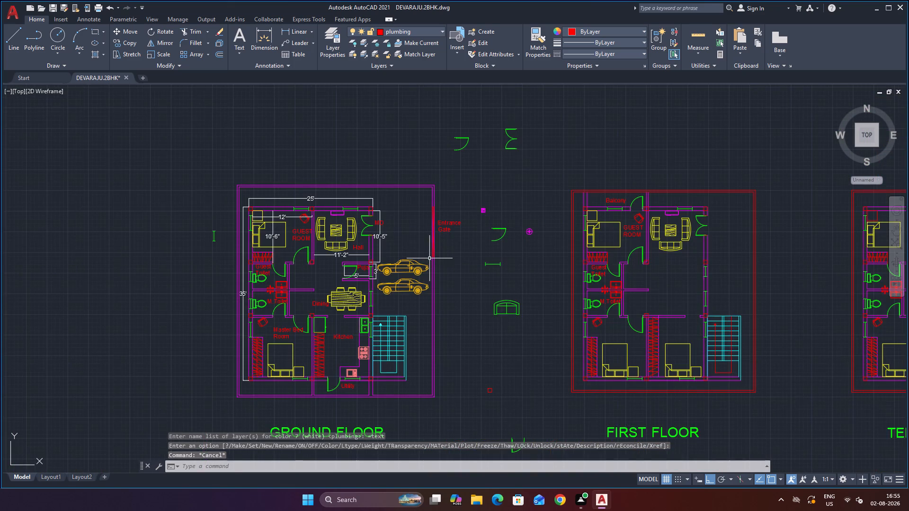
pyautogui.scroll(1, 369, 250)
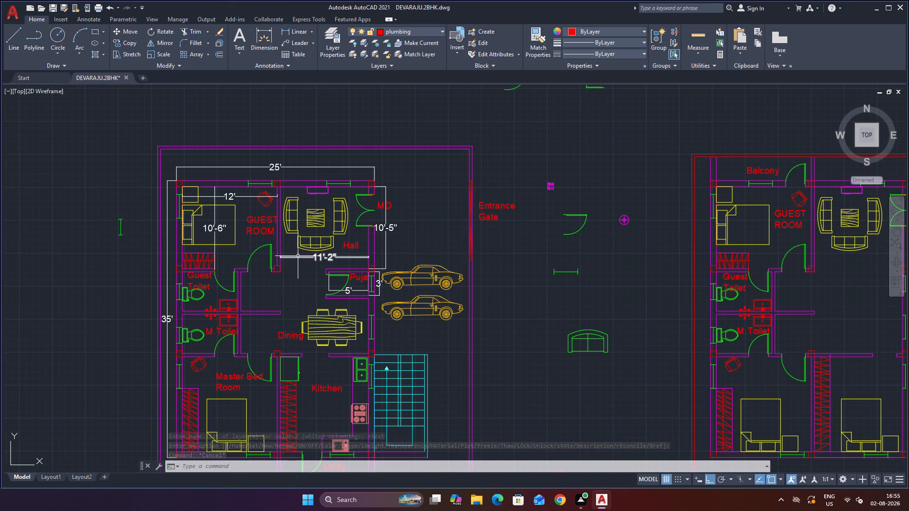
pyautogui.scroll(-1, 276, 218)
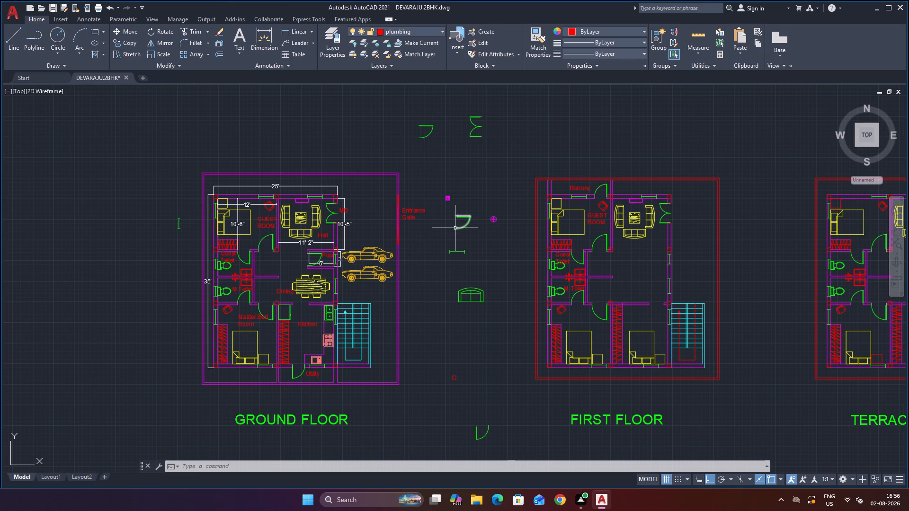
pyautogui.scroll(1, 455, 228)
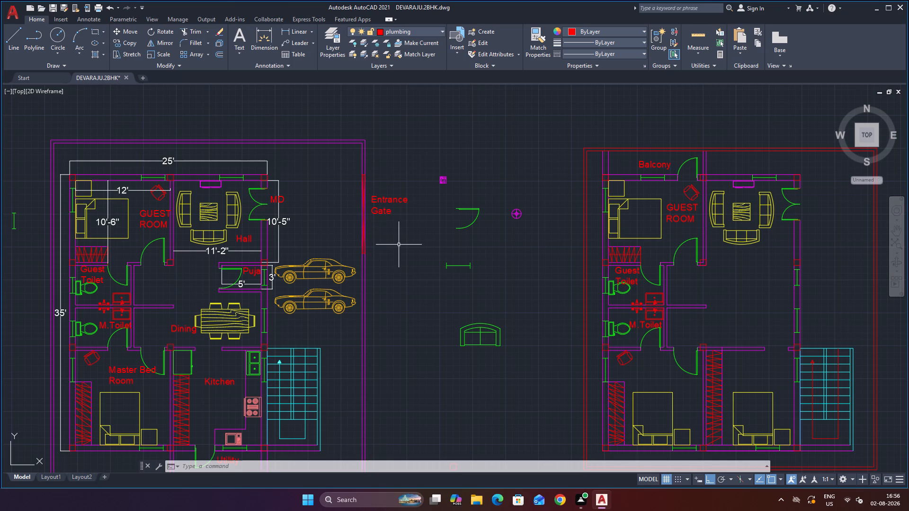
pyautogui.click(277, 223)
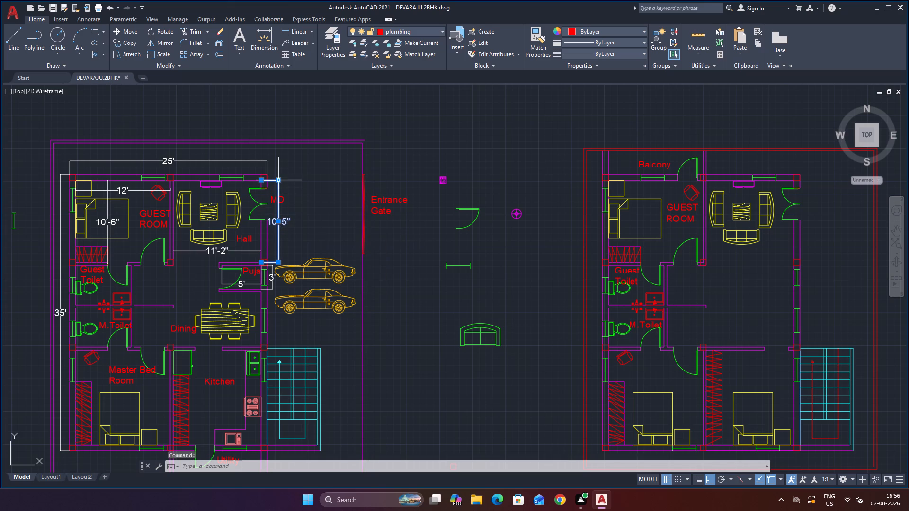
pyautogui.moveTo(278, 181); pyautogui.dragTo(284, 181)
pyautogui.click(300, 180)
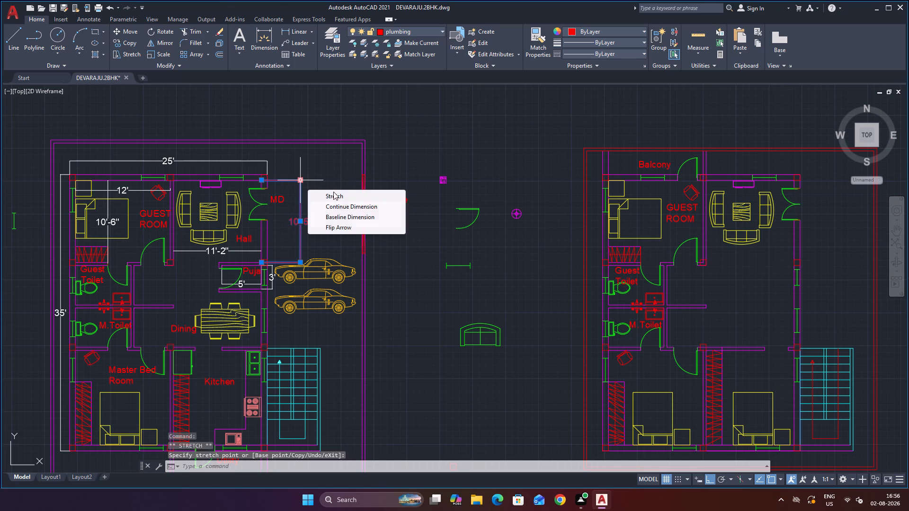
pyautogui.press('Escape')
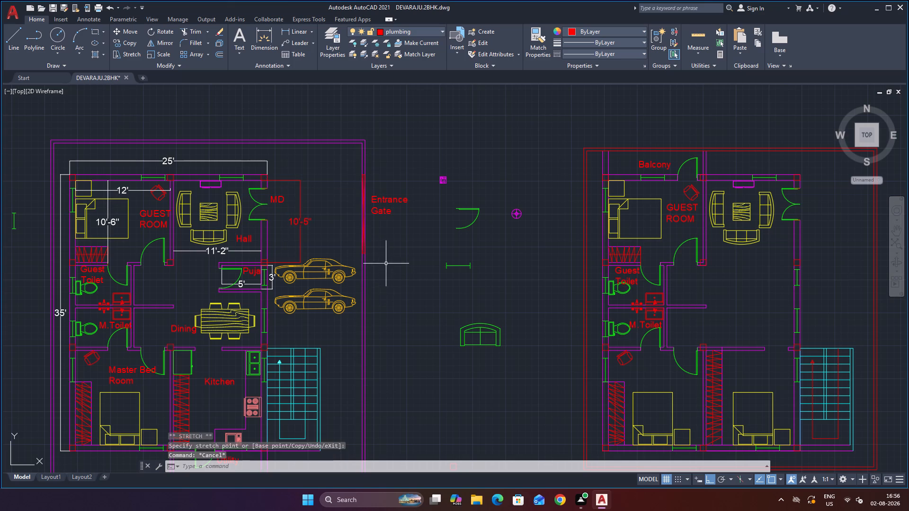
# Assign the moved 10'-5" hall dimension to the text layer, keeping the layer colour white.
pyautogui.click(302, 222)
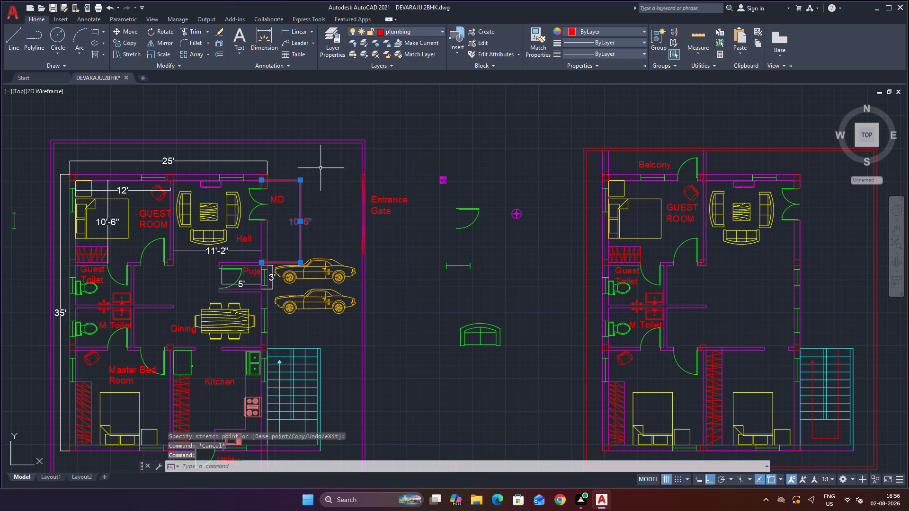
pyautogui.click(403, 31)
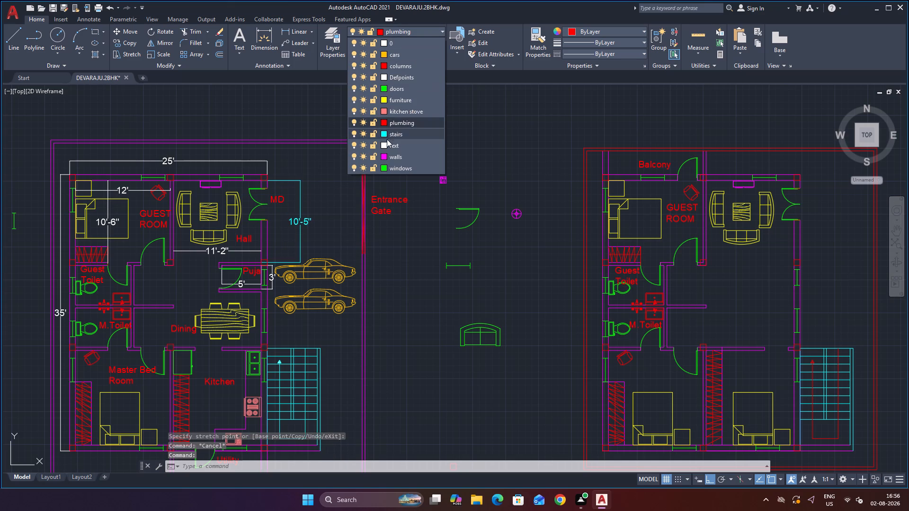
pyautogui.click(385, 144)
pyautogui.press('Return')
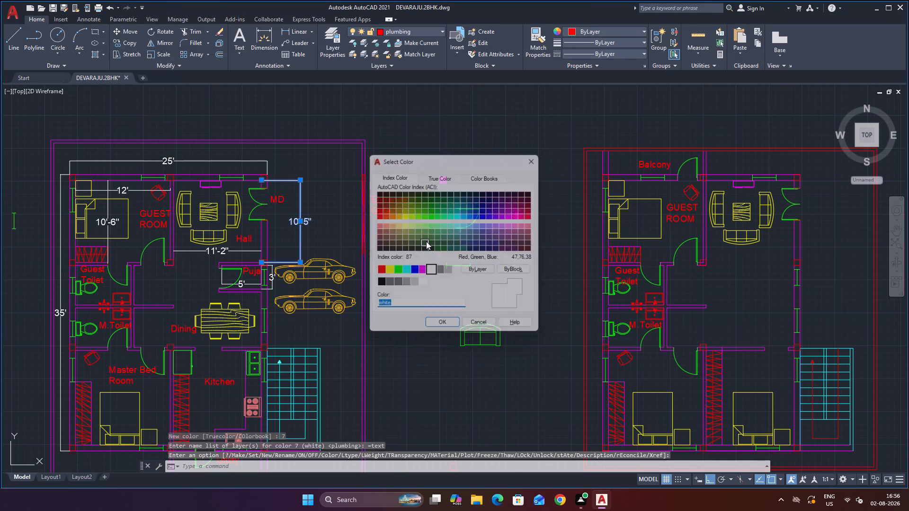
pyautogui.press('Escape')
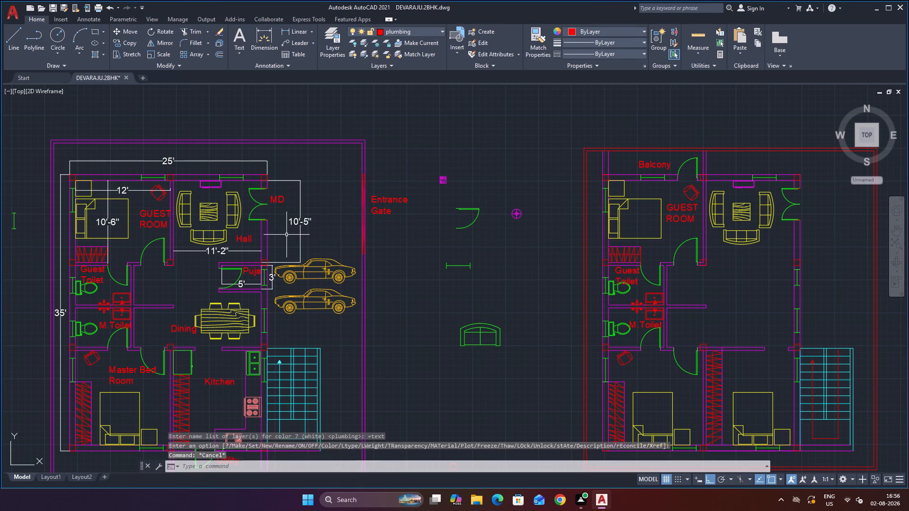
# Draw a polyline outline of a step projecting 1' outside the ground-floor main door, spanning the full door opening and returning to the wall.
pyautogui.scroll(2, 286, 234)
pyautogui.scroll(-1, 285, 184)
pyautogui.scroll(1, 290, 138)
pyautogui.scroll(-1, 329, 141)
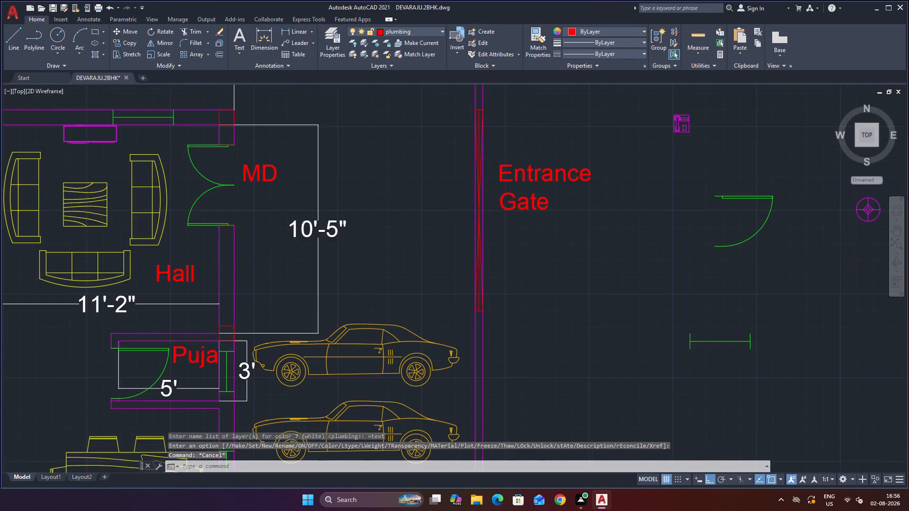
pyautogui.scroll(-1, 329, 141)
pyautogui.click(10, 42)
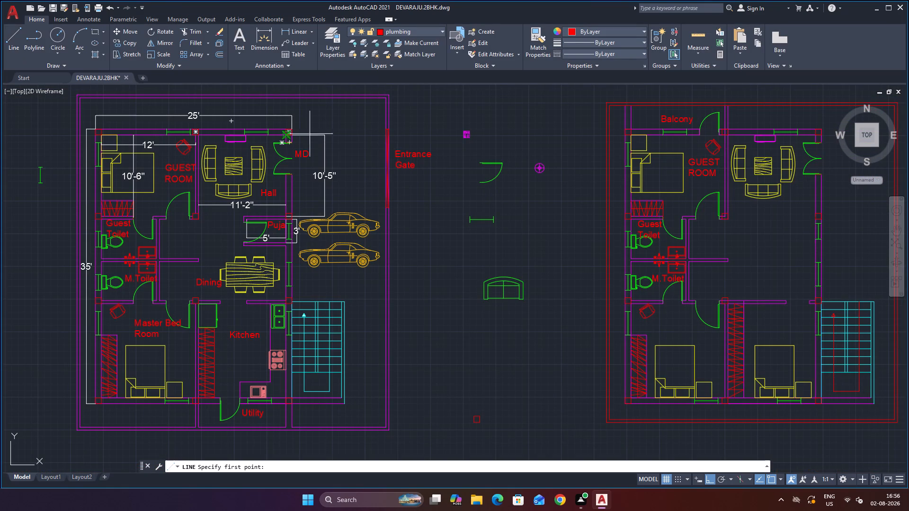
pyautogui.press('Escape')
pyautogui.click(39, 43)
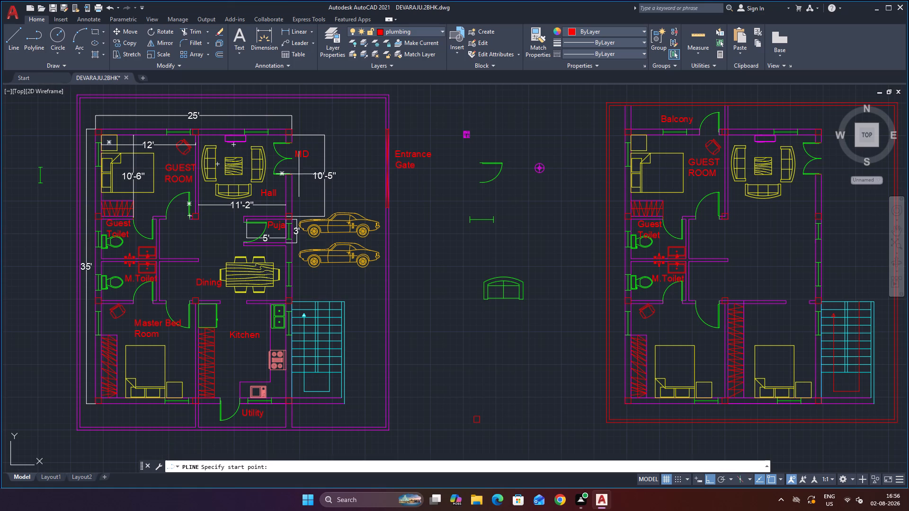
pyautogui.scroll(2, 318, 138)
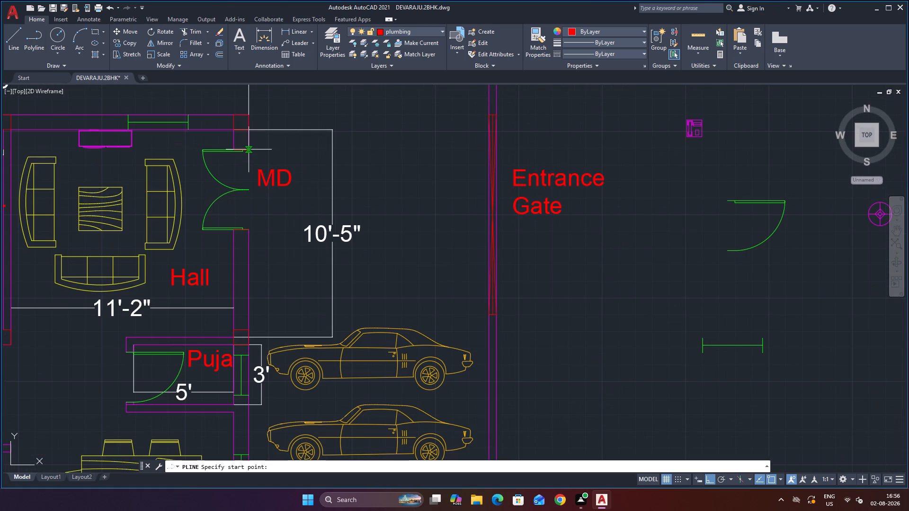
pyautogui.click(251, 152)
pyautogui.press('1')
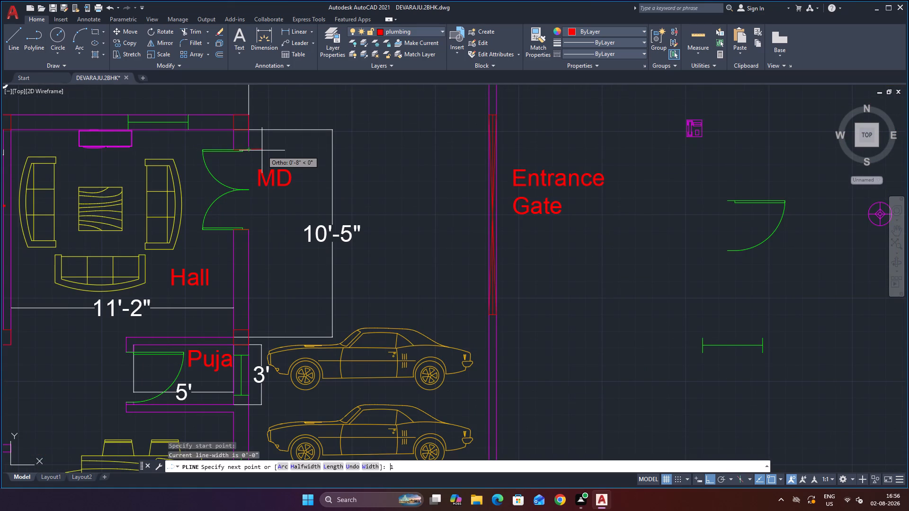
pyautogui.press("'")
pyautogui.press('Return')
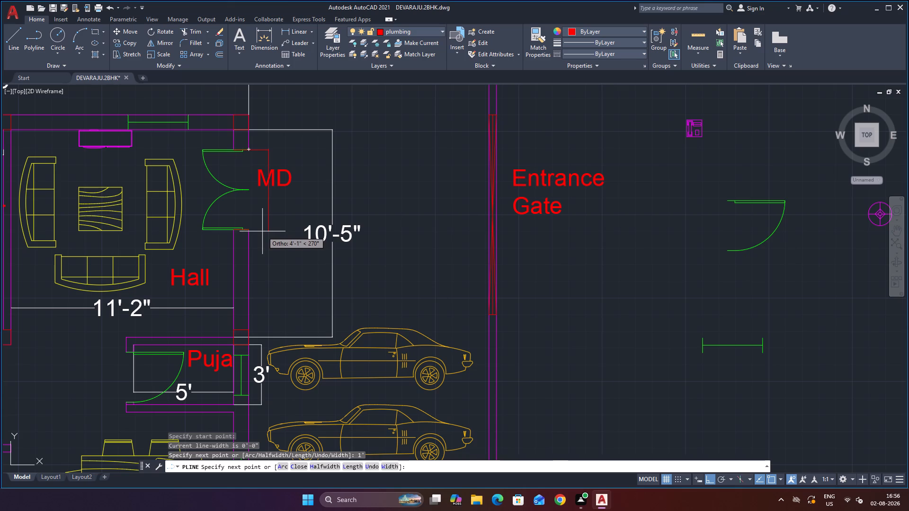
pyautogui.scroll(1, 262, 231)
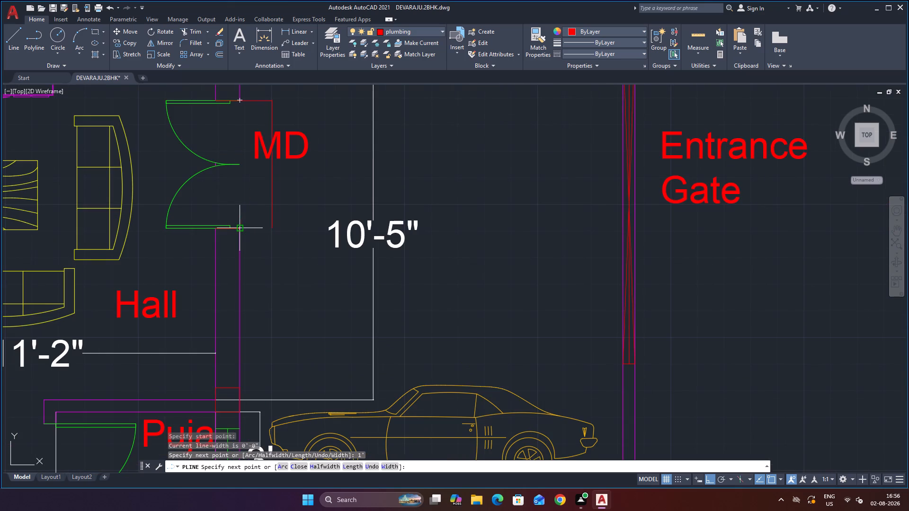
pyautogui.click(272, 228)
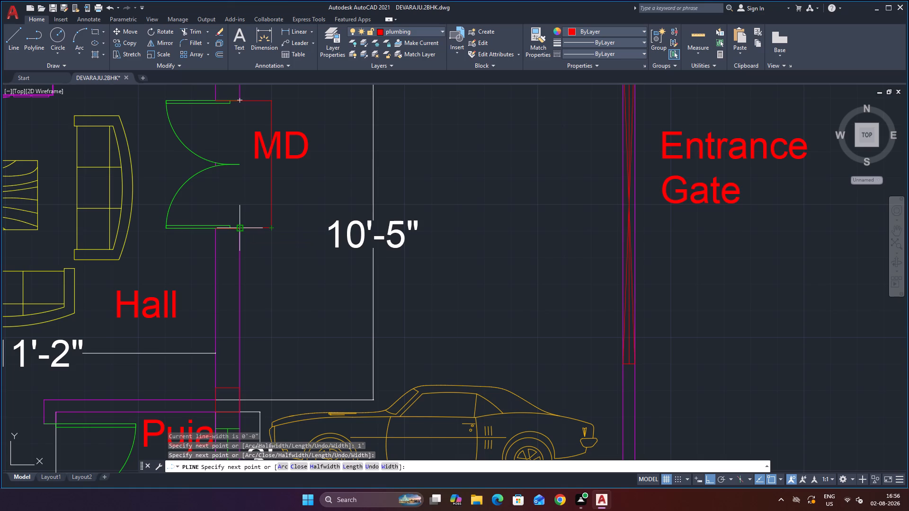
pyautogui.click(240, 229)
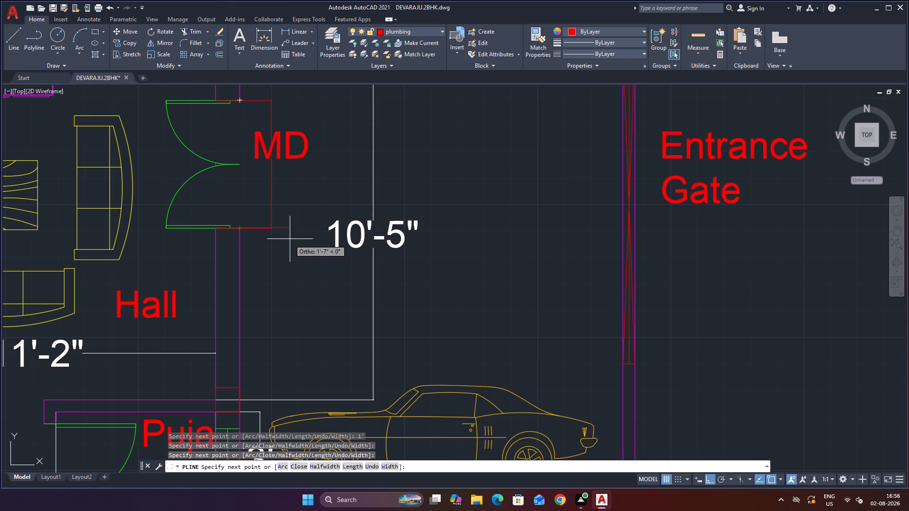
# Continue the polyline with a second step edge 2' out from the main-door wall, running across to align with the opposite door jamb.
pyautogui.scroll(1, 285, 242)
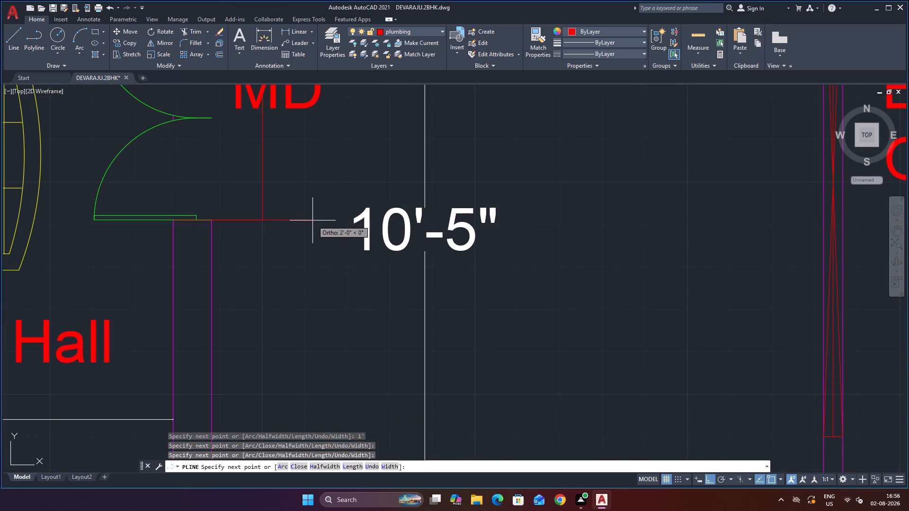
pyautogui.press('2')
pyautogui.press("'")
pyautogui.press('Return')
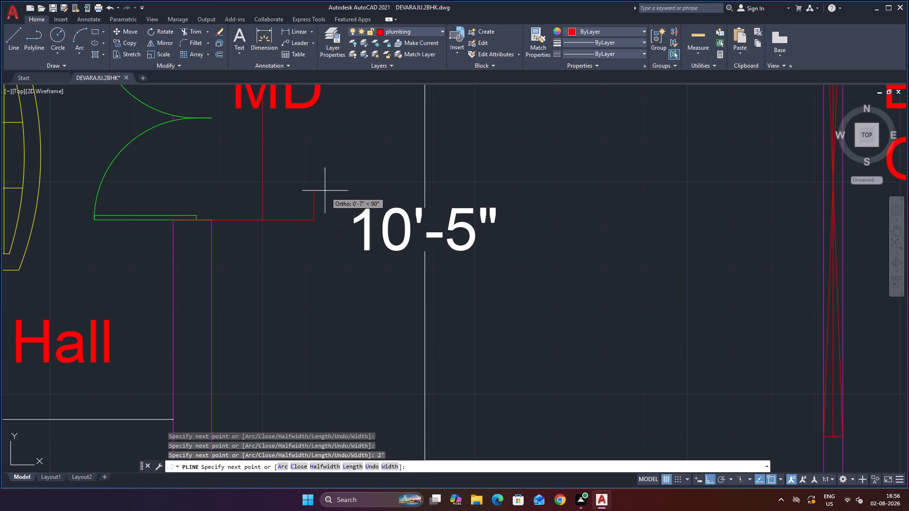
pyautogui.scroll(-3, 318, 186)
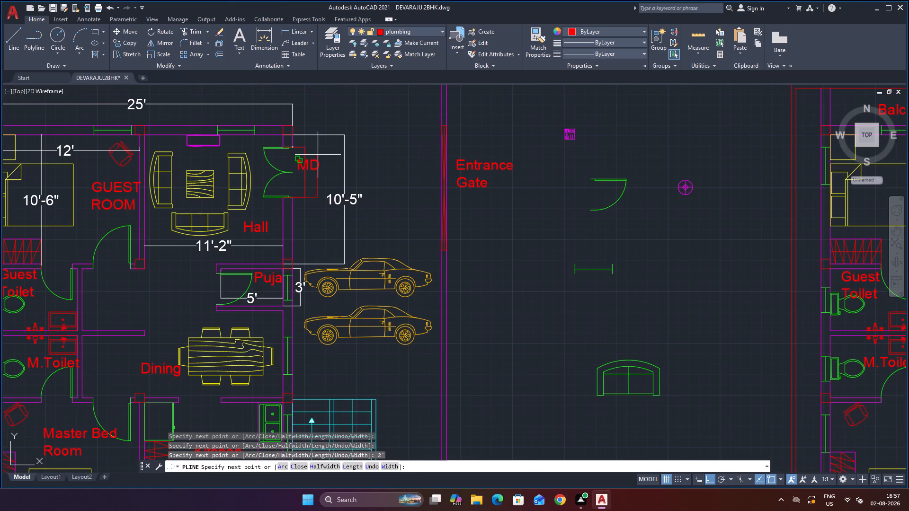
pyautogui.scroll(2, 318, 155)
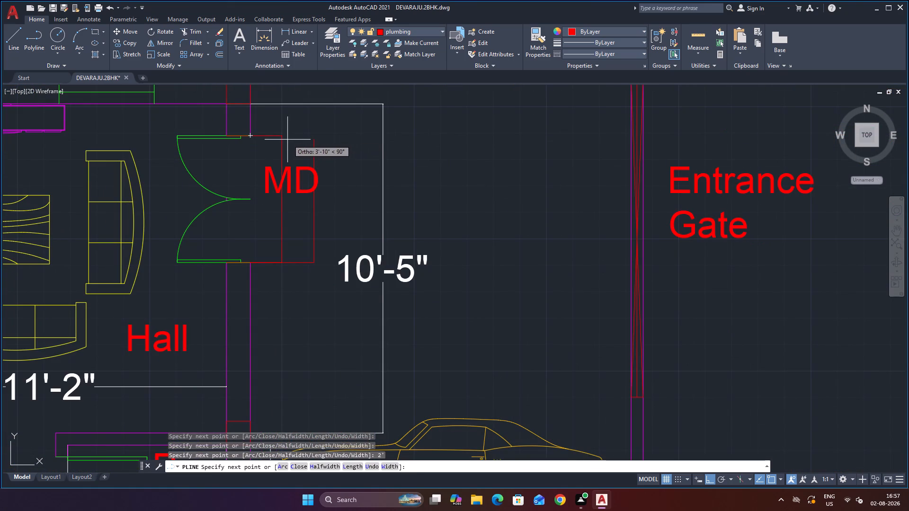
pyautogui.click(314, 136)
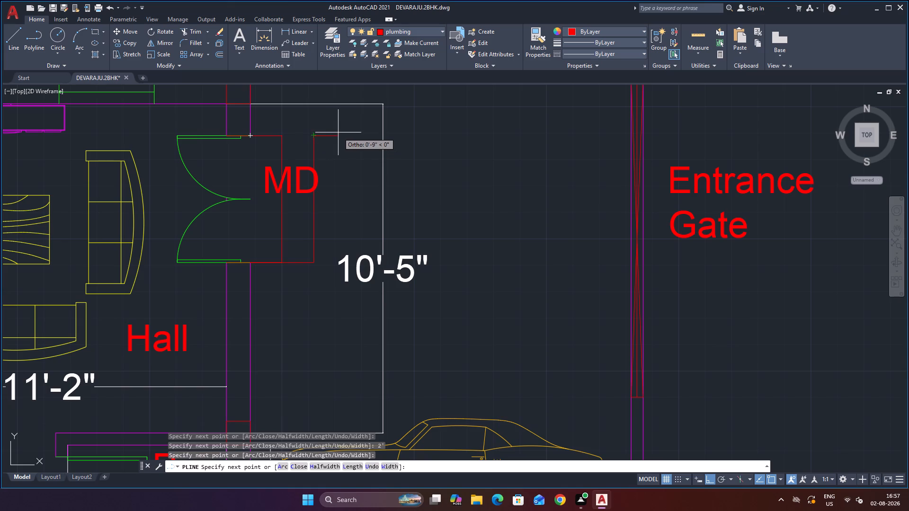
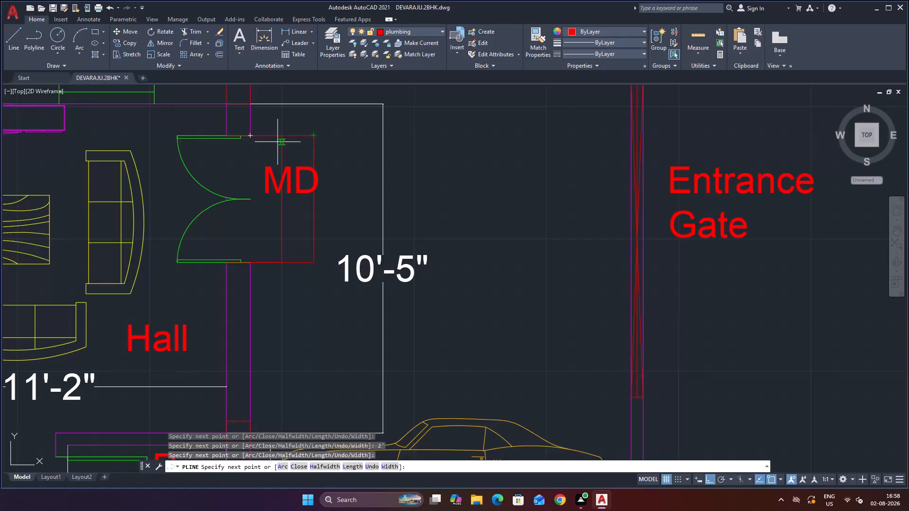
# Finish the second step's polyline at the outer corner of the first step, in line with the door jamb.
pyautogui.scroll(2, 277, 142)
pyautogui.click(285, 126)
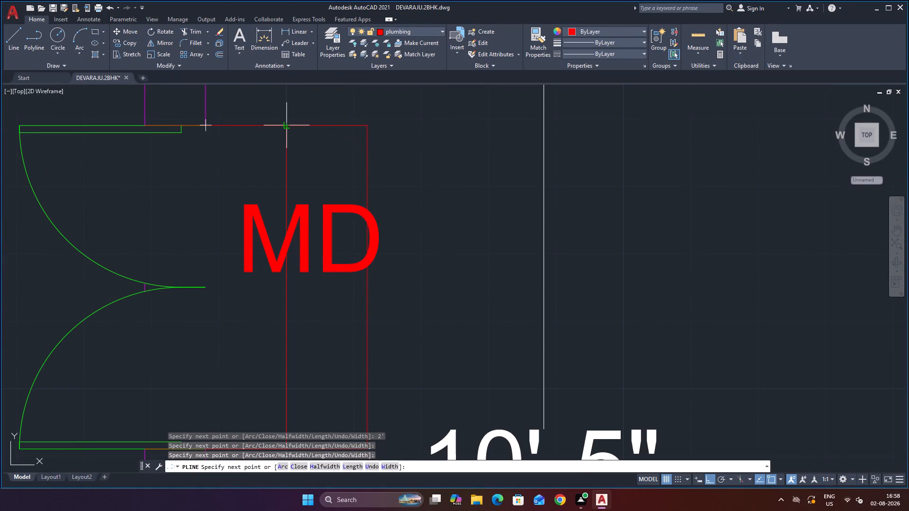
pyautogui.scroll(-2, 303, 103)
pyautogui.press('Escape')
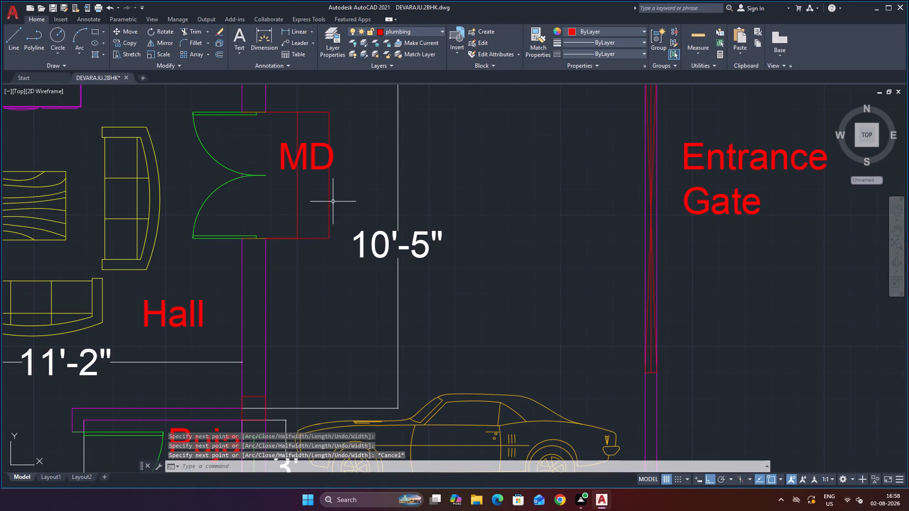
# Draw a polyline for a third step projecting 1' beyond the second, spanning the main-door width and returning to the second step's corner.
pyautogui.click(40, 47)
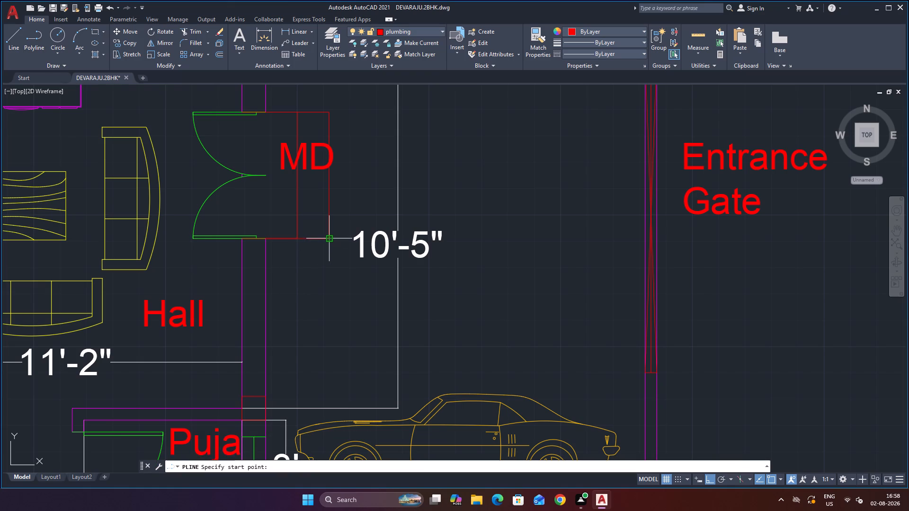
pyautogui.click(329, 240)
pyautogui.press('1')
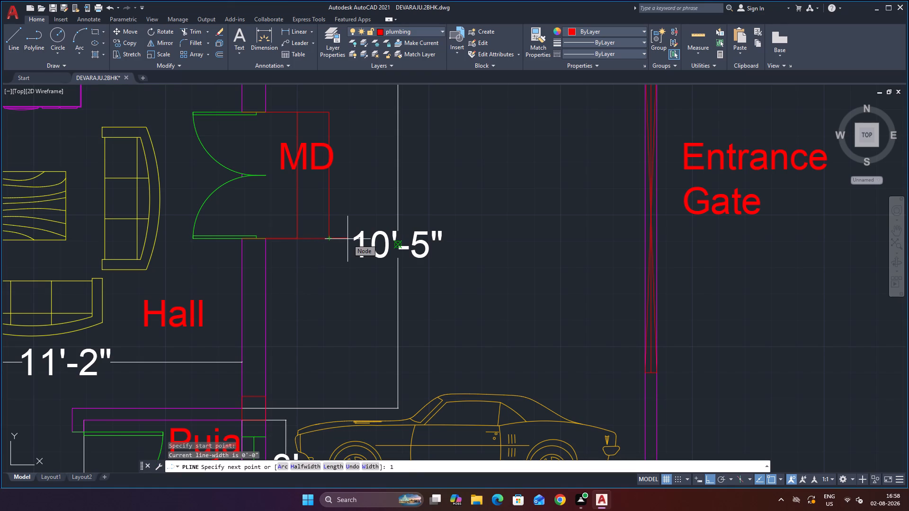
pyautogui.press("'")
pyautogui.press('Return')
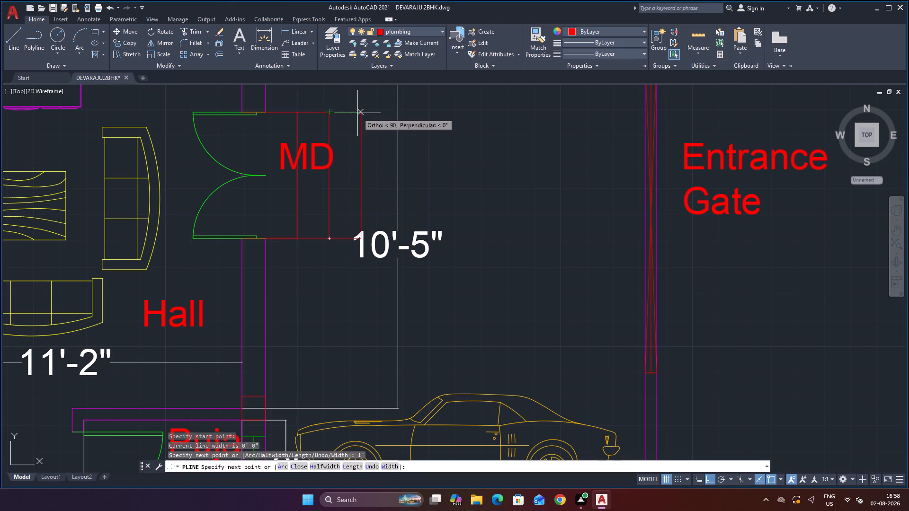
pyautogui.click(360, 113)
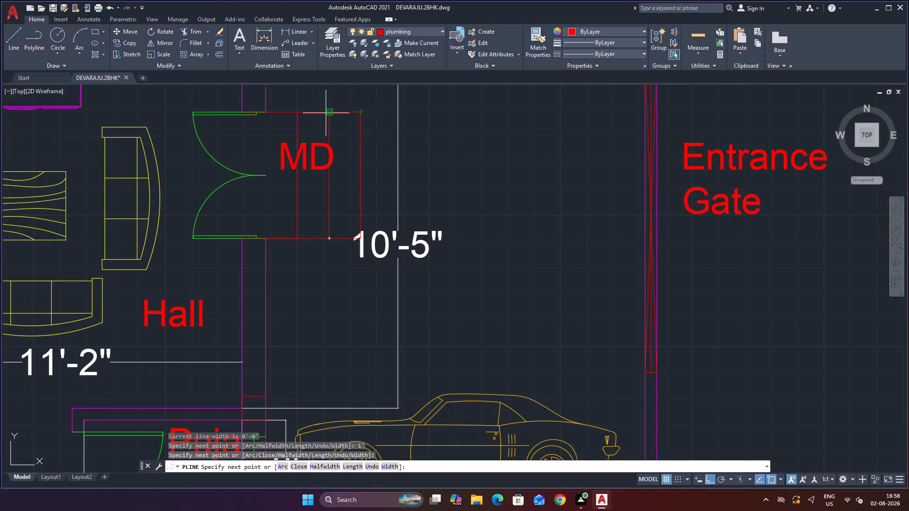
pyautogui.click(326, 113)
pyautogui.scroll(-2, 365, 112)
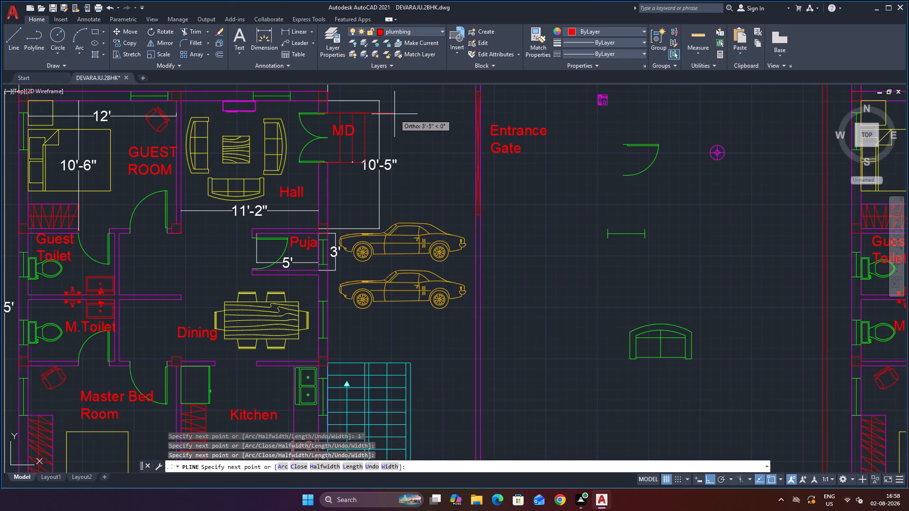
pyautogui.press('Escape')
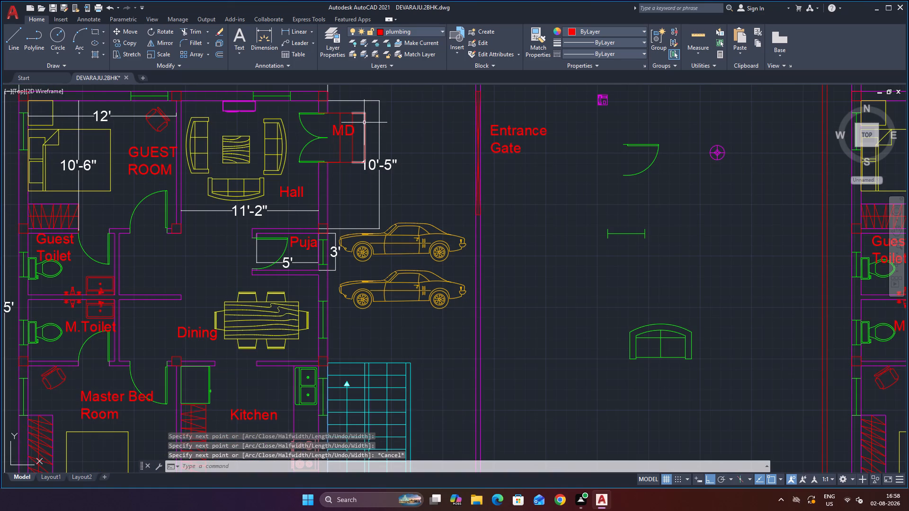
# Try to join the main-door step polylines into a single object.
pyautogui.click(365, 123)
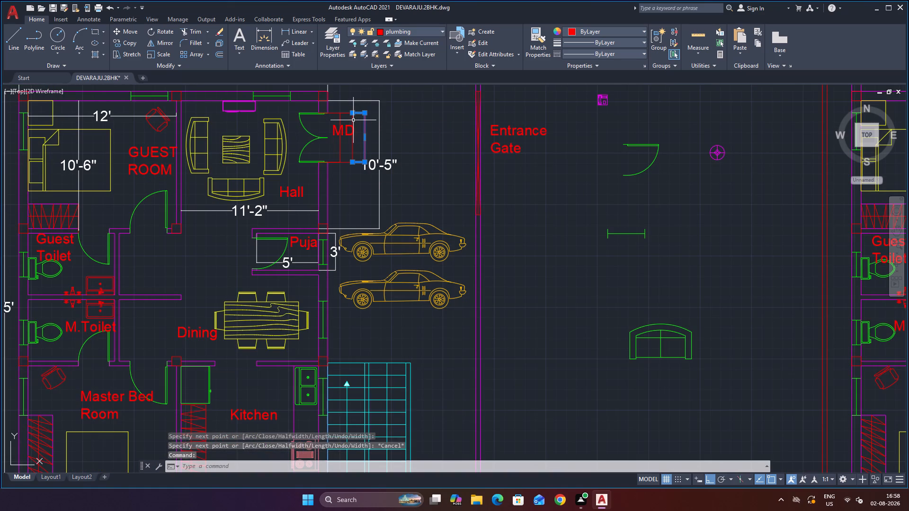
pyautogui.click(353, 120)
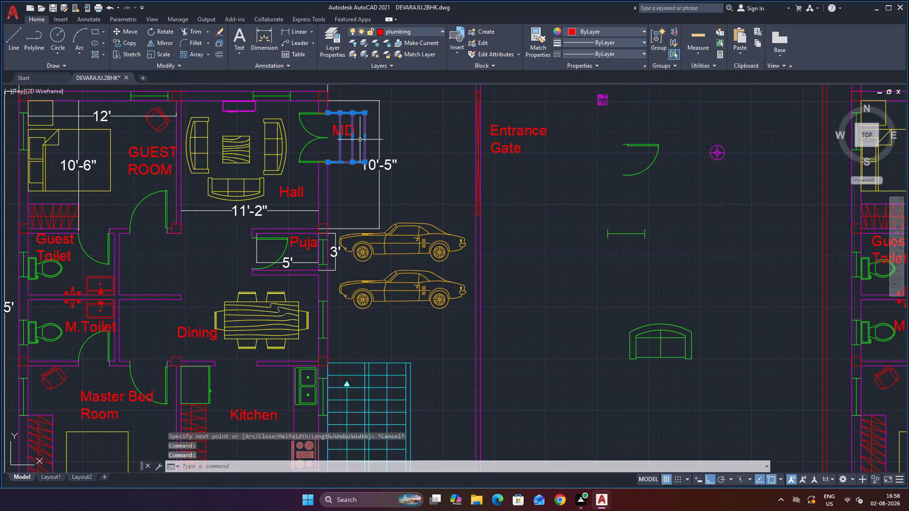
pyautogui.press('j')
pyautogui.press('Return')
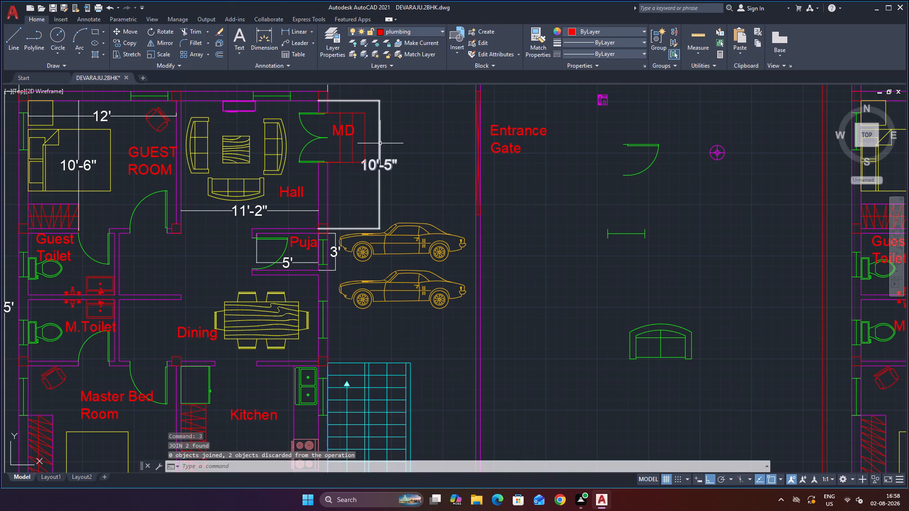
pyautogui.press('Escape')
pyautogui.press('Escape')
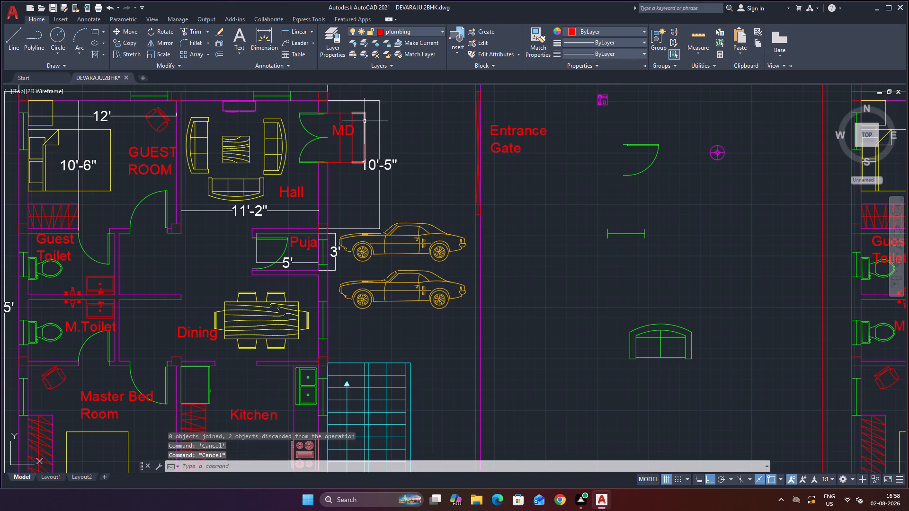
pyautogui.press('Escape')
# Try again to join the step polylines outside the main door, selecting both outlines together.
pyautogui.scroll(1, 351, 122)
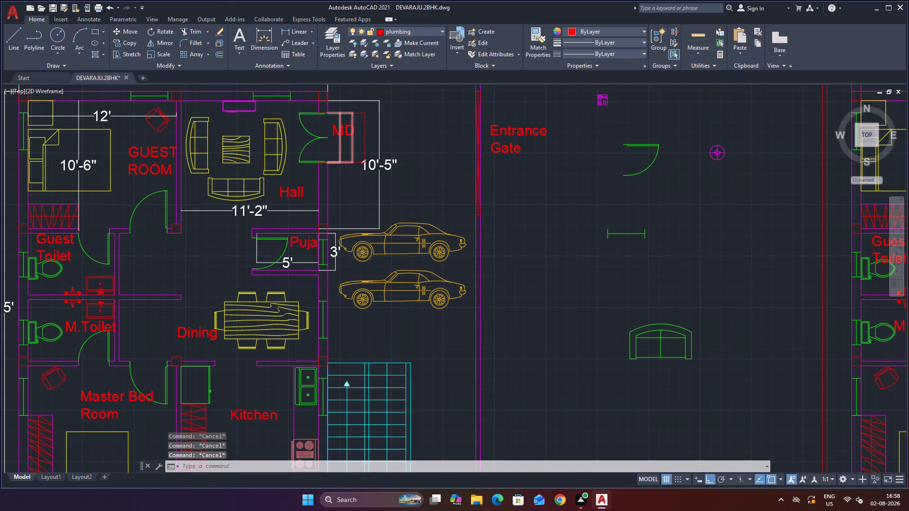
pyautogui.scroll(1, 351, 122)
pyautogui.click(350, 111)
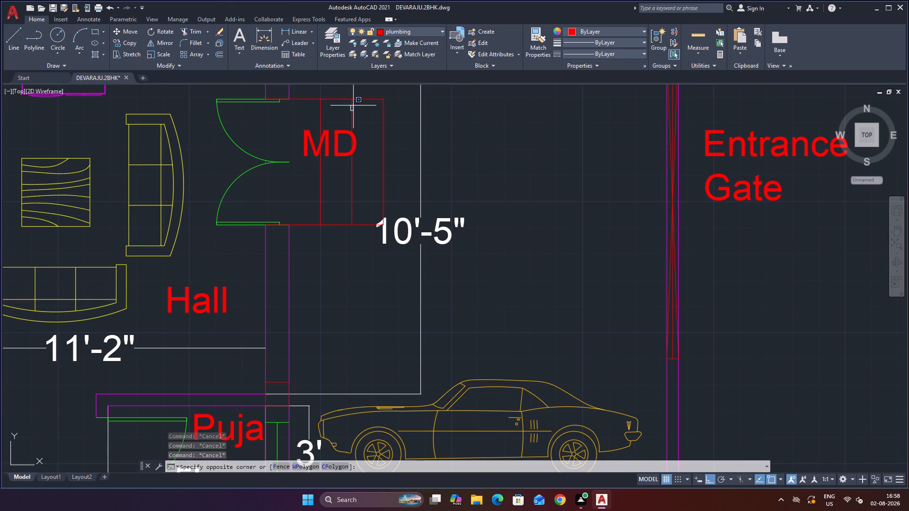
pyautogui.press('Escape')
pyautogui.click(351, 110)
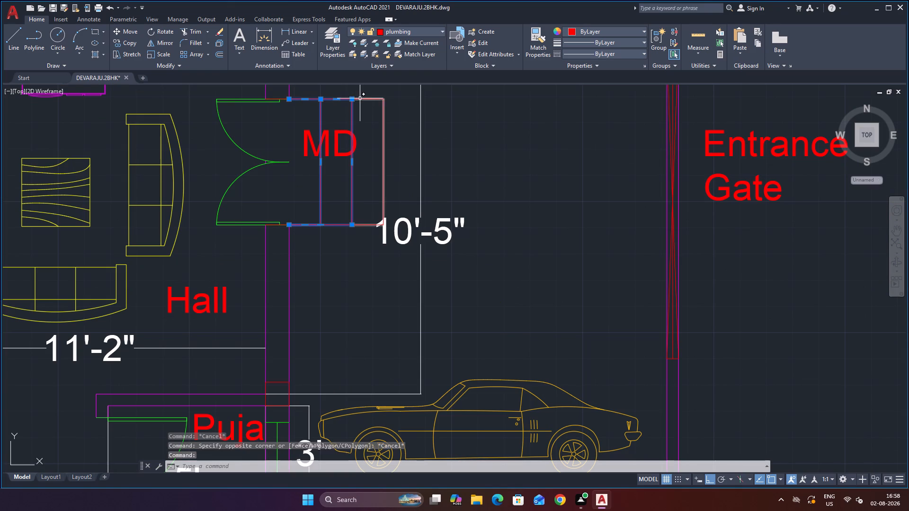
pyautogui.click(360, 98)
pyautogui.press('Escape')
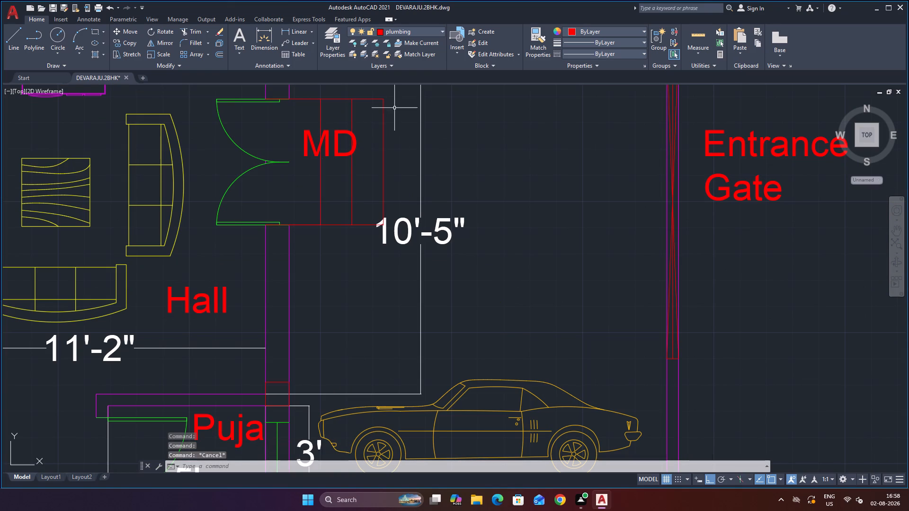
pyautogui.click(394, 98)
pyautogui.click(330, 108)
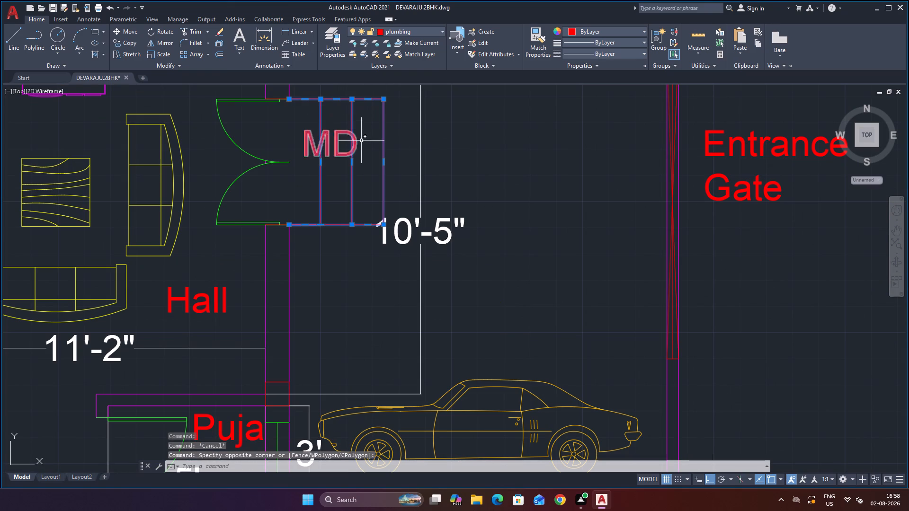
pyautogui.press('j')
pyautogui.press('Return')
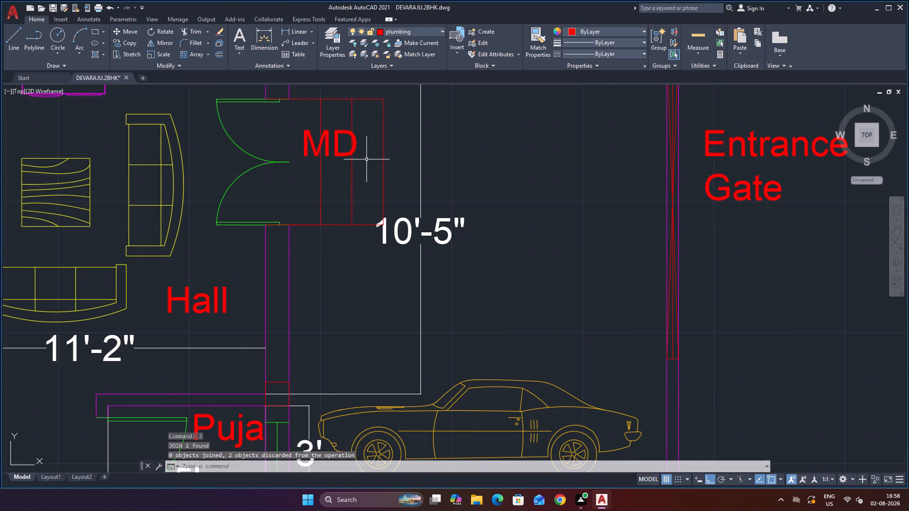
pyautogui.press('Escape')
# Group the two polylines forming the main-door steps.
pyautogui.click(400, 97)
pyautogui.click(333, 115)
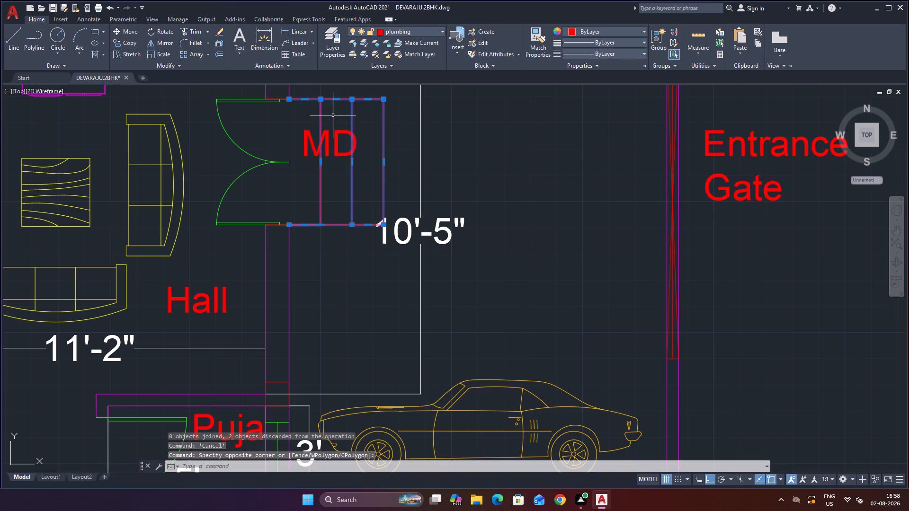
pyautogui.press('g')
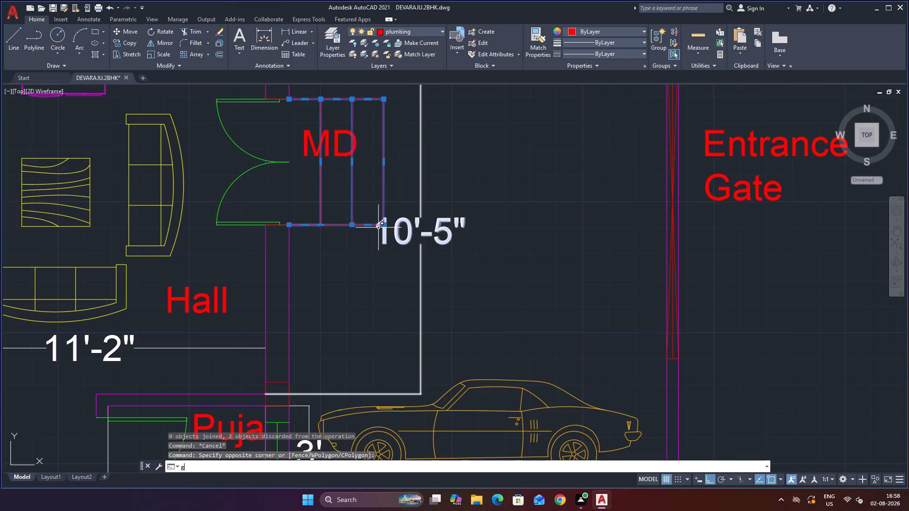
pyautogui.press('Return')
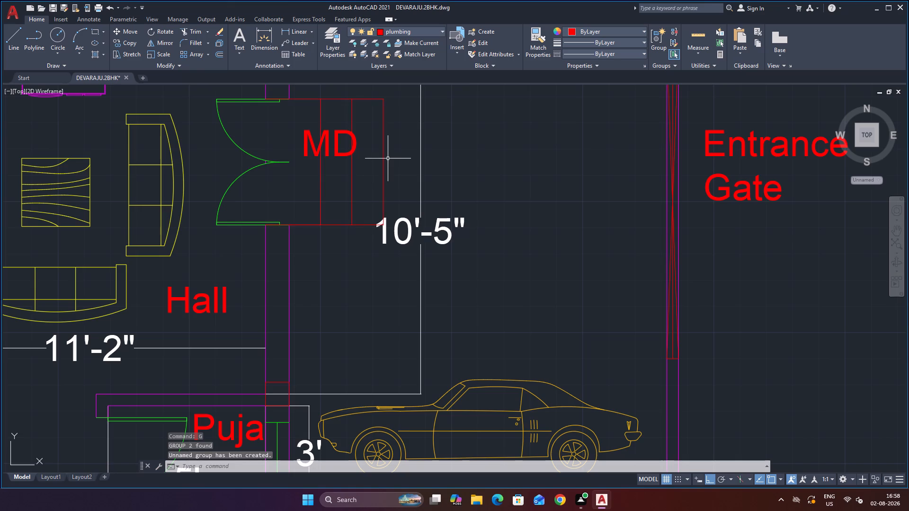
pyautogui.press('Escape')
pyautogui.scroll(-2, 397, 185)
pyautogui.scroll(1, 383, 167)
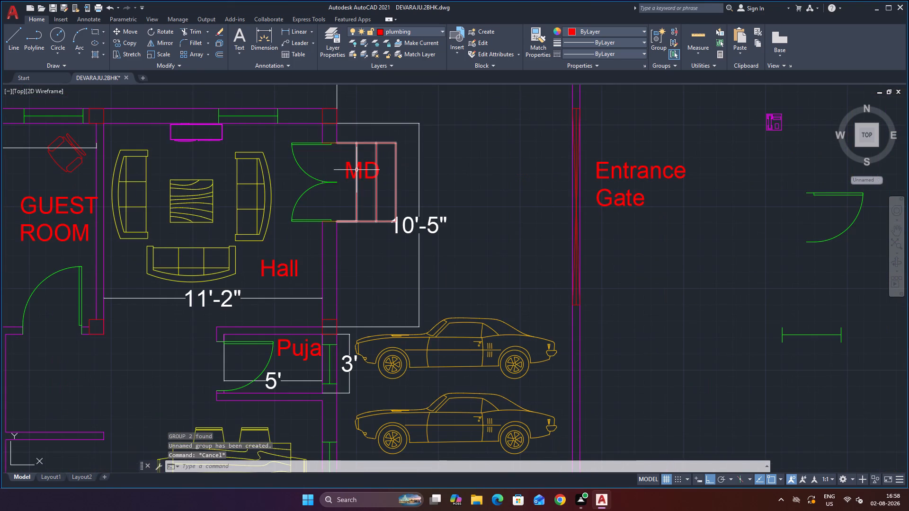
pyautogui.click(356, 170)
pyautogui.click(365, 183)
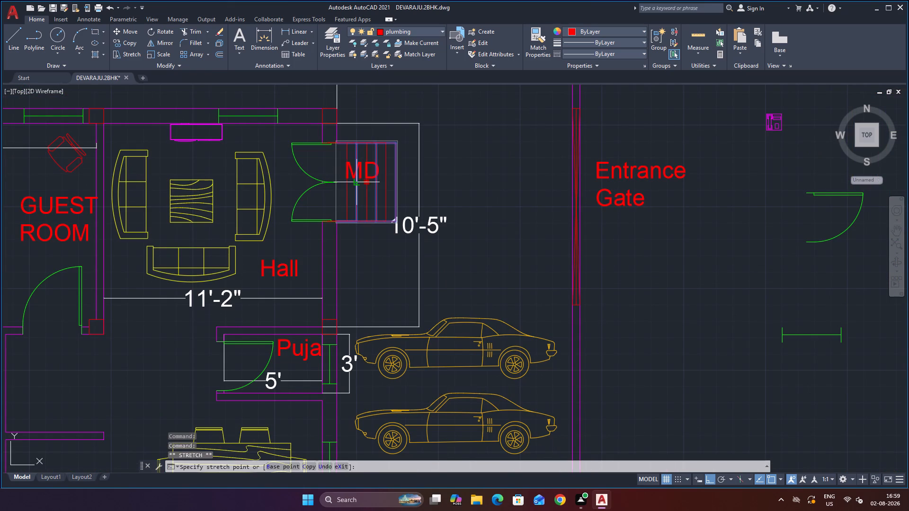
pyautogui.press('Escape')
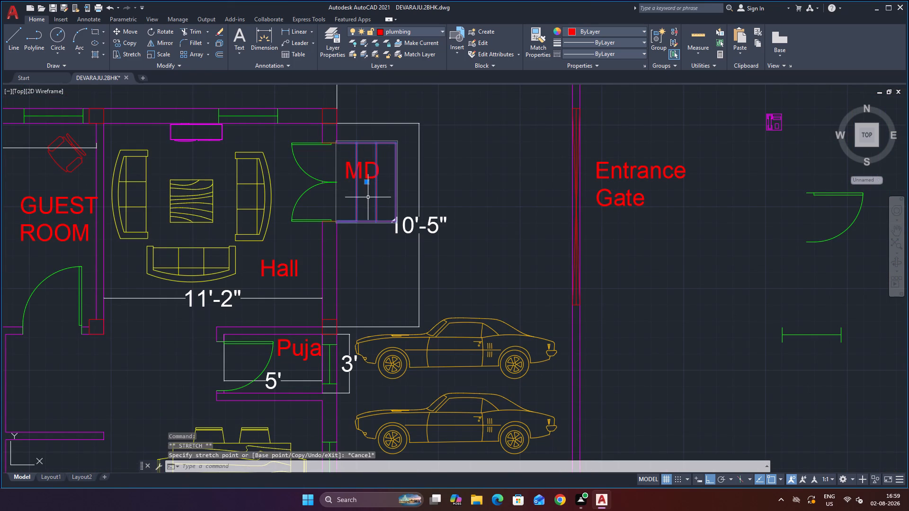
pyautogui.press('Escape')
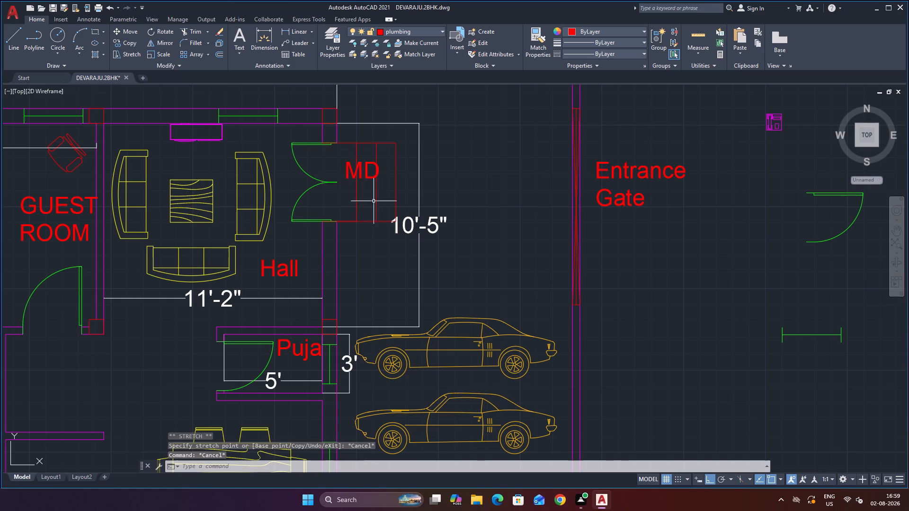
# Move the MD label about 1'-3" horizontally toward the hall, clear of the step edges.
pyautogui.click(348, 171)
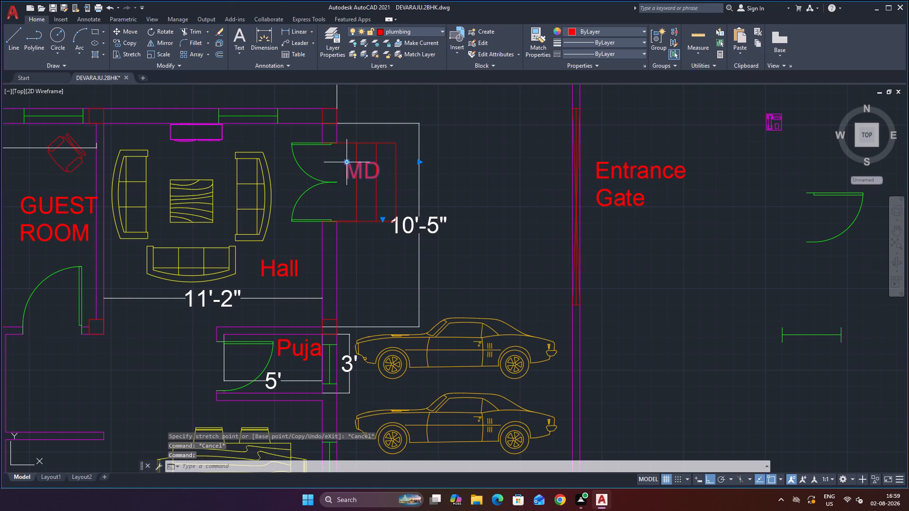
pyautogui.moveTo(346, 164); pyautogui.dragTo(321, 163)
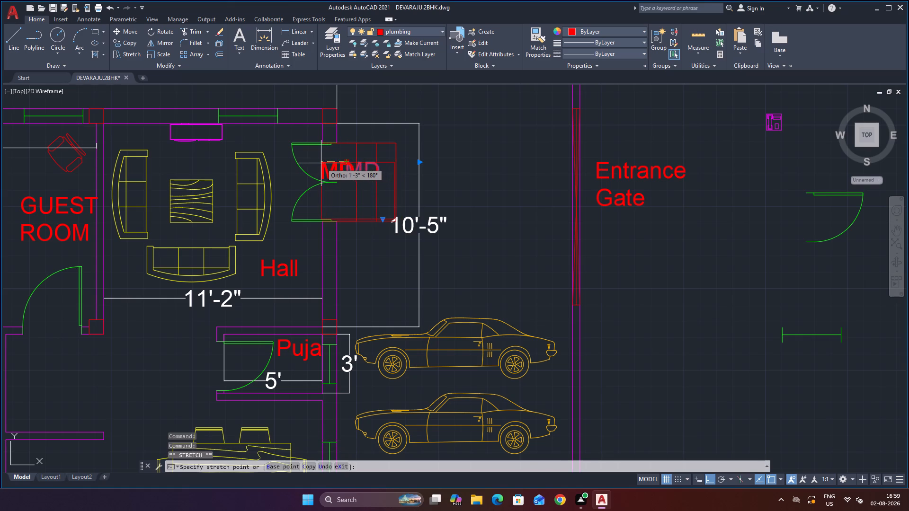
pyautogui.click(321, 163)
pyautogui.press('Escape')
# Assign the grouped main-door steps to the stairs layer, keeping the layer colour cyan.
pyautogui.scroll(-1, 399, 209)
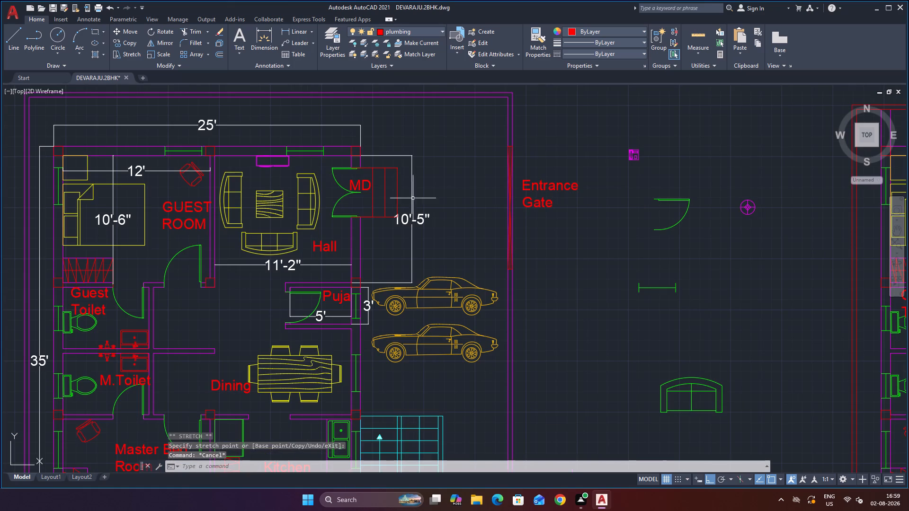
pyautogui.scroll(1, 417, 188)
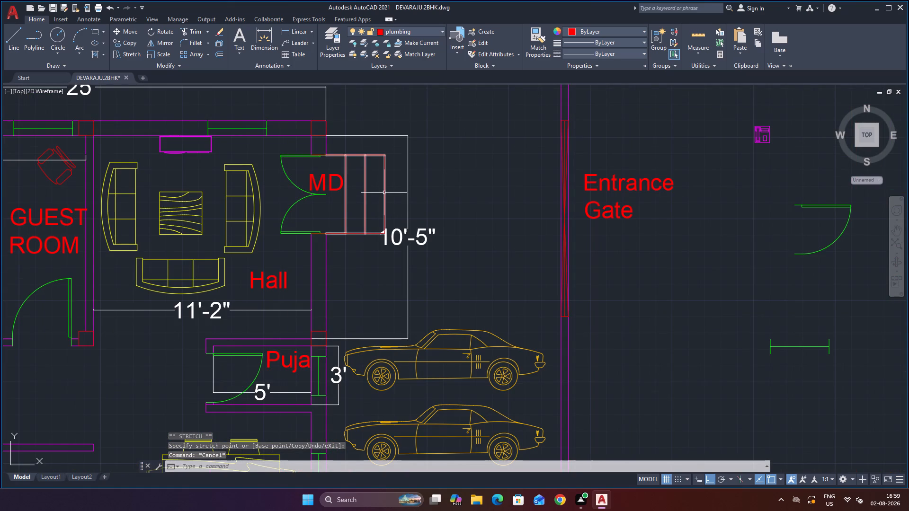
pyautogui.click(384, 193)
pyautogui.click(399, 34)
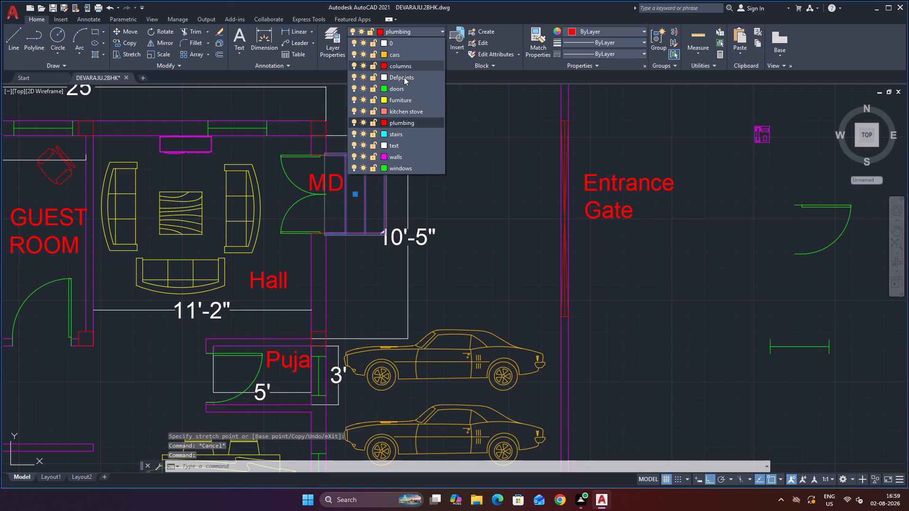
pyautogui.click(383, 134)
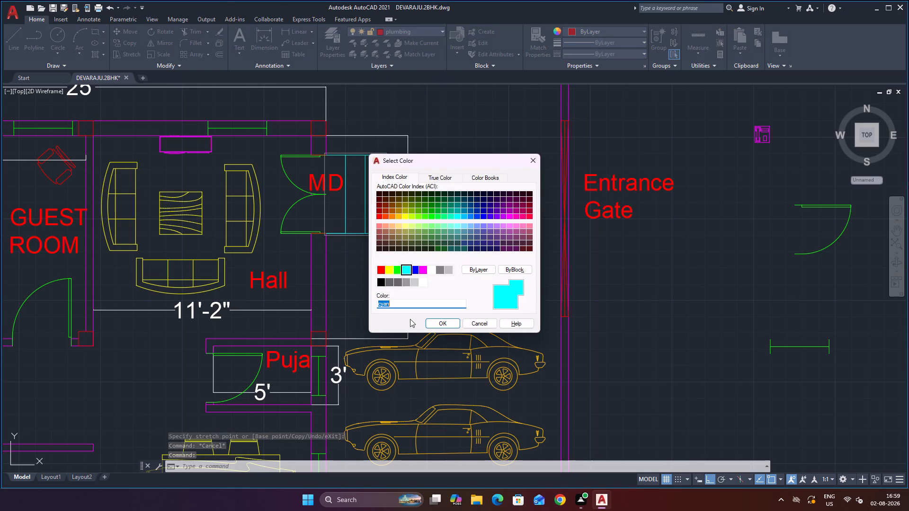
pyautogui.click(427, 321)
pyautogui.scroll(-1, 457, 274)
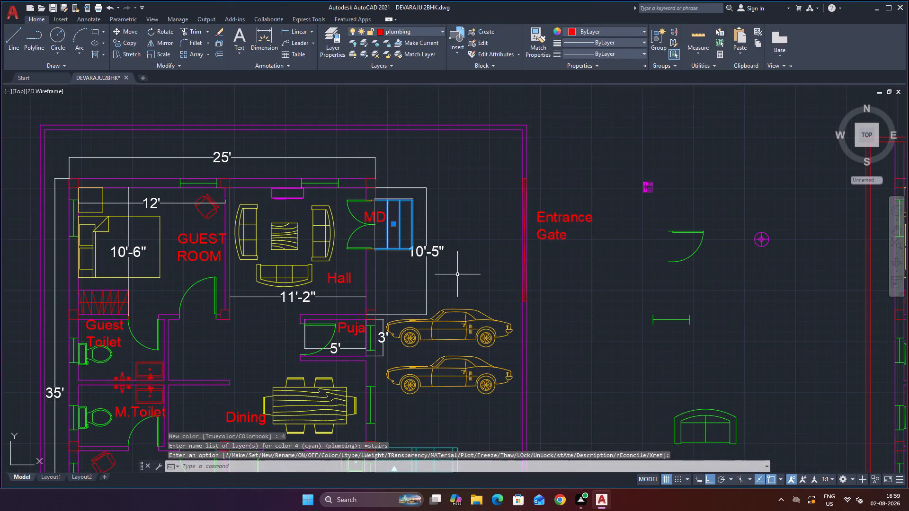
pyautogui.press('Escape')
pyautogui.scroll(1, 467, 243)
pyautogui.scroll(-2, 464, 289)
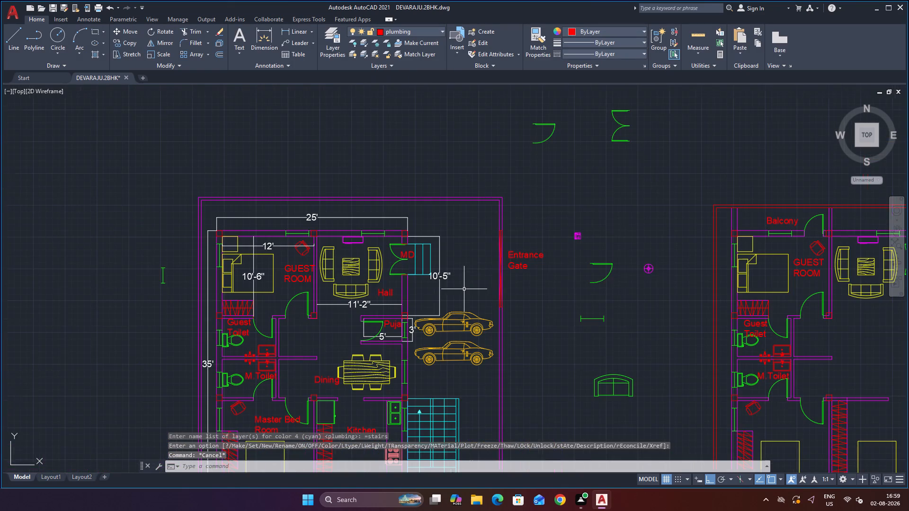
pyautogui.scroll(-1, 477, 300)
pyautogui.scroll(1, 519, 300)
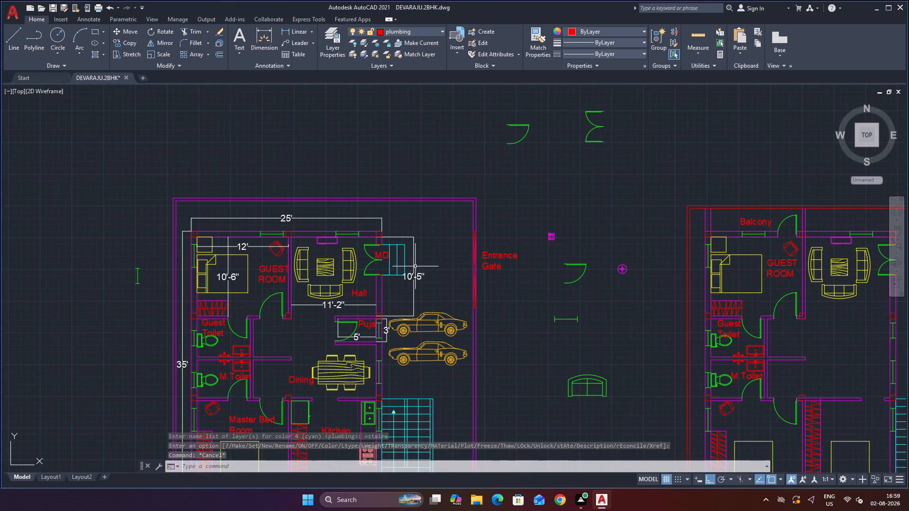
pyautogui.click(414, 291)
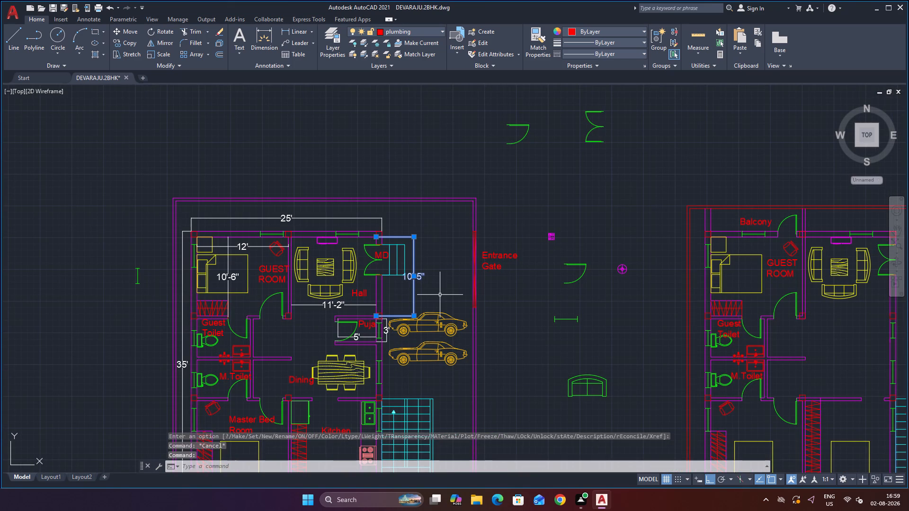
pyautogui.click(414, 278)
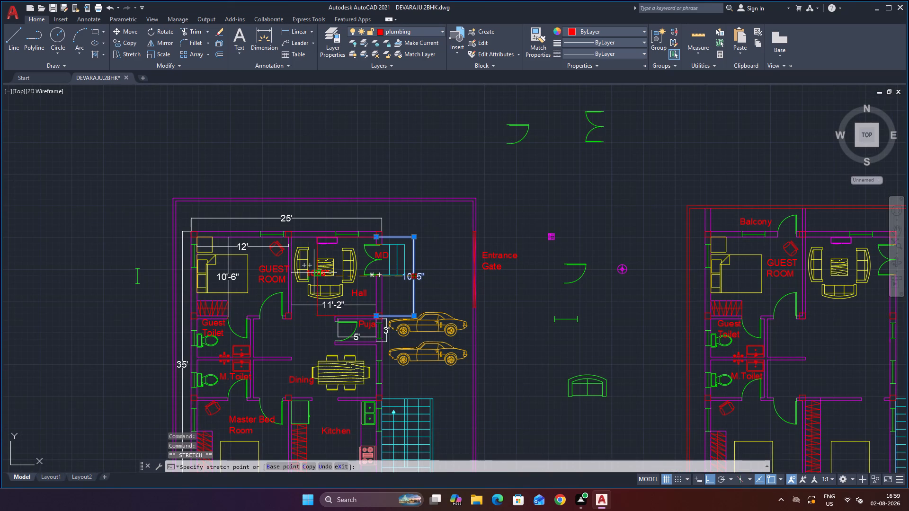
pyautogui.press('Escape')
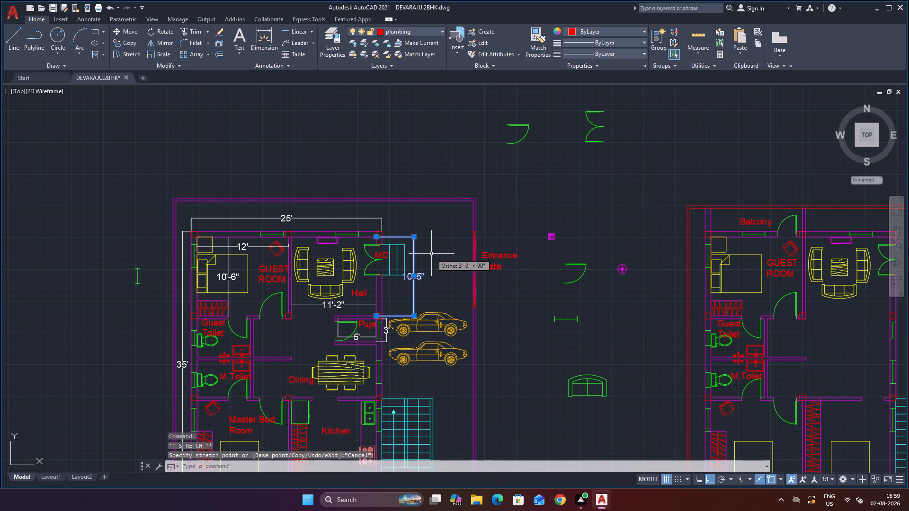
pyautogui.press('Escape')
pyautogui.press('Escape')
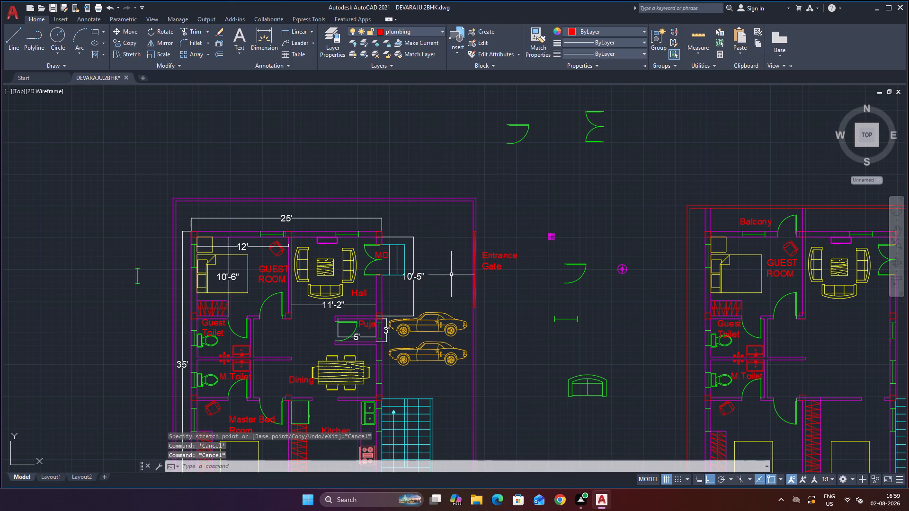
# Delete the hall's vertical 10'-5" dimension beside the main-door steps on the ground floor.
pyautogui.click(414, 297)
pyautogui.press('Delete')
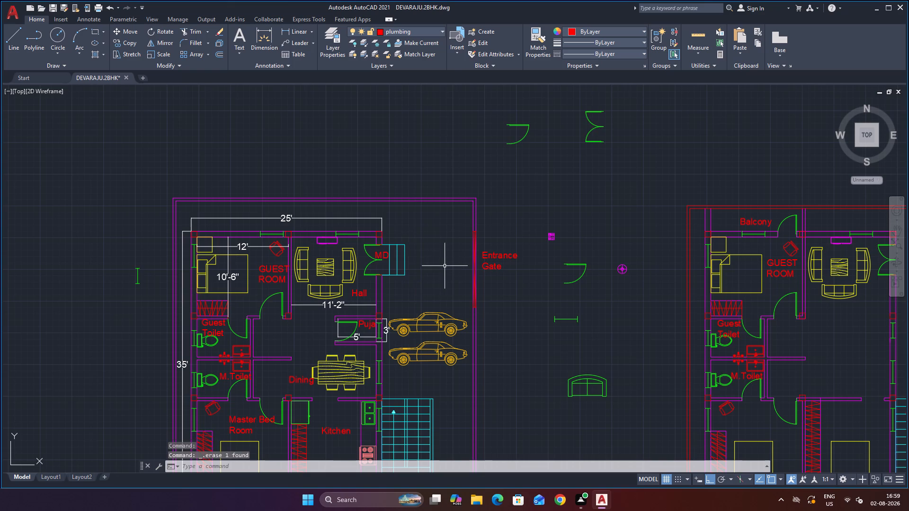
# Dimension the ground-floor kitchen's length from the dining-side wall to the utility-side wall, placing the dimension line inside the kitchen.
pyautogui.scroll(1, 445, 266)
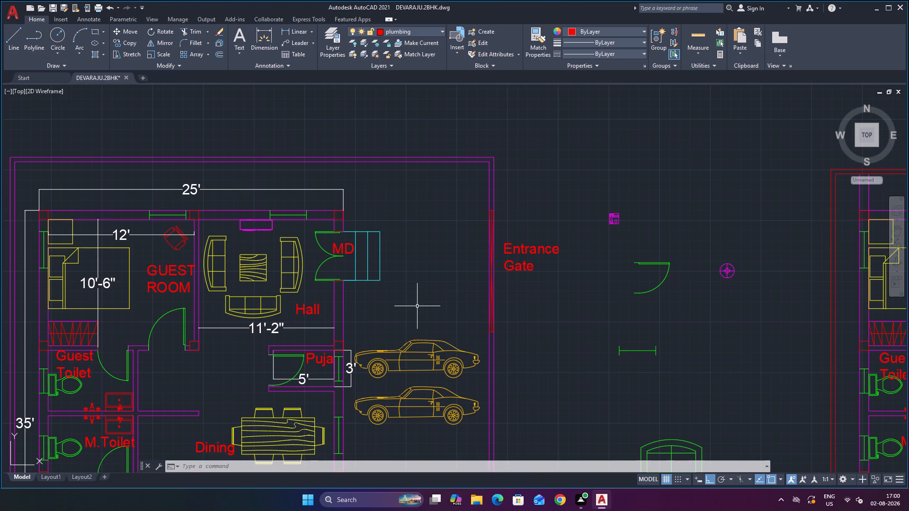
pyautogui.scroll(-1, 328, 348)
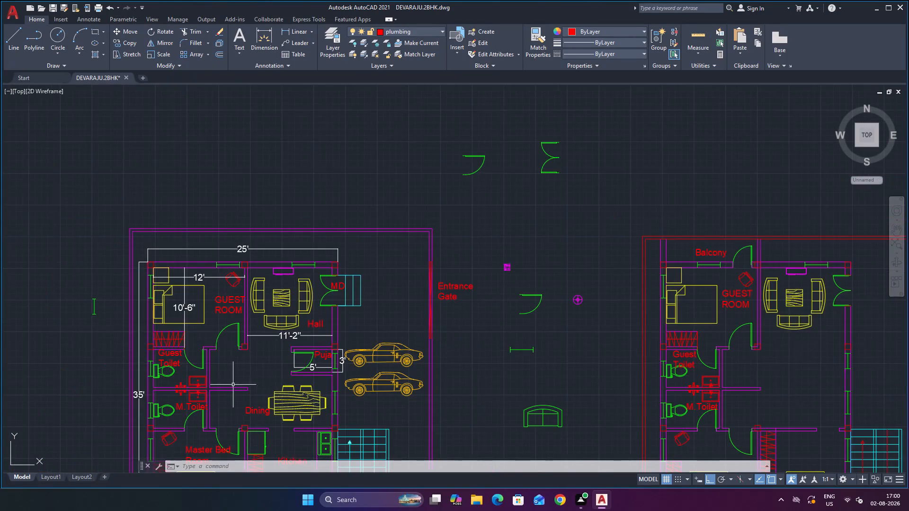
pyautogui.scroll(-1, 219, 389)
pyautogui.scroll(2, 280, 415)
pyautogui.scroll(-3, 297, 394)
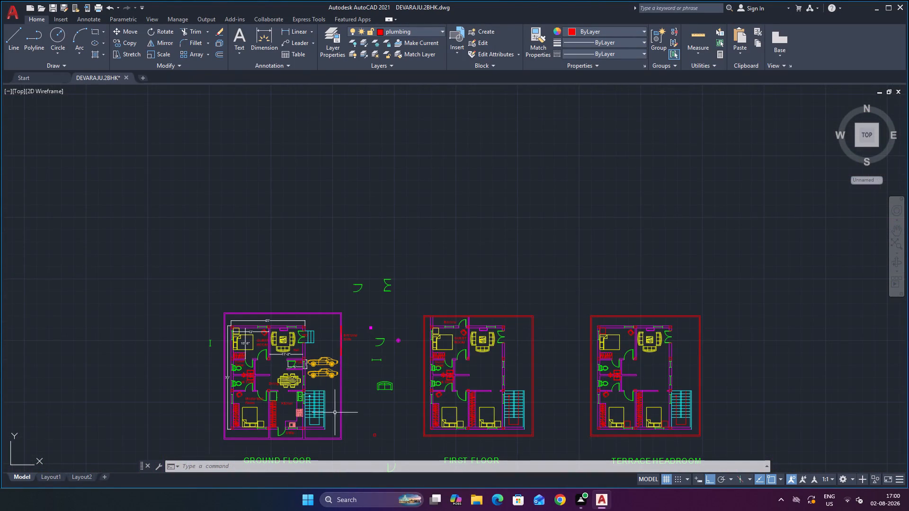
pyautogui.scroll(2, 335, 425)
pyautogui.scroll(-2, 350, 361)
pyautogui.scroll(3, 322, 424)
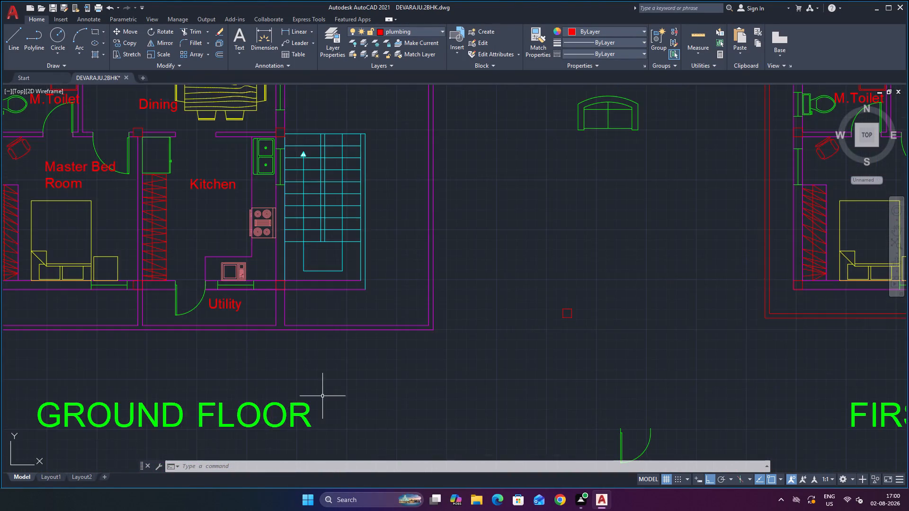
pyautogui.scroll(-2, 324, 384)
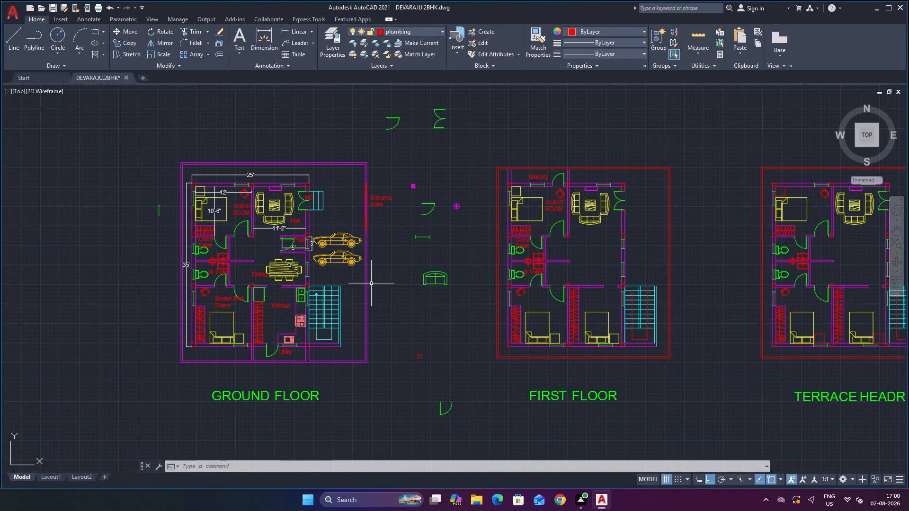
pyautogui.click(266, 39)
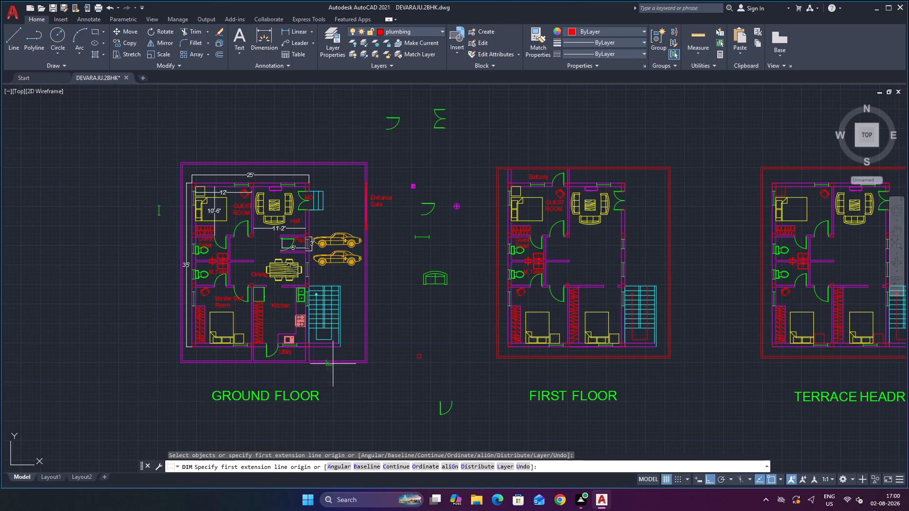
pyautogui.scroll(2, 339, 389)
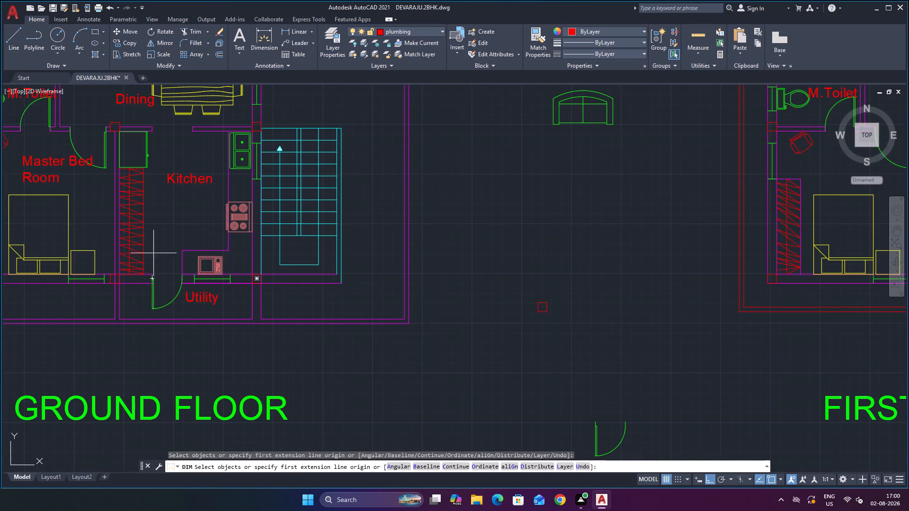
pyautogui.click(194, 132)
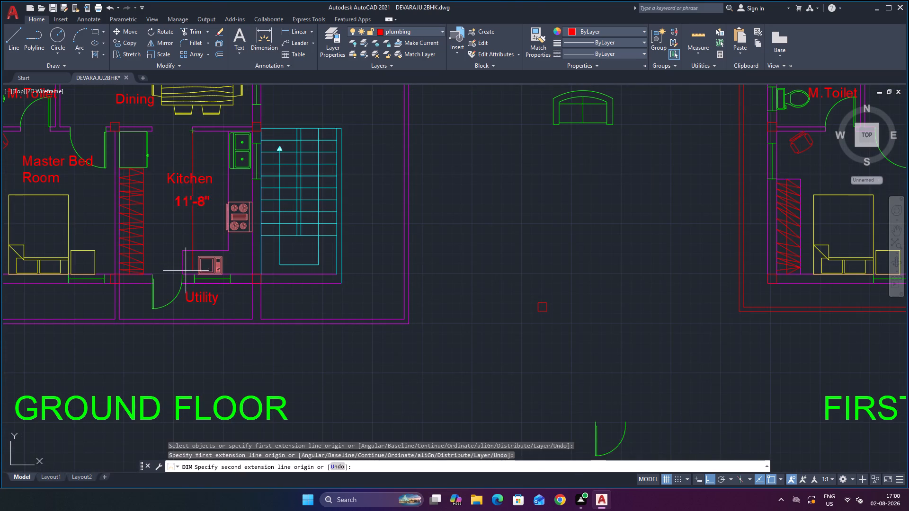
pyautogui.scroll(1, 187, 274)
pyautogui.click(192, 277)
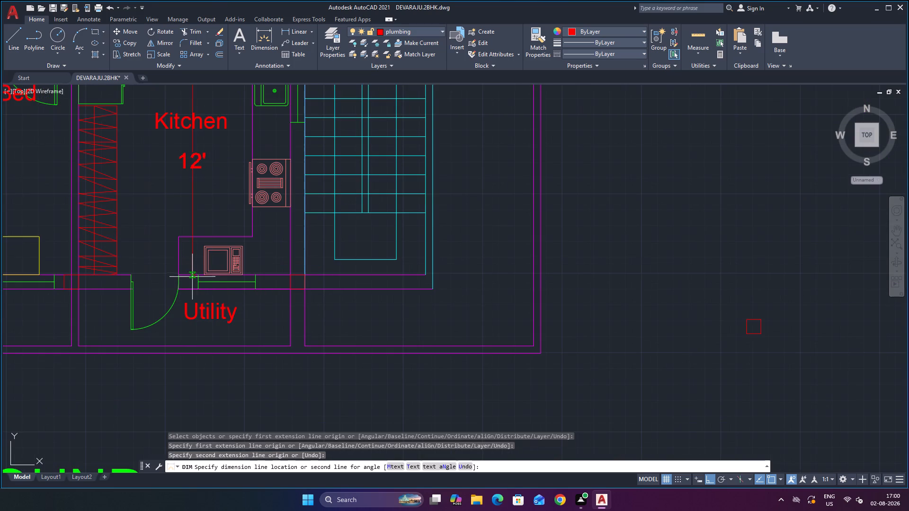
pyautogui.click(191, 247)
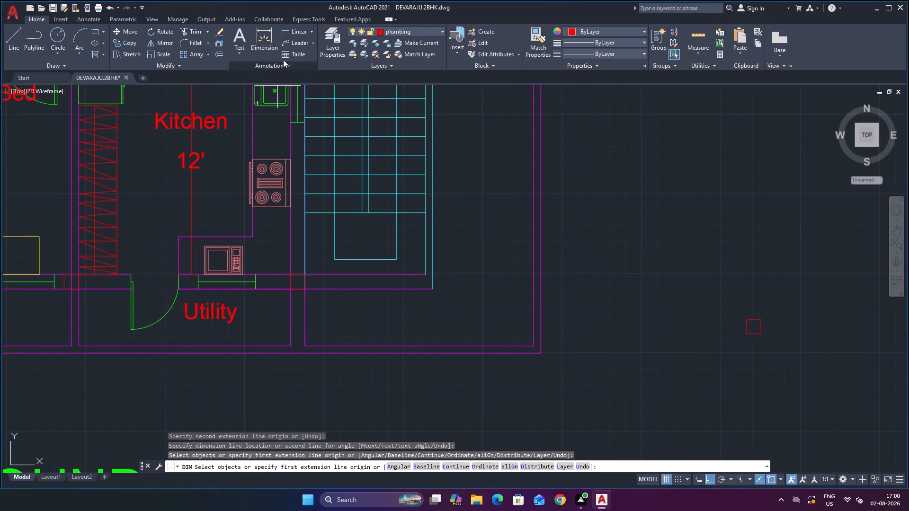
# Dimension the kitchen's width from the master bedroom wall to the counter edge, with the dimension line just below the stove.
pyautogui.click(263, 40)
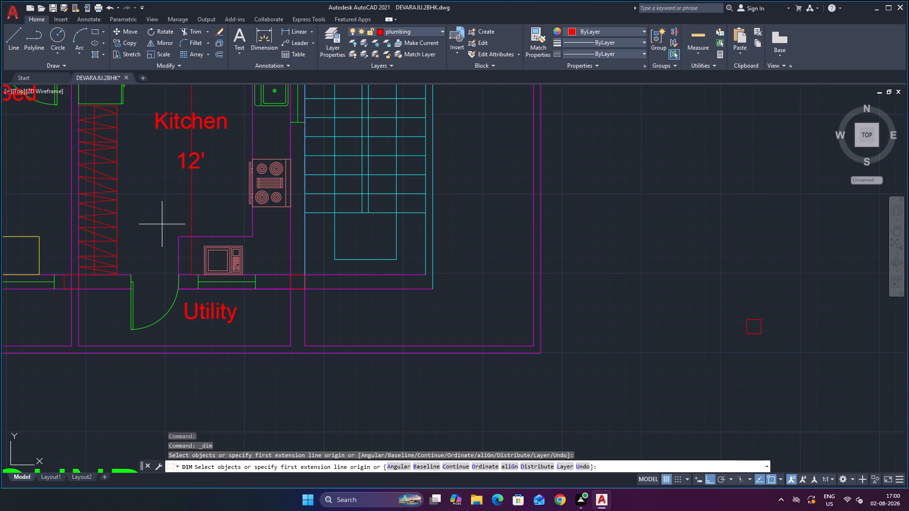
pyautogui.click(80, 203)
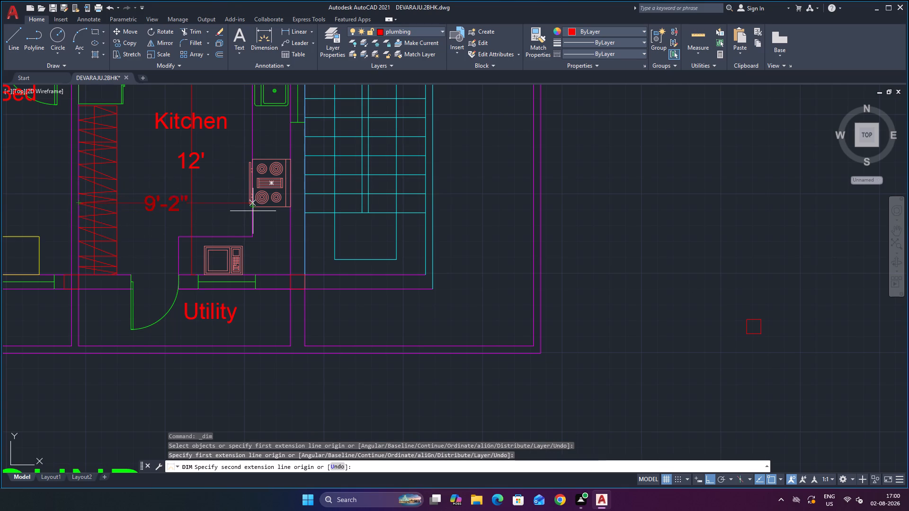
pyautogui.click(253, 217)
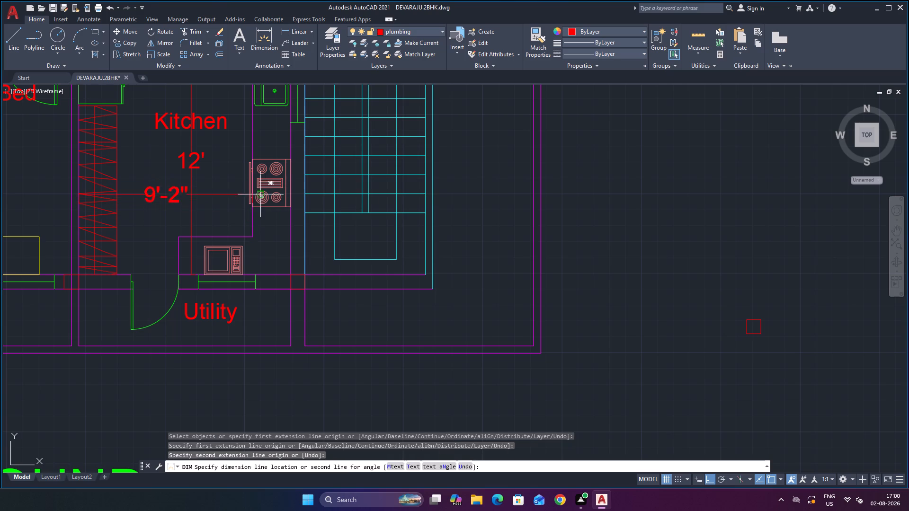
pyautogui.click(253, 218)
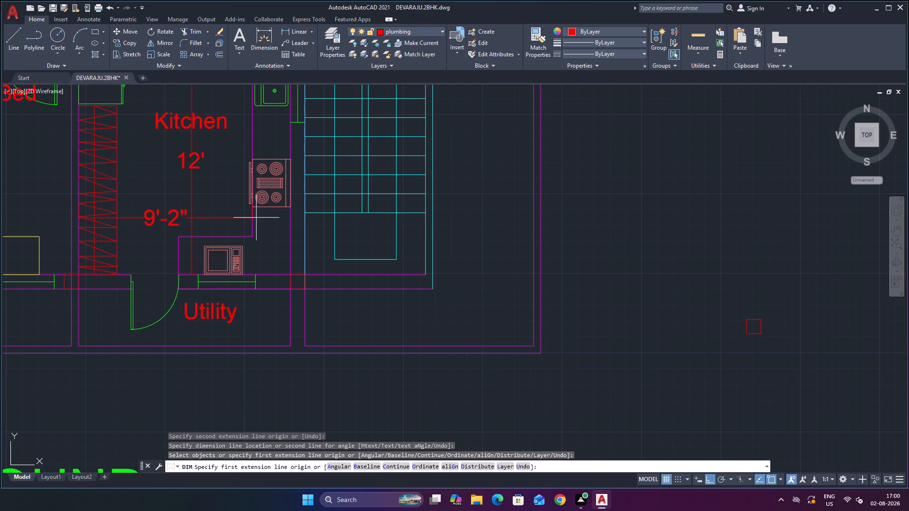
pyautogui.scroll(-1, 257, 181)
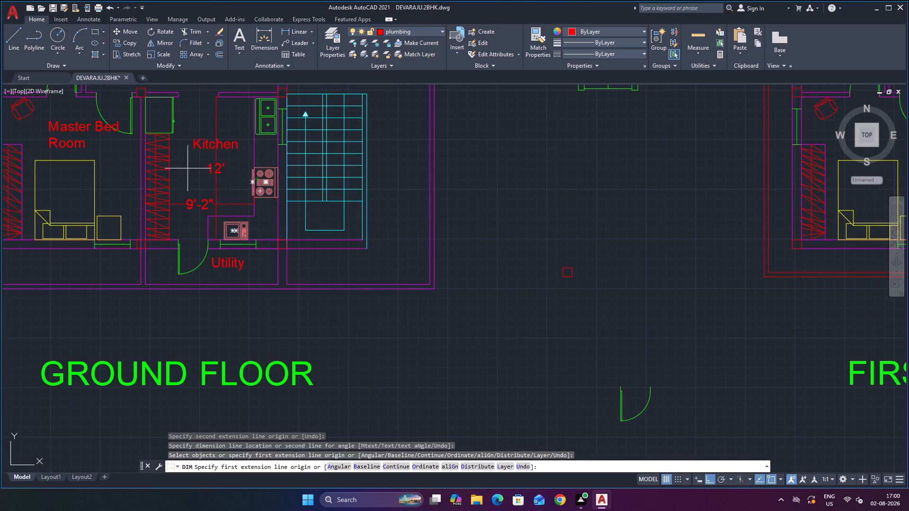
pyautogui.press('Escape')
# Assign both new kitchen dimensions to the text layer, keeping the layer colour white.
pyautogui.click(213, 170)
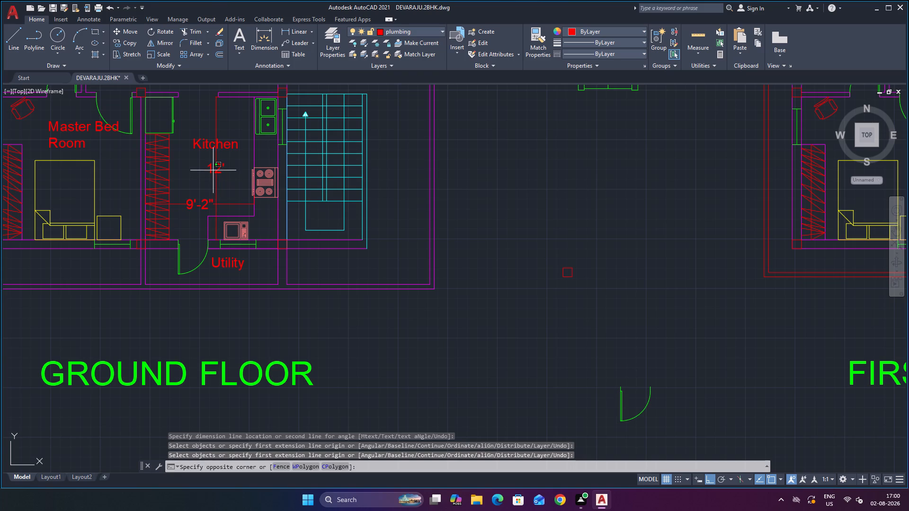
pyautogui.press('Escape')
pyautogui.press('Escape')
pyautogui.click(217, 167)
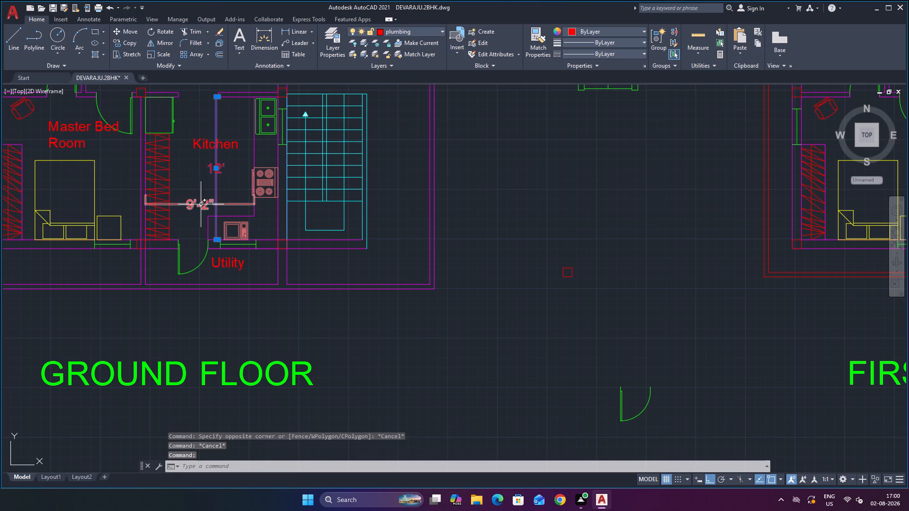
pyautogui.click(201, 205)
pyautogui.click(382, 31)
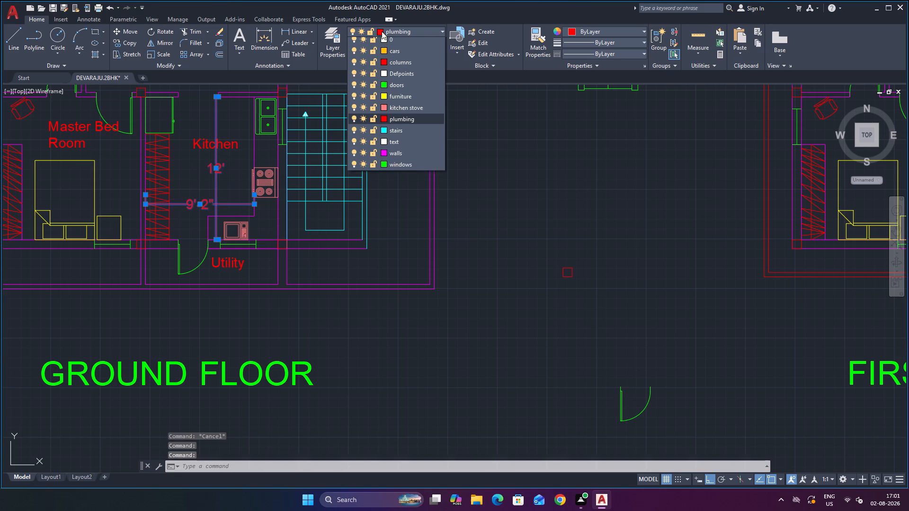
pyautogui.click(386, 145)
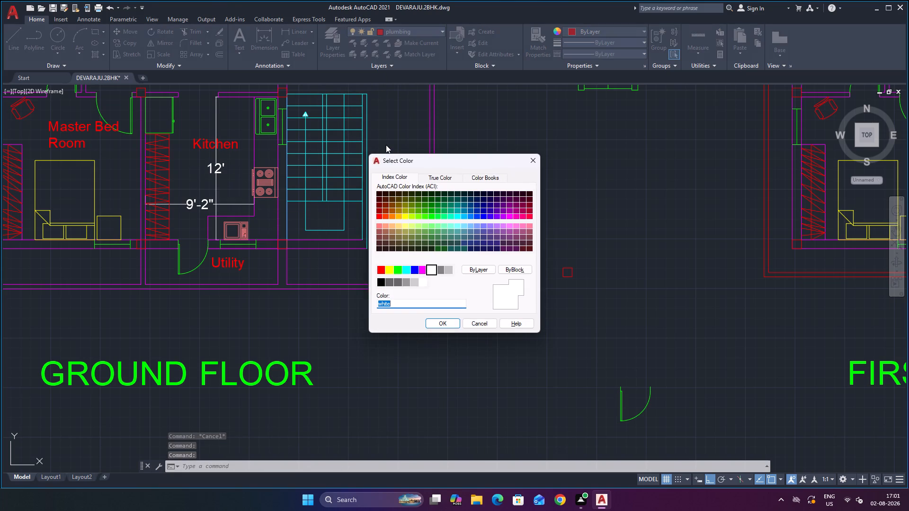
pyautogui.press('Return')
pyautogui.press('Escape')
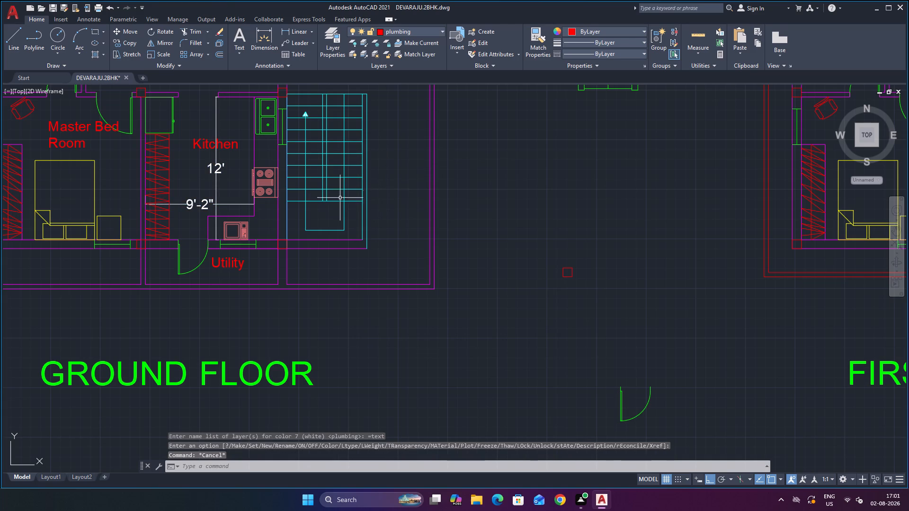
# Save the drawing.
pyautogui.scroll(-2, 244, 158)
pyautogui.scroll(3, 240, 135)
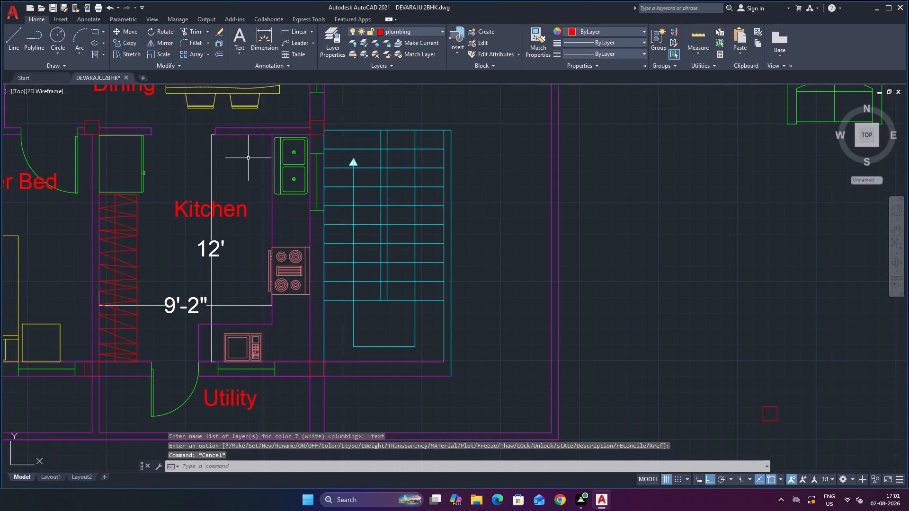
pyautogui.hotkey('ctrl', 's')
pyautogui.hotkey('ctrl', 's')
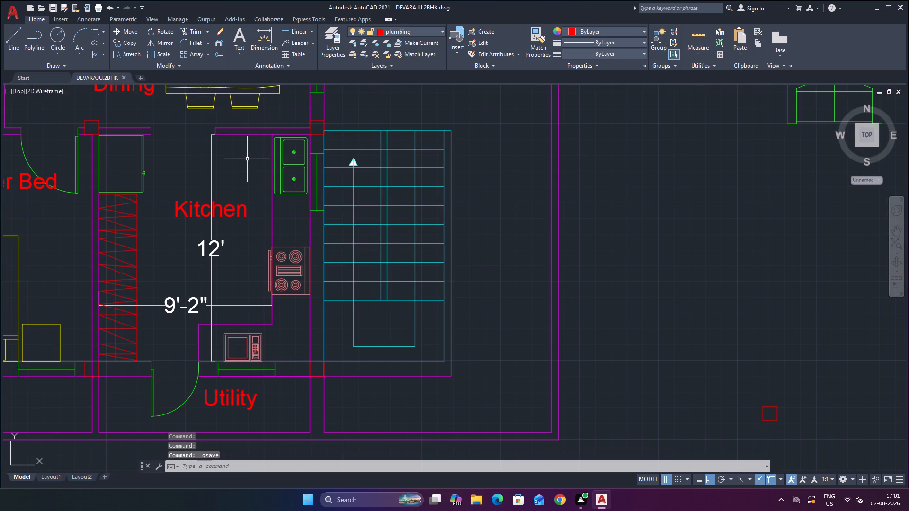
pyautogui.hotkey('ctrl', 's')
pyautogui.hotkey('ctrl', 's')
pyautogui.hotkey('ctrl', 's')
# Dimension the full length of the ground-floor staircase along its outer edge, placing the dimension line just outside the stairs.
pyautogui.scroll(-3, 267, 220)
pyautogui.scroll(1, 221, 202)
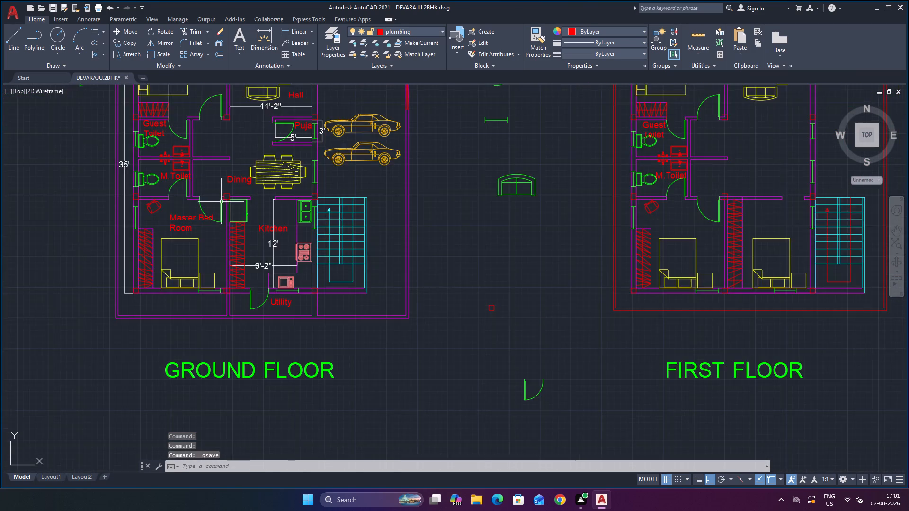
pyautogui.scroll(1, 221, 202)
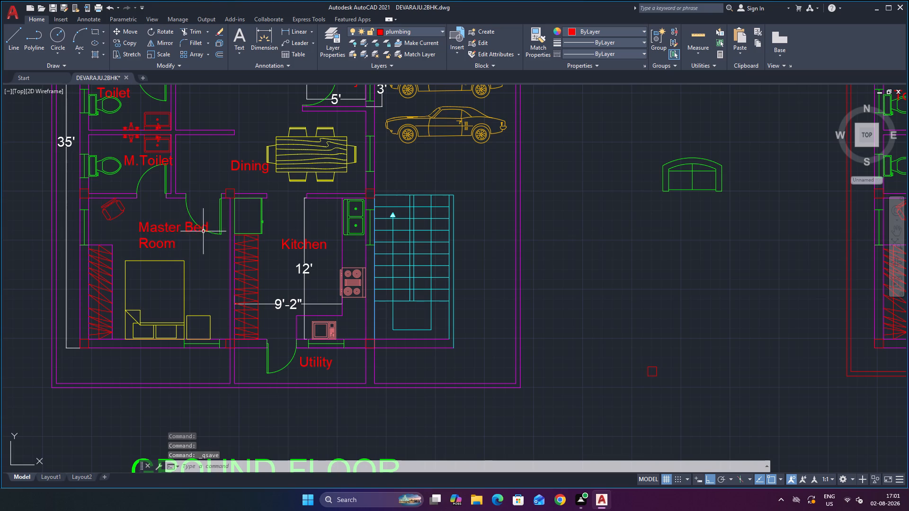
pyautogui.scroll(-2, 207, 197)
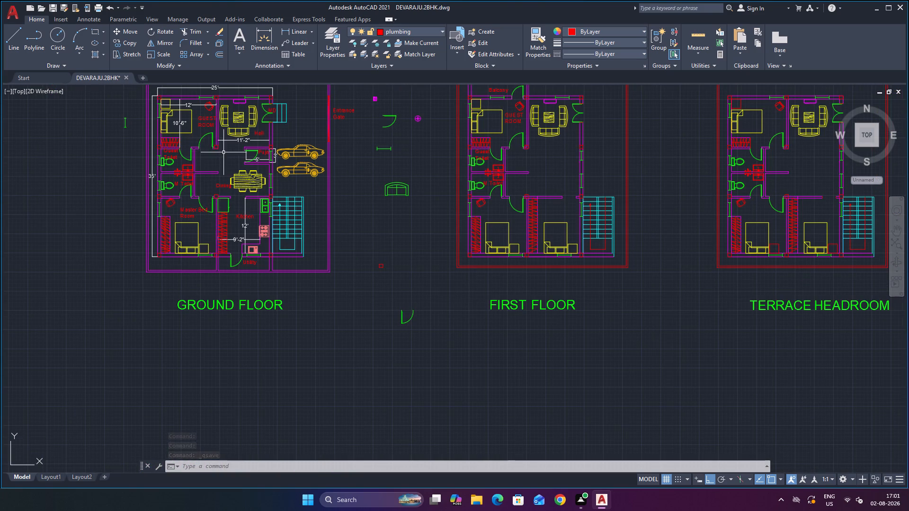
pyautogui.scroll(1, 224, 153)
pyautogui.scroll(-2, 227, 159)
pyautogui.scroll(1, 307, 132)
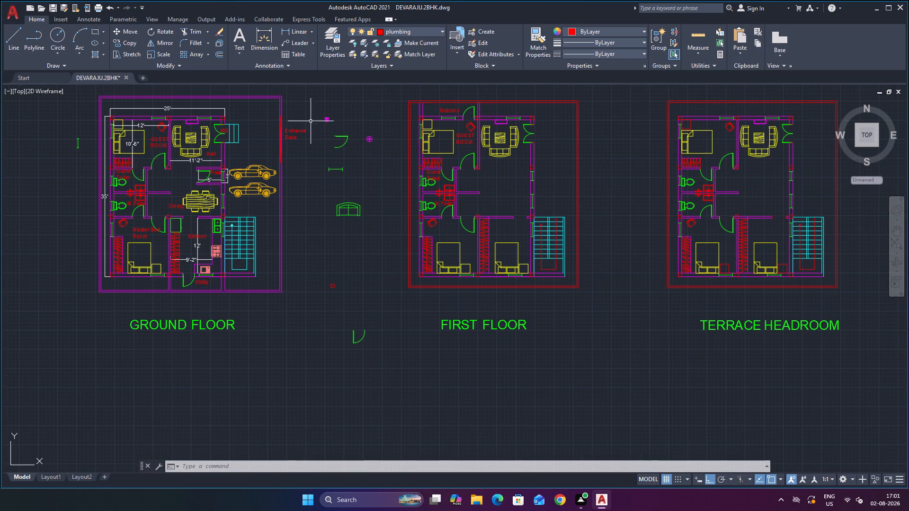
pyautogui.scroll(1, 239, 121)
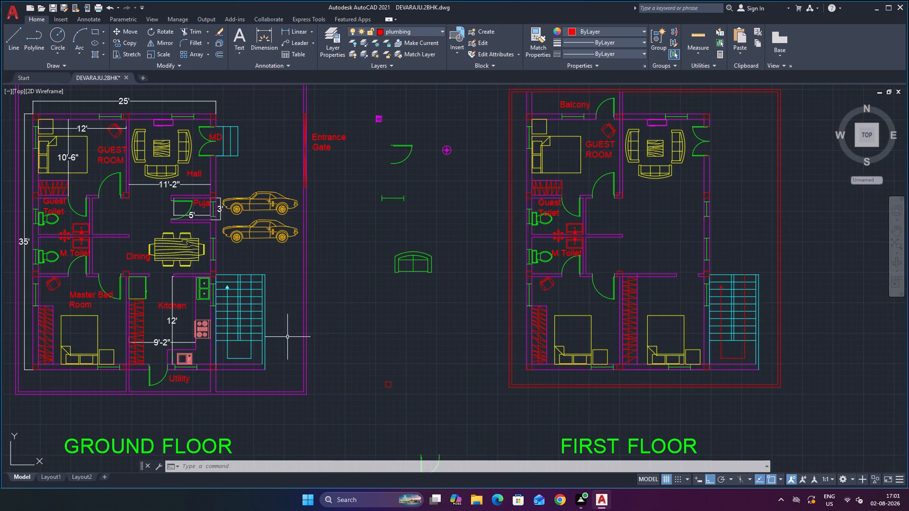
pyautogui.scroll(1, 291, 336)
pyautogui.click(290, 29)
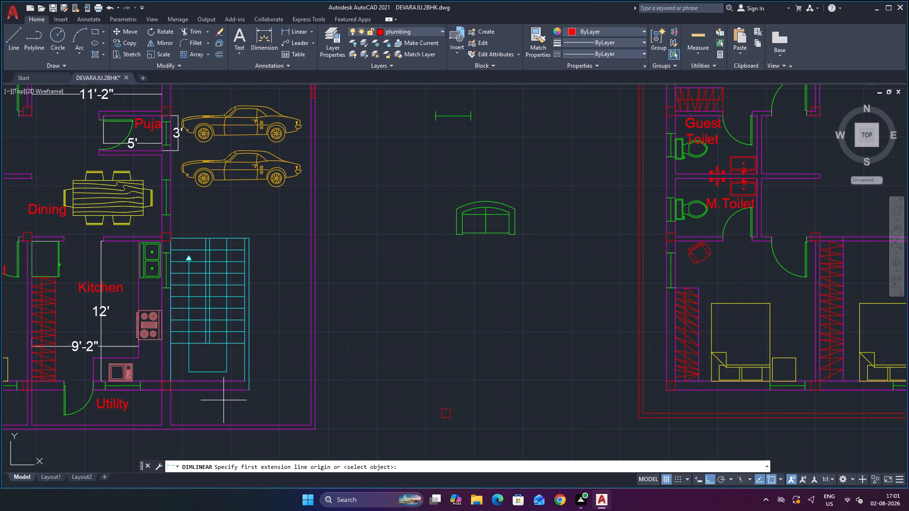
pyautogui.press('space')
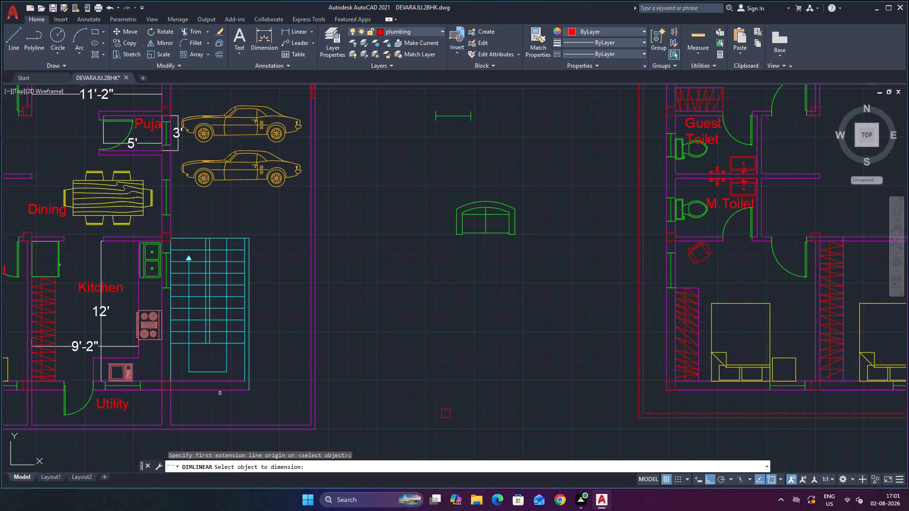
pyautogui.click(250, 356)
pyautogui.click(249, 355)
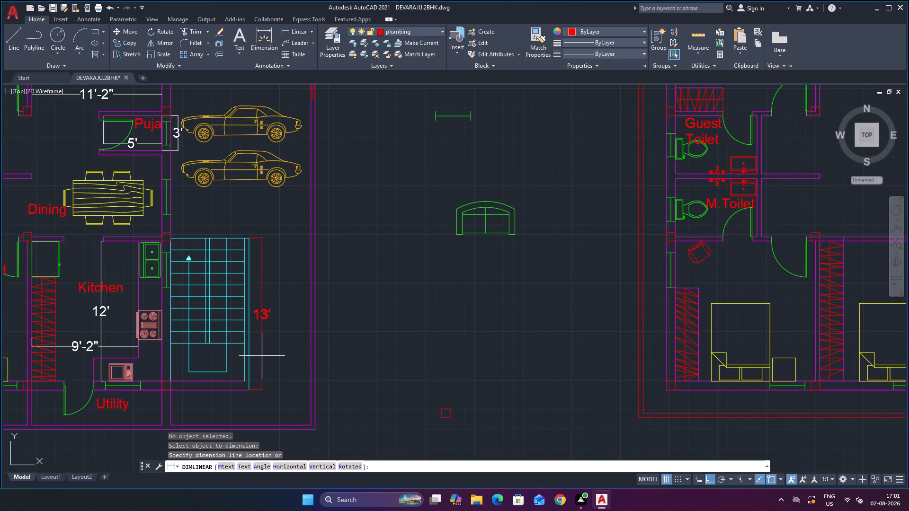
pyautogui.click(263, 356)
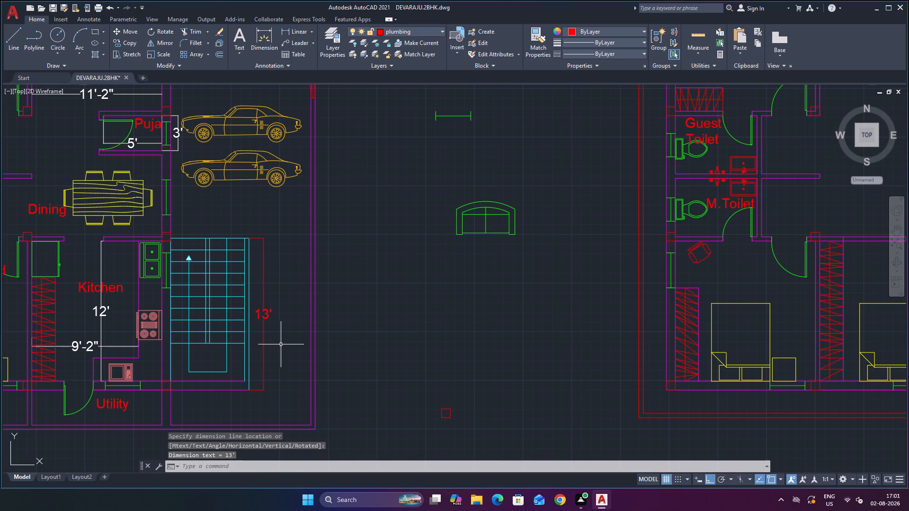
# Dimension the staircase's width along its parking-side end line, placing the dimension line between the stairs and the cars.
pyautogui.press('space')
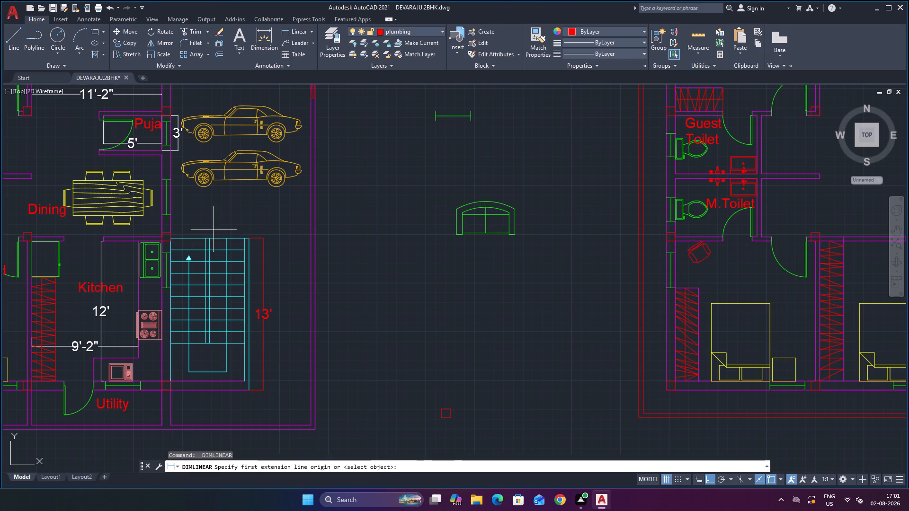
pyautogui.press('space')
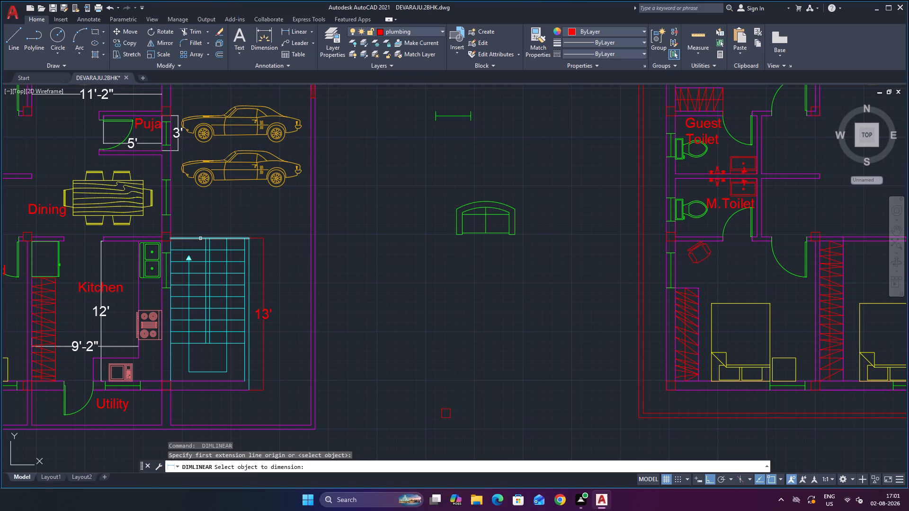
pyautogui.click(200, 238)
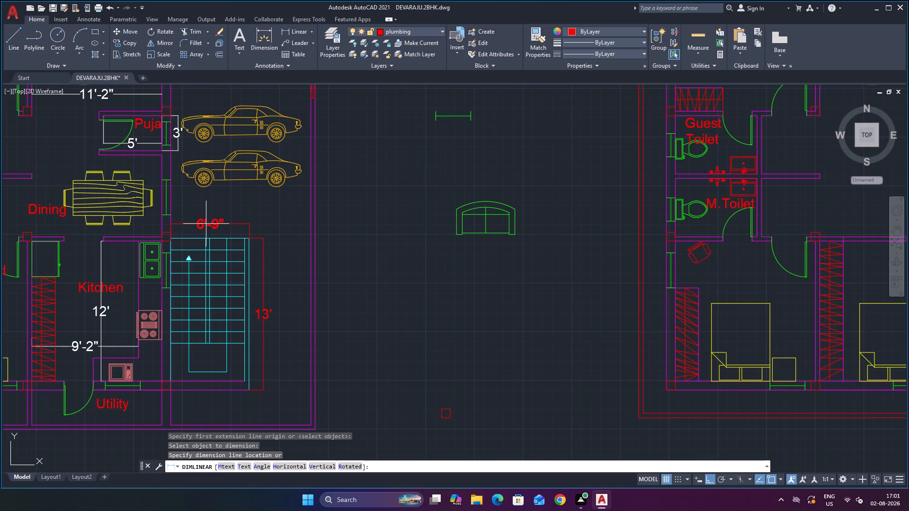
pyautogui.click(208, 227)
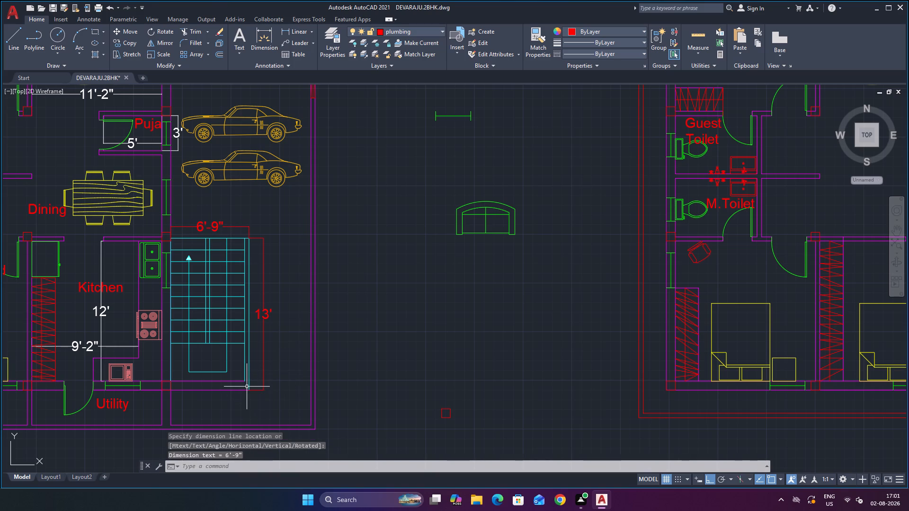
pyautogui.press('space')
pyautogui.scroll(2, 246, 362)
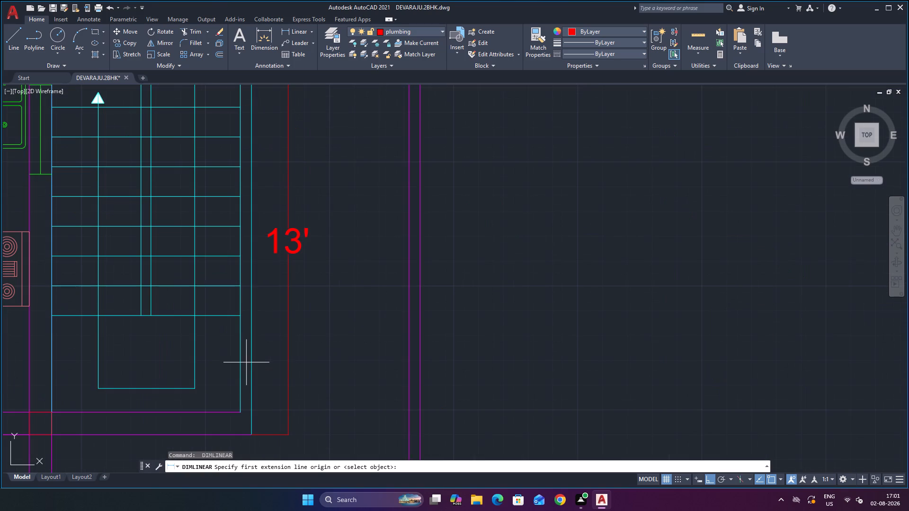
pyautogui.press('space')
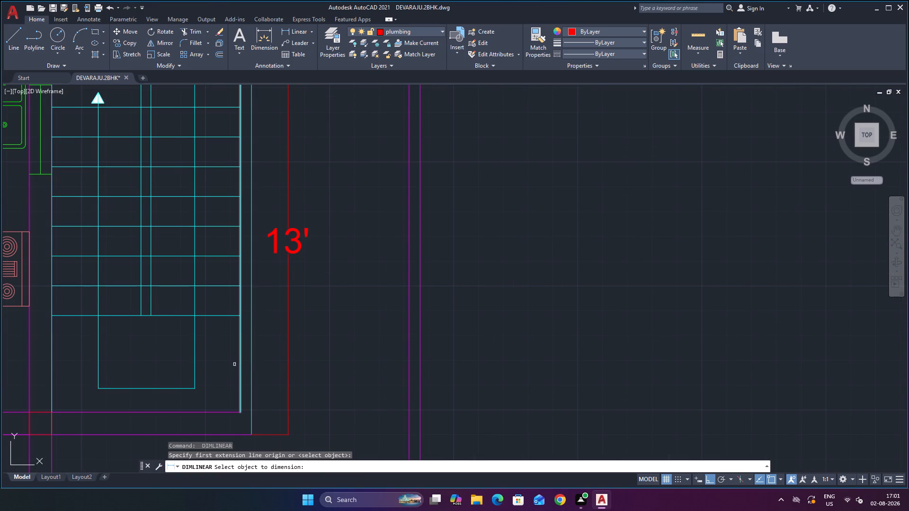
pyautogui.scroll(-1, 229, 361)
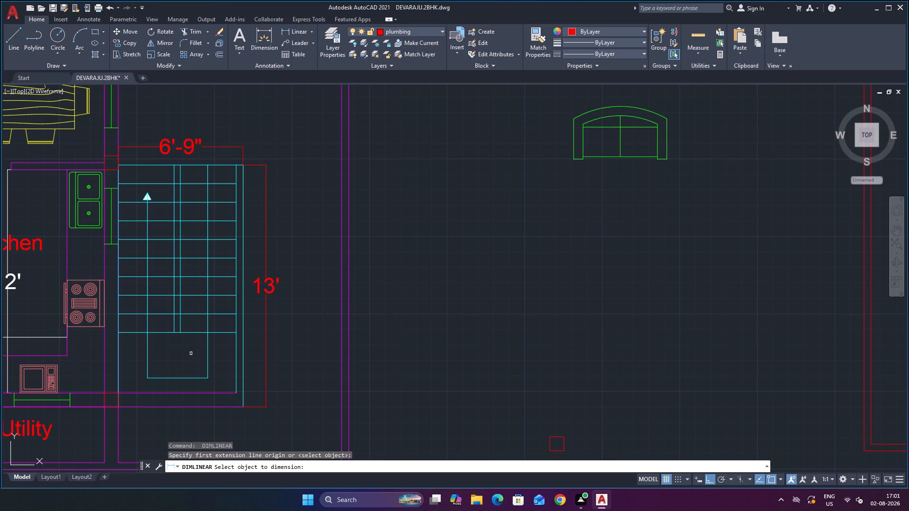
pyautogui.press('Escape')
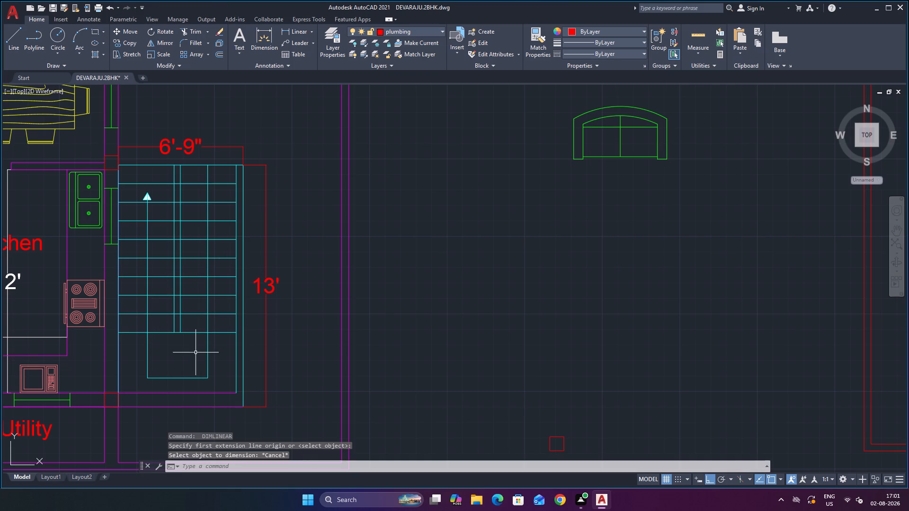
# Trim the short piece of the staircase's parking-side end line between the two central divider lines.
pyautogui.write('tr')
pyautogui.press('Return')
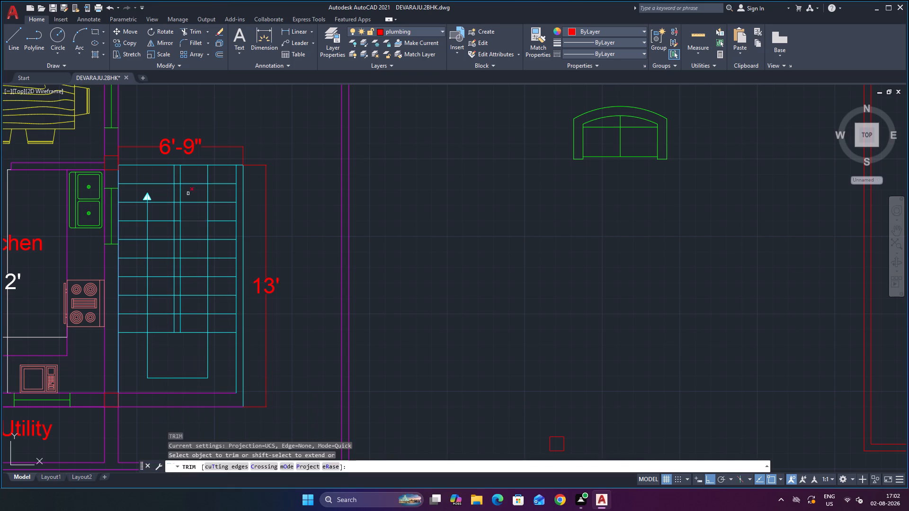
pyautogui.scroll(3, 181, 168)
pyautogui.click(165, 145)
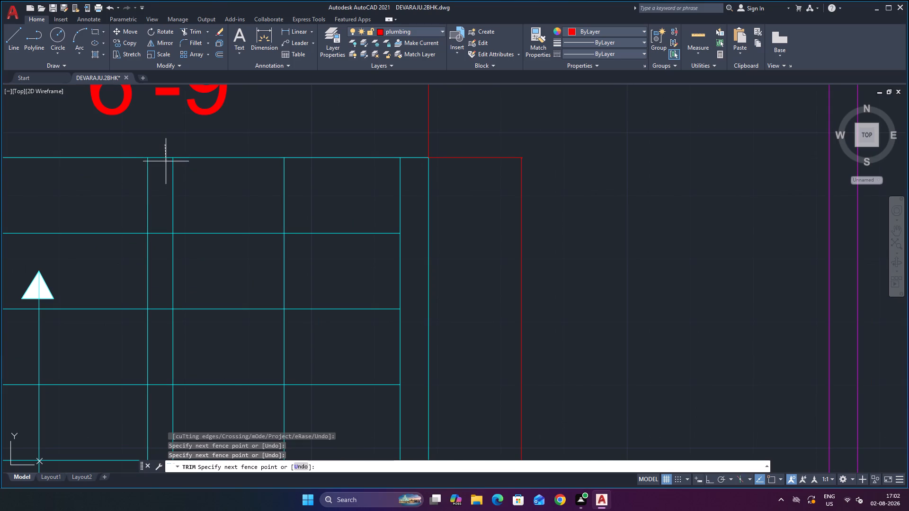
pyautogui.click(165, 166)
pyautogui.scroll(-3, 209, 201)
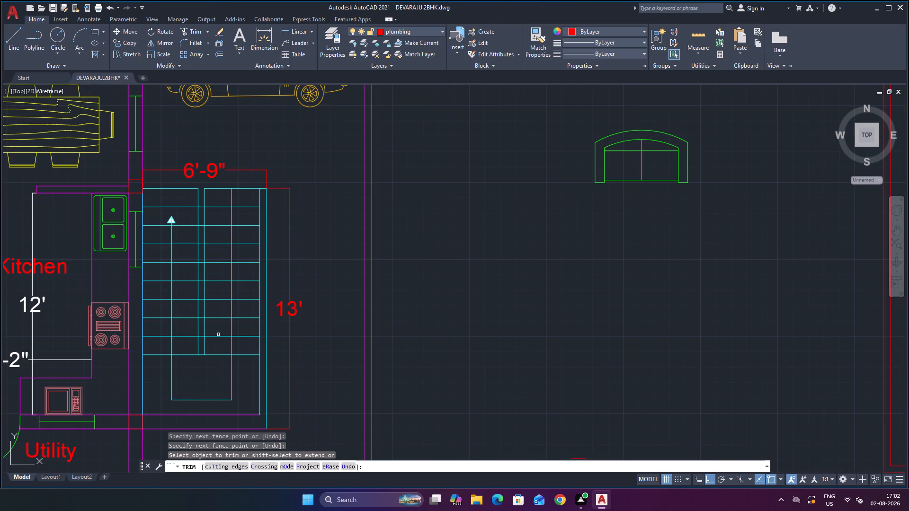
pyautogui.scroll(2, 199, 403)
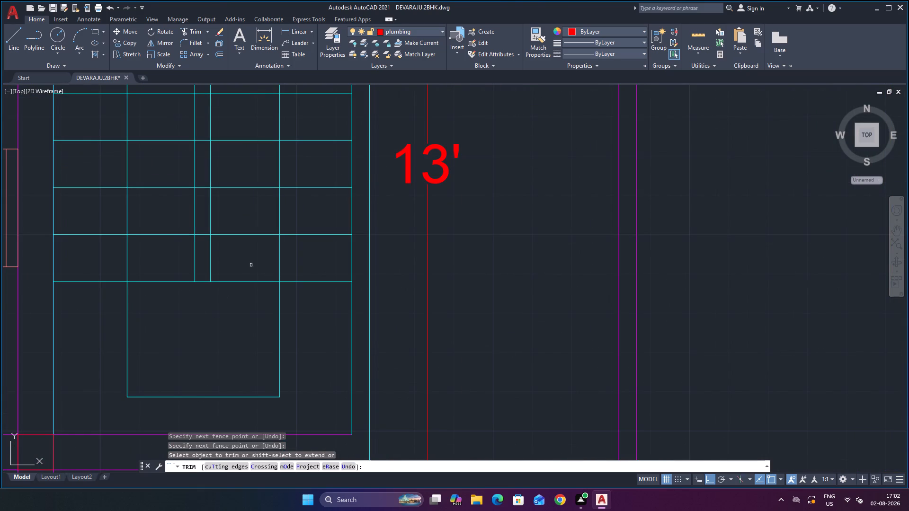
pyautogui.scroll(-2, 217, 356)
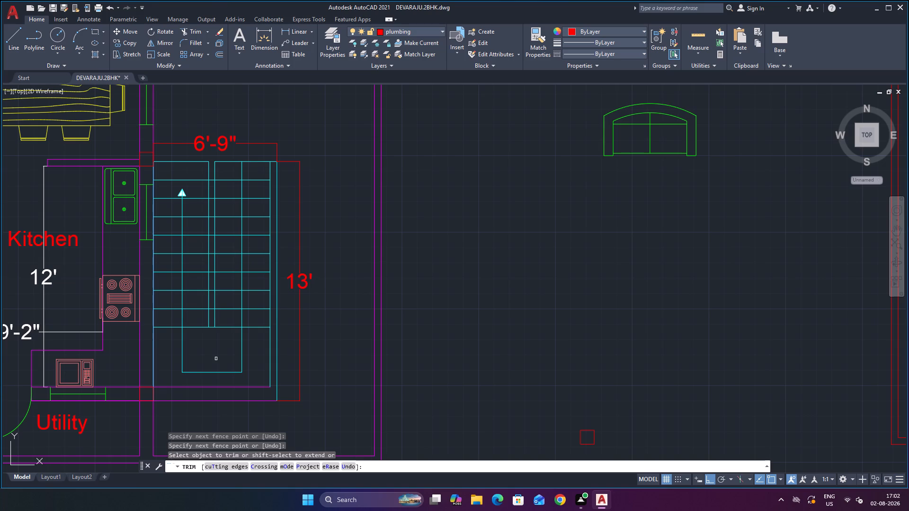
pyautogui.press('Escape')
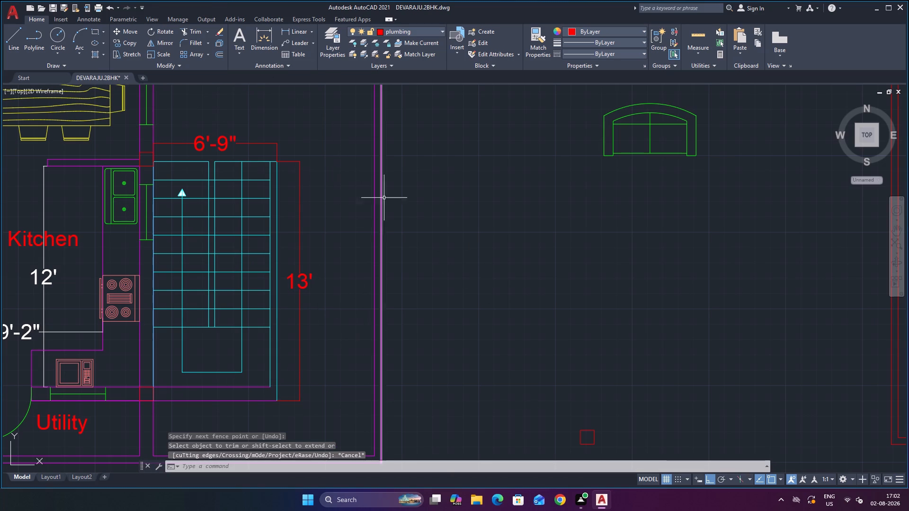
# Dimension the stair landing's depth from the inner wall line to the last step line, placing it just outside the overall length dimension.
pyautogui.click(302, 32)
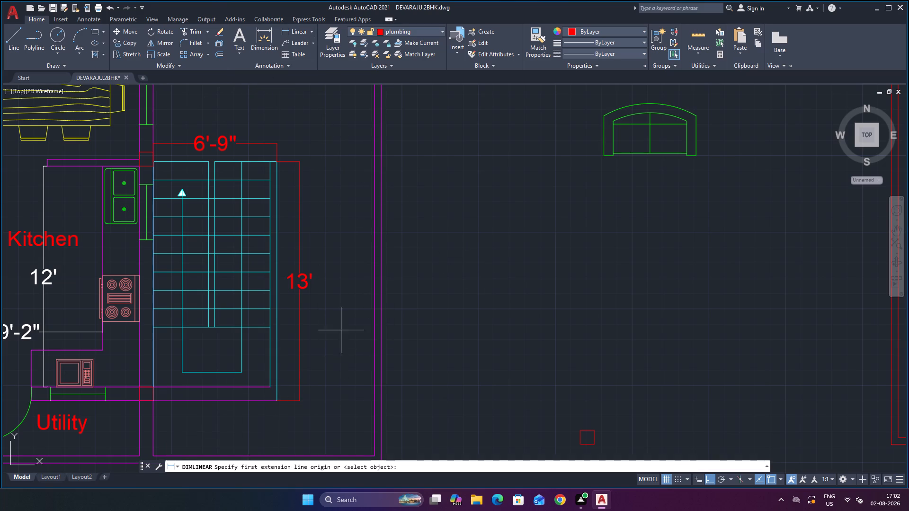
pyautogui.scroll(-2, 342, 326)
pyautogui.scroll(1, 316, 363)
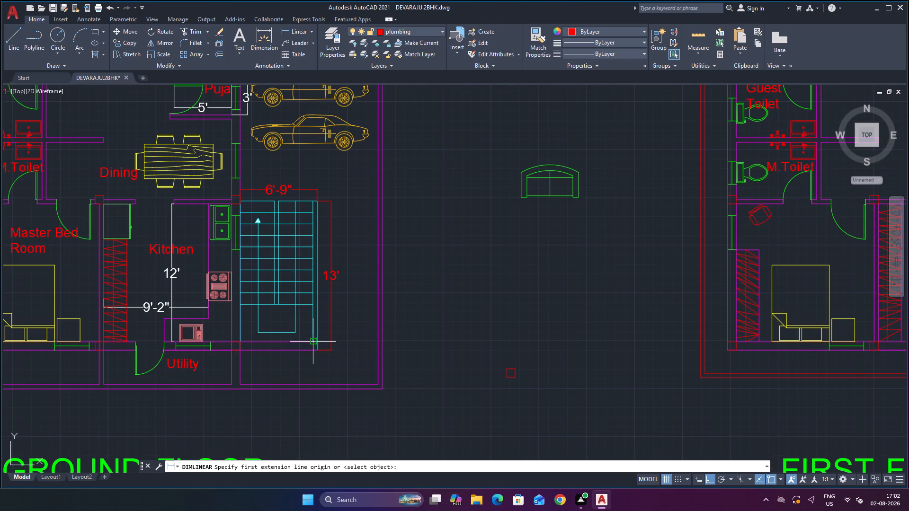
pyautogui.scroll(1, 320, 339)
pyautogui.click(307, 344)
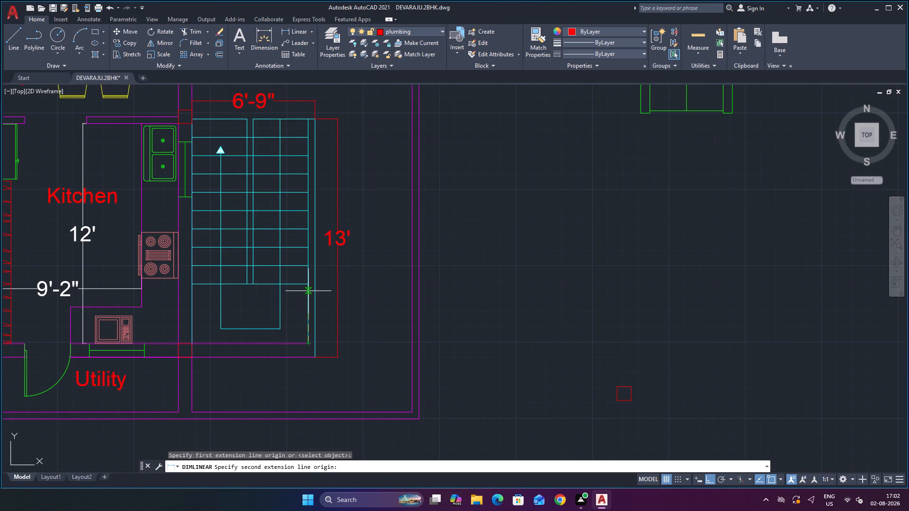
pyautogui.click(308, 288)
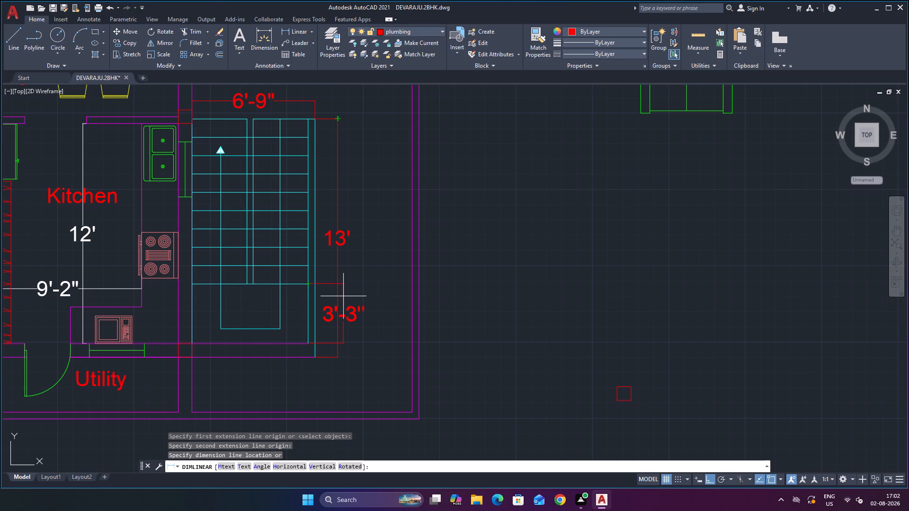
pyautogui.click(343, 296)
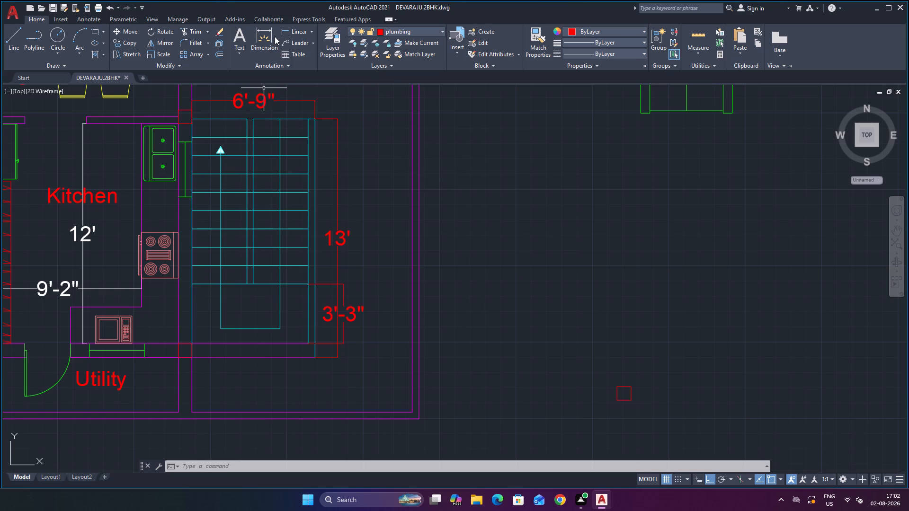
# Dimension the staircase's width at the landing end, from the column corner to the outer stair corner, with the dimension line beyond the wall.
pyautogui.click(303, 33)
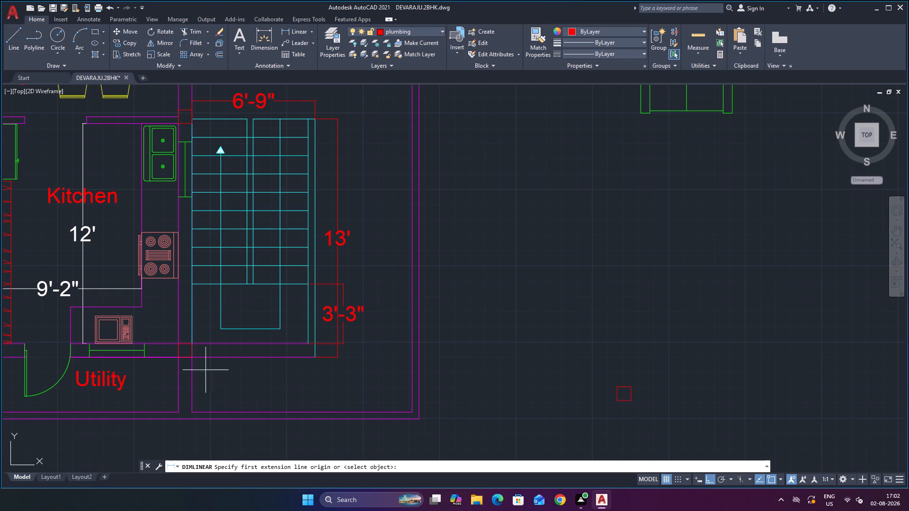
pyautogui.click(196, 360)
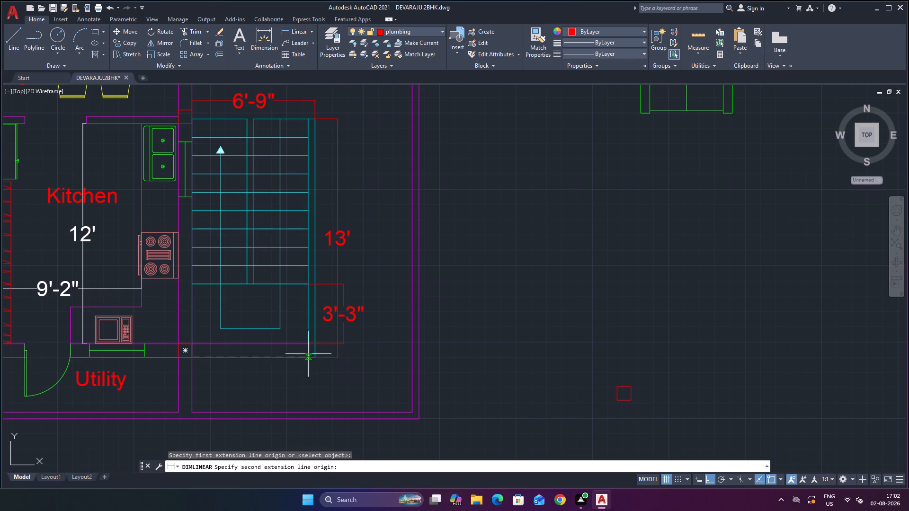
pyautogui.click(316, 356)
pyautogui.click(318, 373)
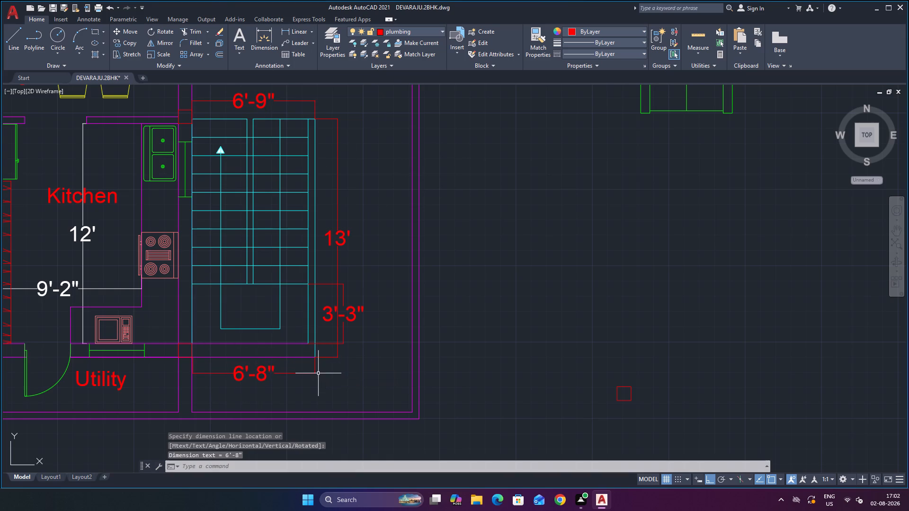
pyautogui.press('Escape')
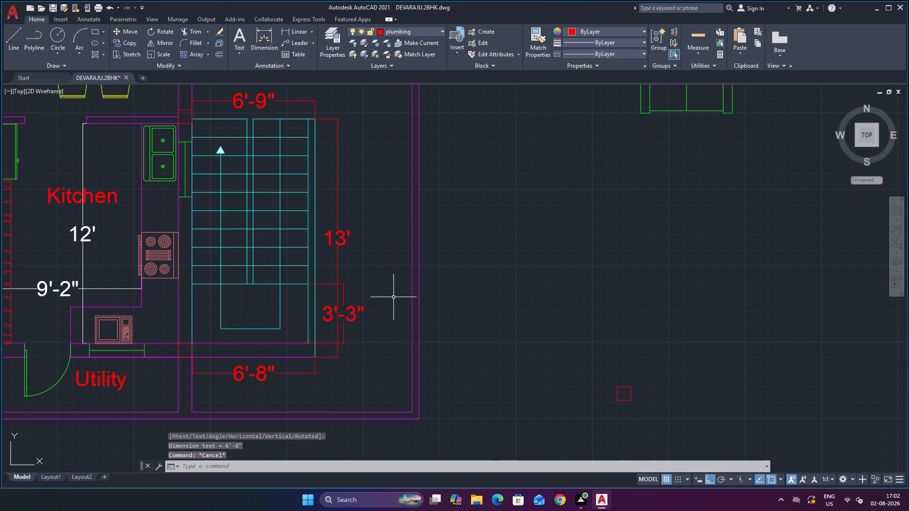
pyautogui.press('Escape')
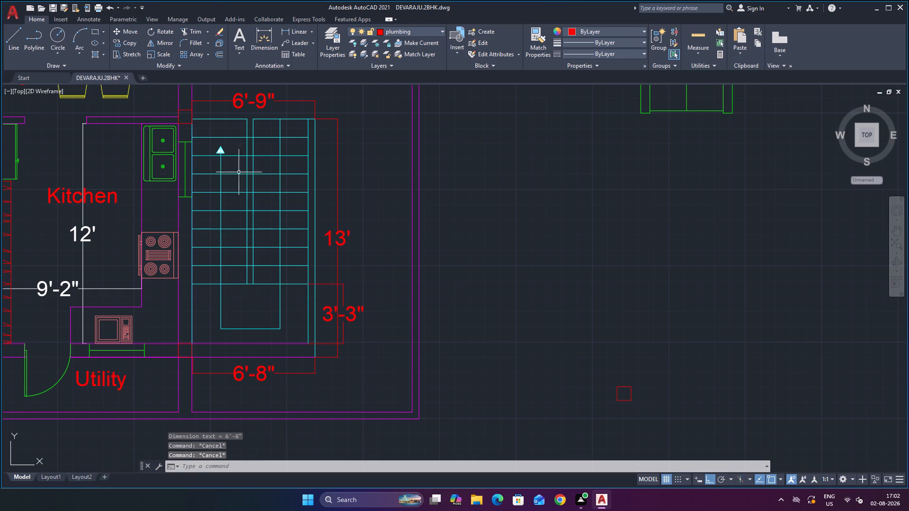
# Dimension the kitchen-side stair flight's width along the last step line, from the wall to the nearer divider line, placing it inside the landing.
pyautogui.click(299, 32)
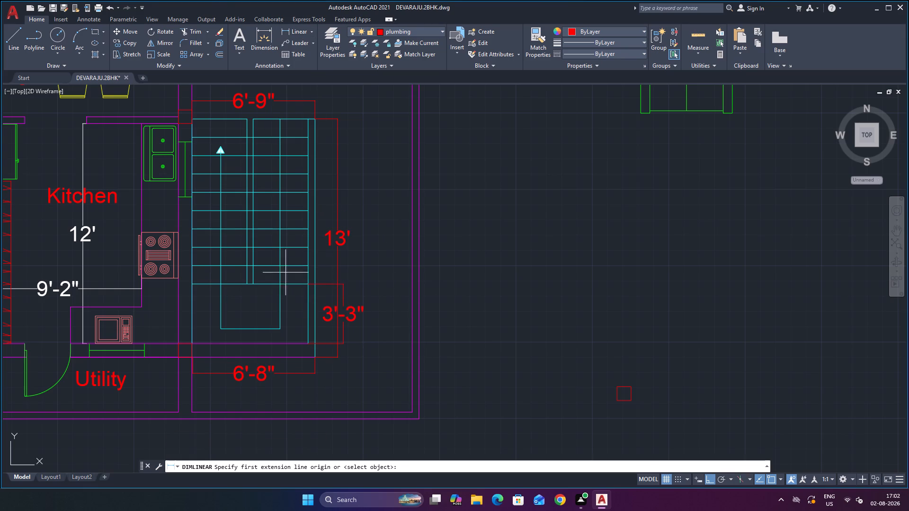
pyautogui.scroll(2, 228, 310)
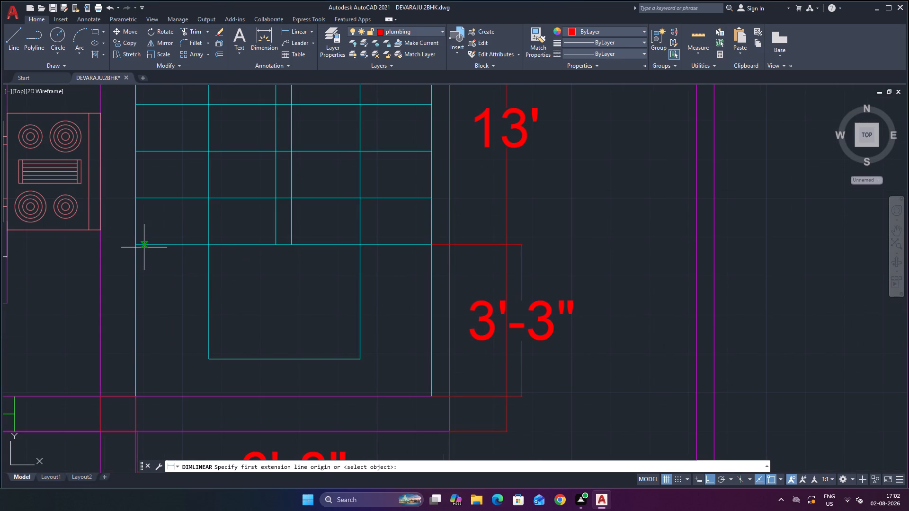
pyautogui.click(137, 246)
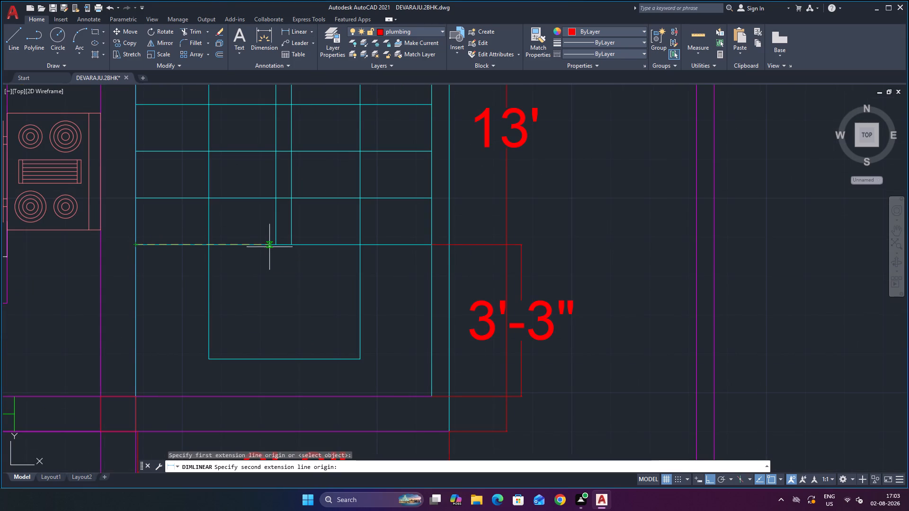
pyautogui.click(275, 246)
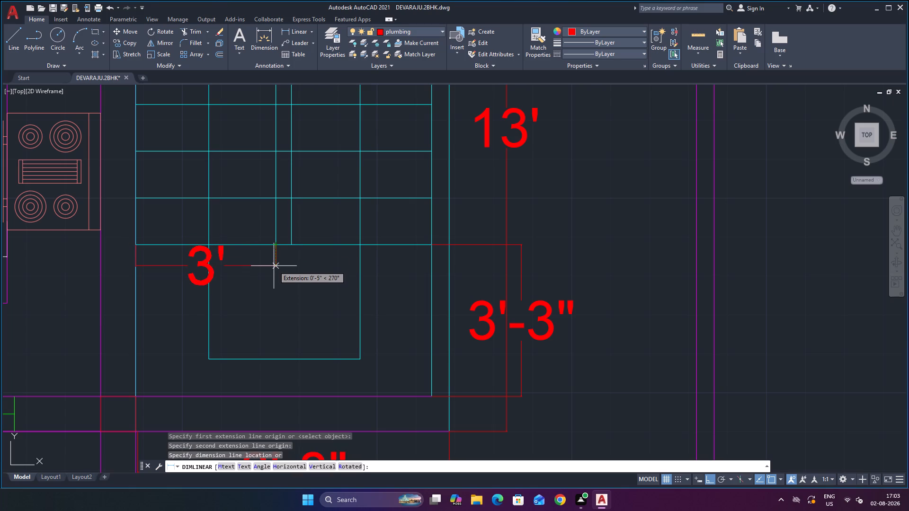
pyautogui.click(274, 266)
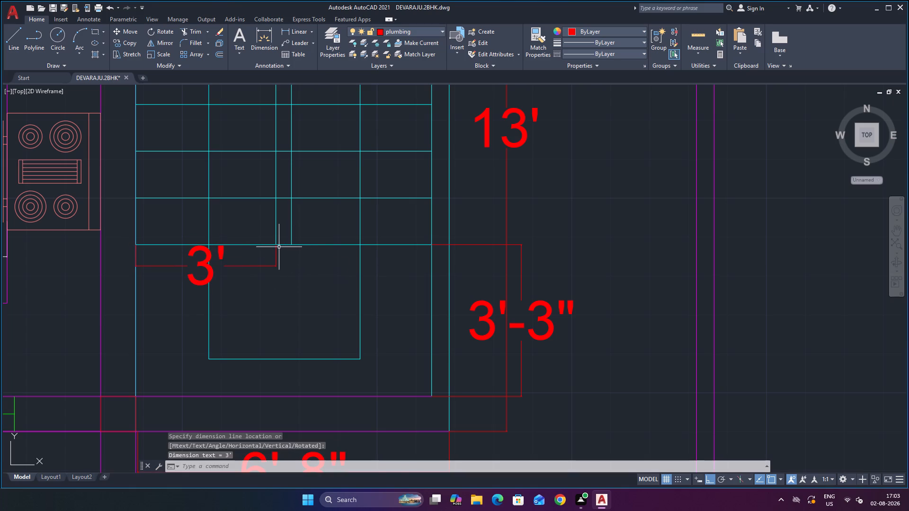
# Dimension the gap between the two central stair divider lines at the last step line, placing the dimension line just inside the landing.
pyautogui.press('space')
pyautogui.scroll(2, 277, 246)
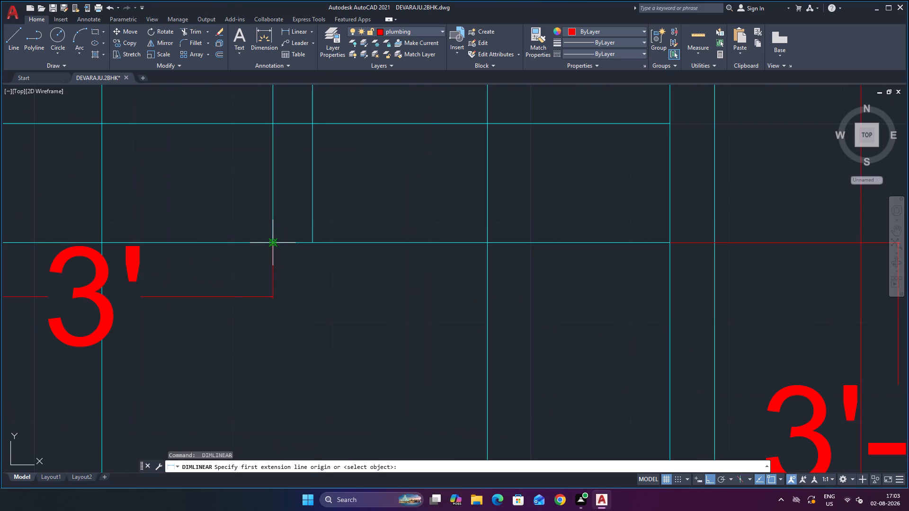
pyautogui.click(275, 243)
pyautogui.click(308, 242)
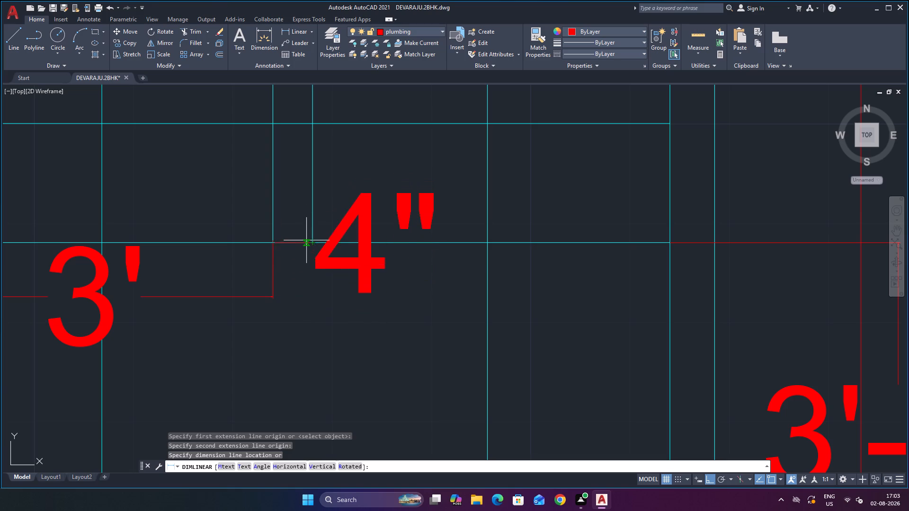
pyautogui.click(307, 276)
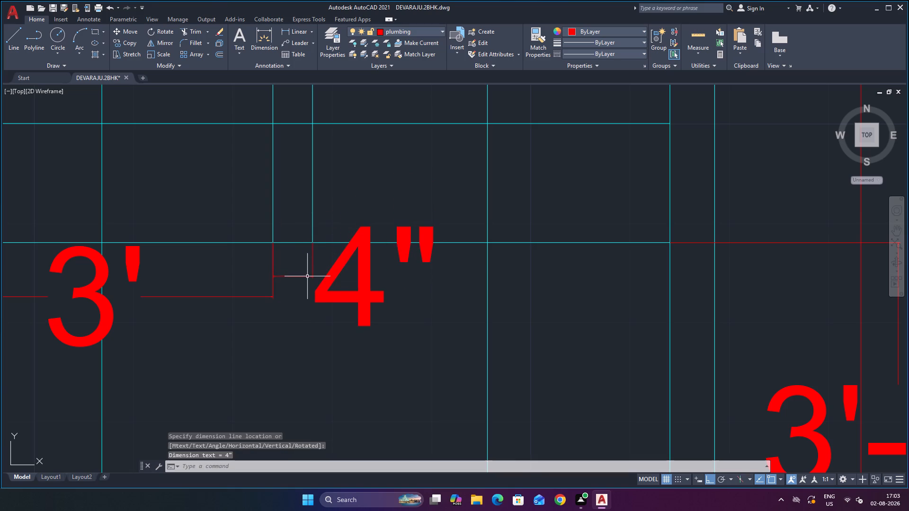
# Dimension the outer stair flight's width from the outer divider line to the inner side line, placing it just below the third step line.
pyautogui.scroll(-3, 313, 272)
pyautogui.scroll(1, 358, 254)
pyautogui.scroll(-2, 358, 255)
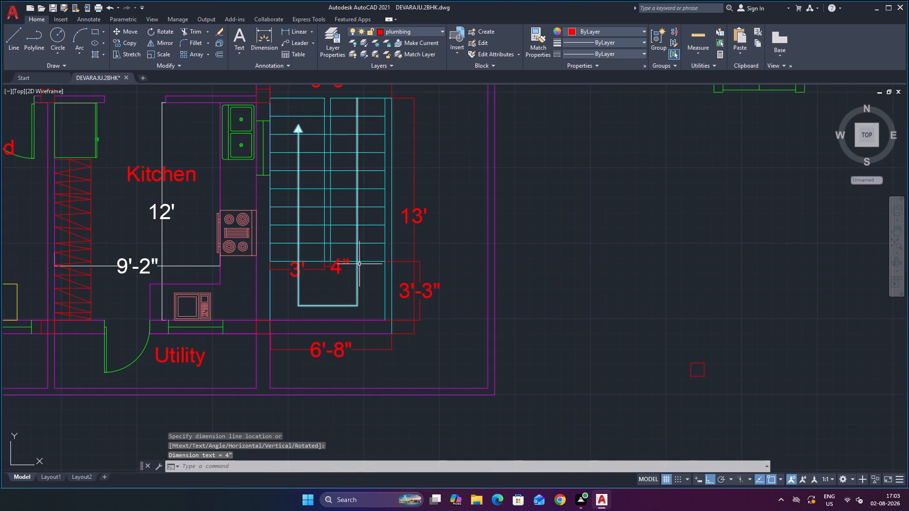
pyautogui.click(296, 34)
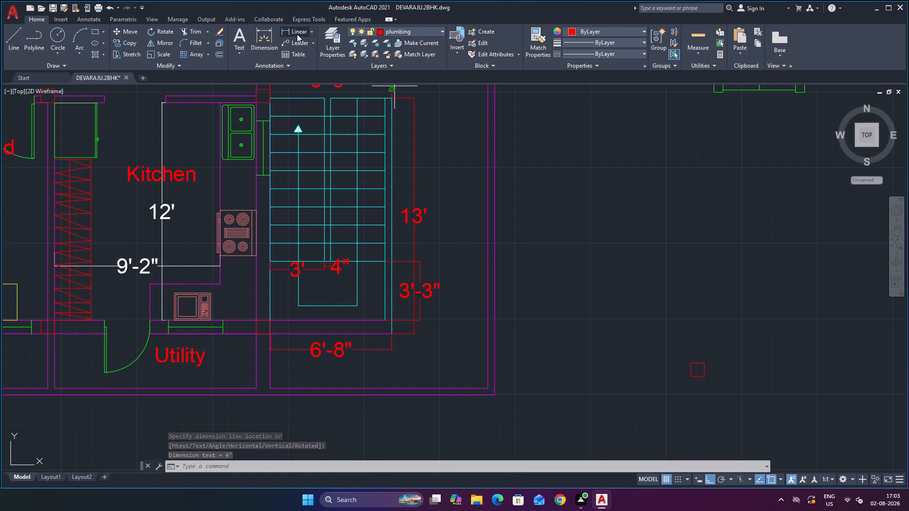
pyautogui.click(332, 154)
pyautogui.click(384, 154)
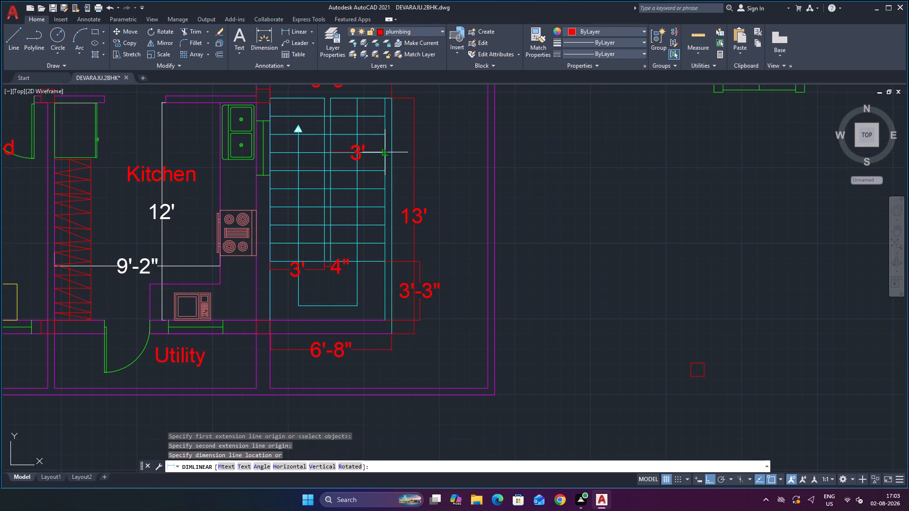
pyautogui.click(382, 162)
# Examine the dimension between the stair dividers up close and review the ground-floor plan for rooms still lacking dimensions.
pyautogui.scroll(-1, 461, 179)
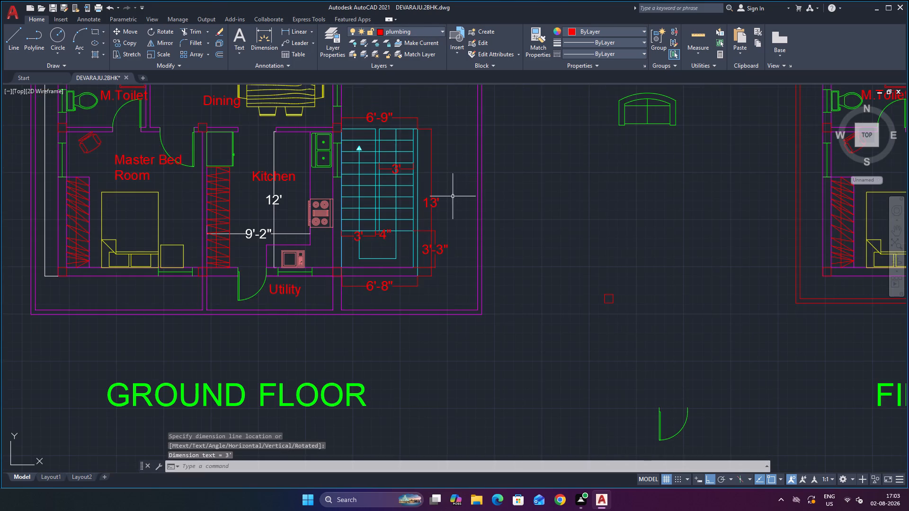
pyautogui.scroll(4, 401, 238)
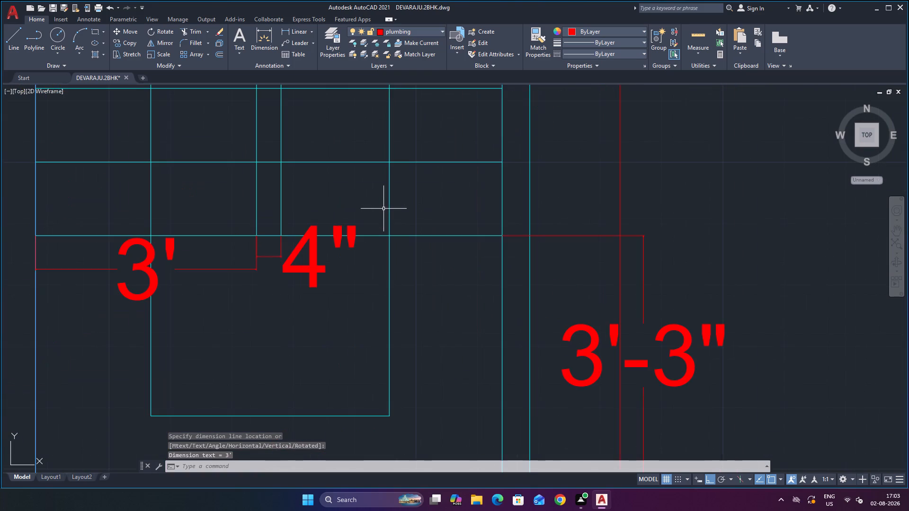
pyautogui.scroll(-2, 325, 194)
pyautogui.scroll(4, 302, 217)
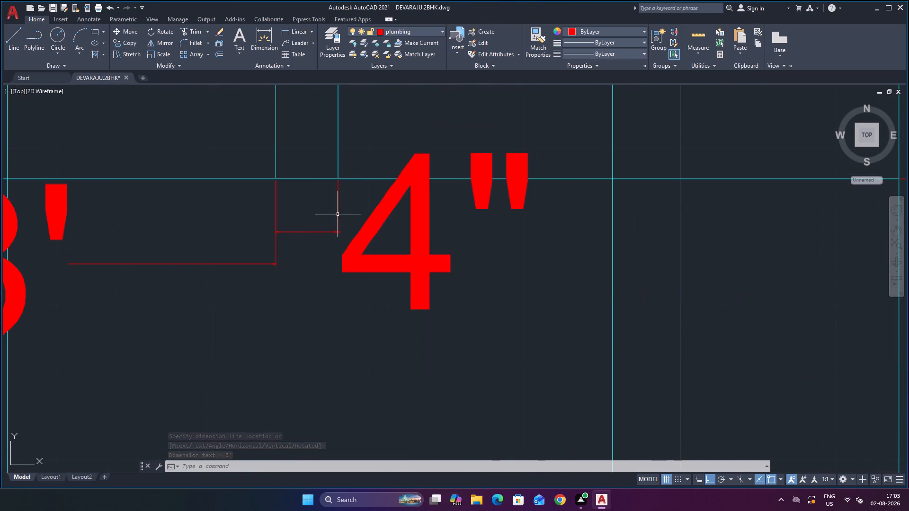
pyautogui.scroll(-1, 338, 214)
pyautogui.scroll(2, 327, 242)
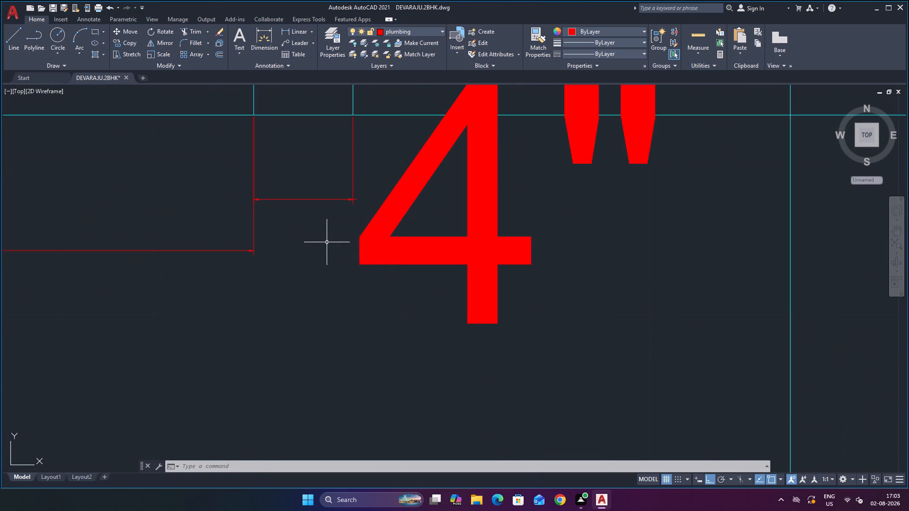
pyautogui.scroll(2, 391, 189)
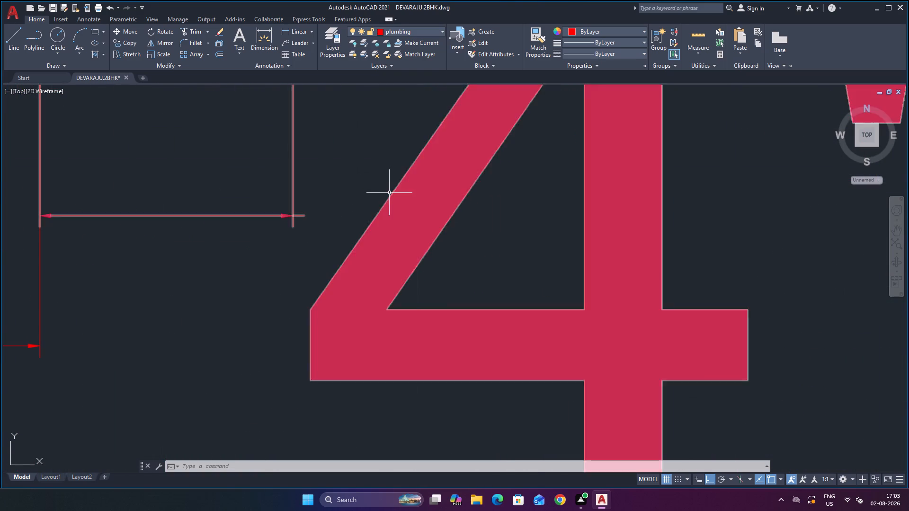
pyautogui.scroll(-4, 333, 189)
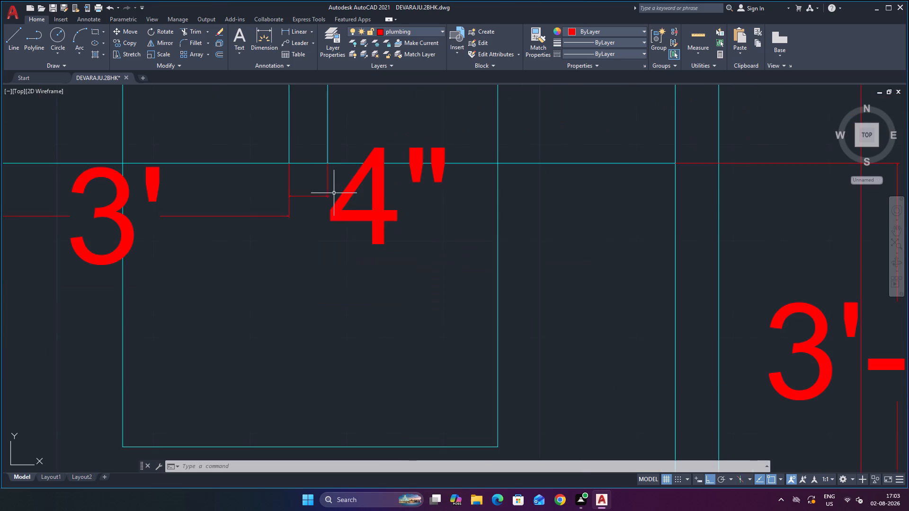
pyautogui.scroll(3, 334, 157)
pyautogui.scroll(-3, 334, 157)
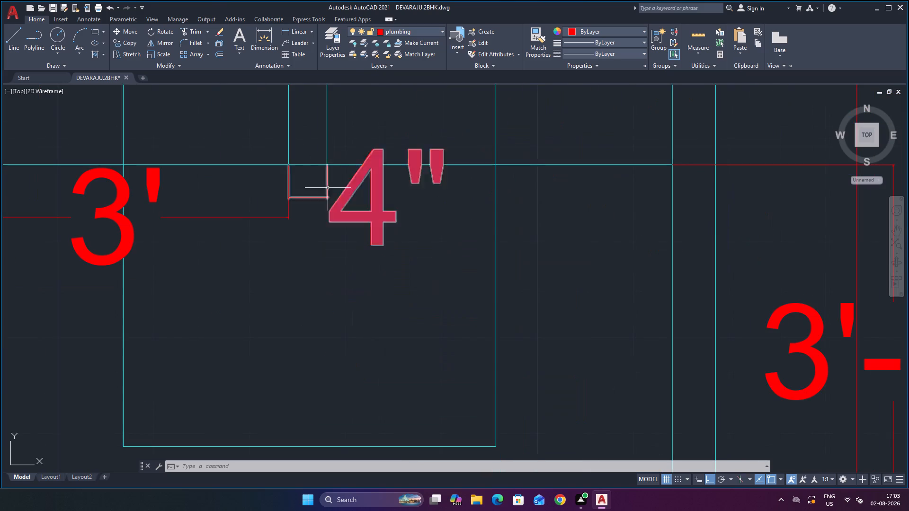
pyautogui.scroll(-3, 329, 193)
pyautogui.scroll(-3, 351, 243)
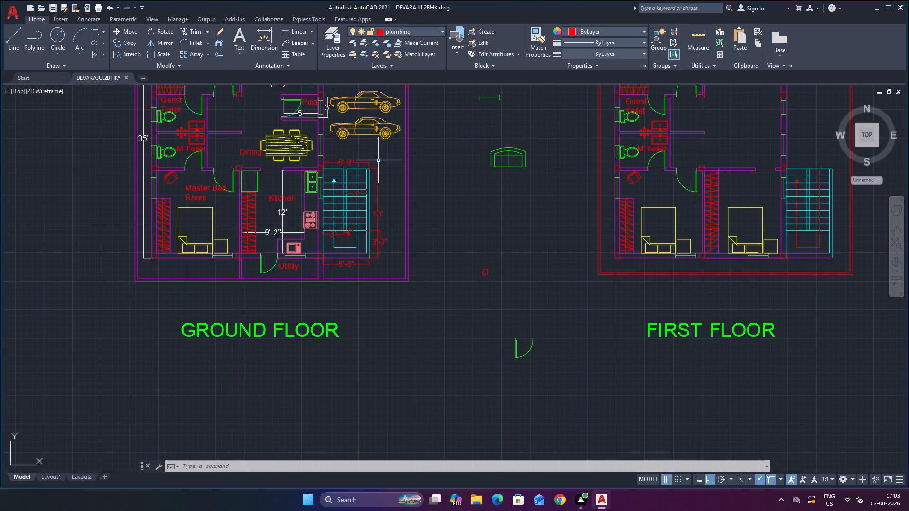
pyautogui.scroll(-1, 378, 160)
pyautogui.scroll(-2, 339, 252)
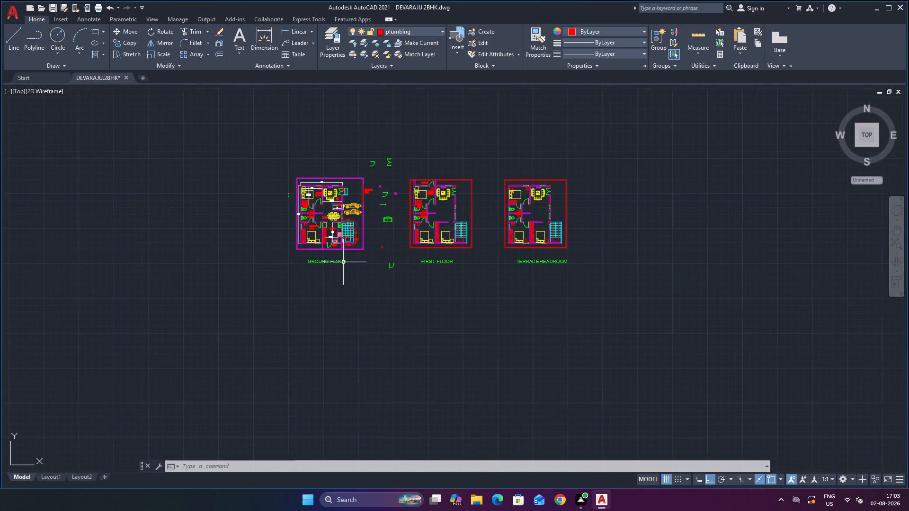
pyautogui.scroll(3, 337, 197)
pyautogui.scroll(1, 393, 177)
pyautogui.scroll(-2, 390, 188)
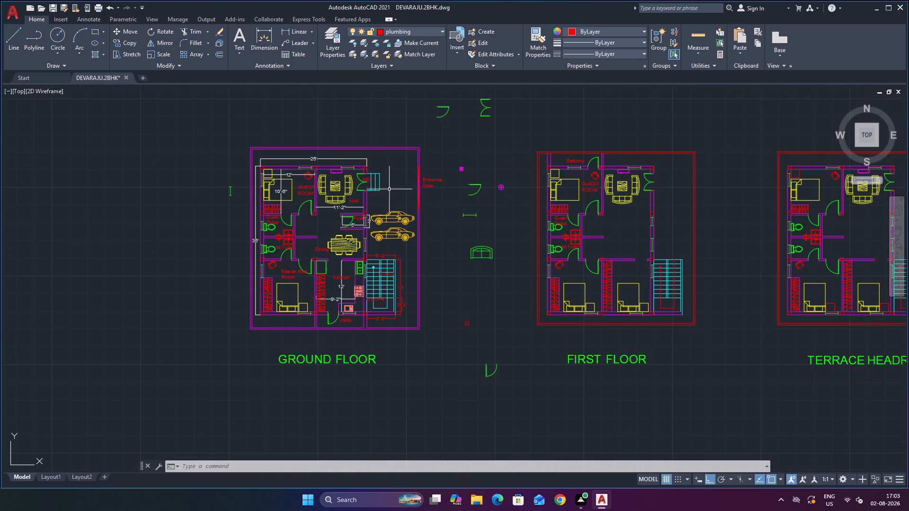
pyautogui.scroll(2, 335, 230)
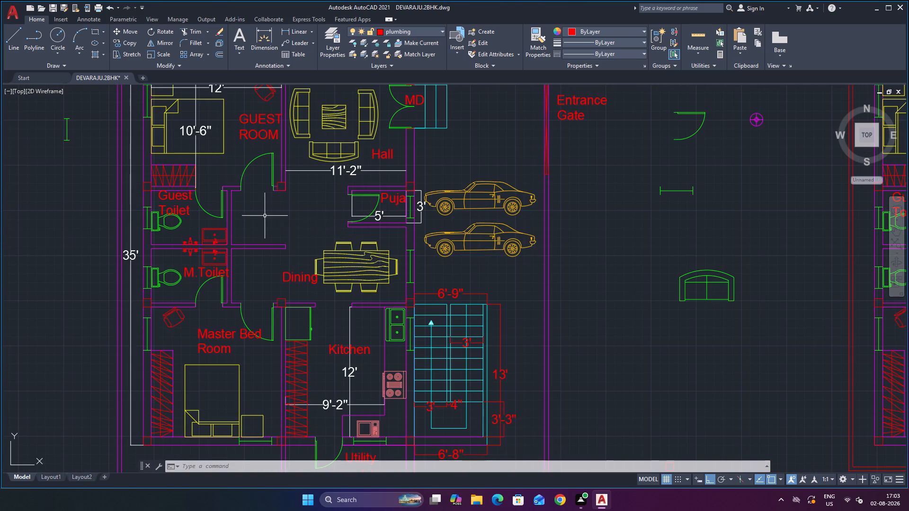
pyautogui.scroll(-2, 256, 217)
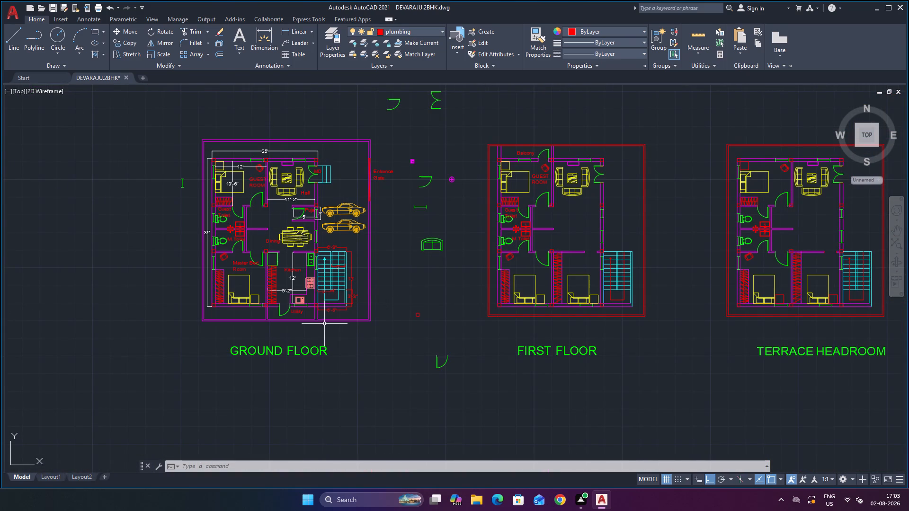
# Dimension the Master Bed Room's width from the wardrobe-side wall to the kitchen partition, placing the dimension line across the bed.
pyautogui.scroll(1, 325, 324)
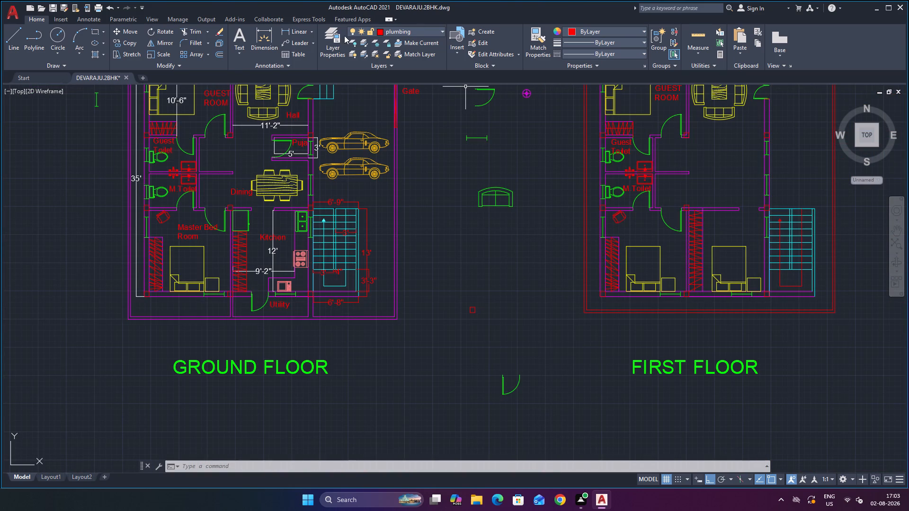
pyautogui.click(299, 31)
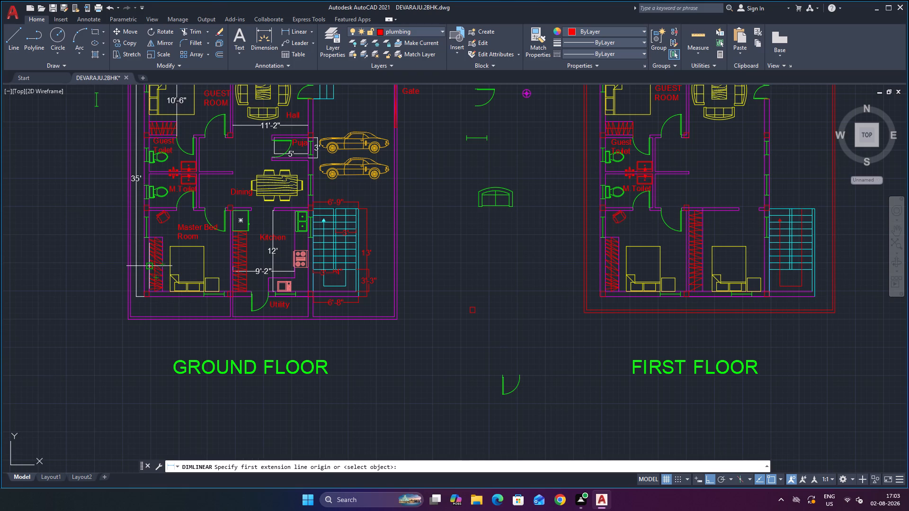
pyautogui.click(147, 264)
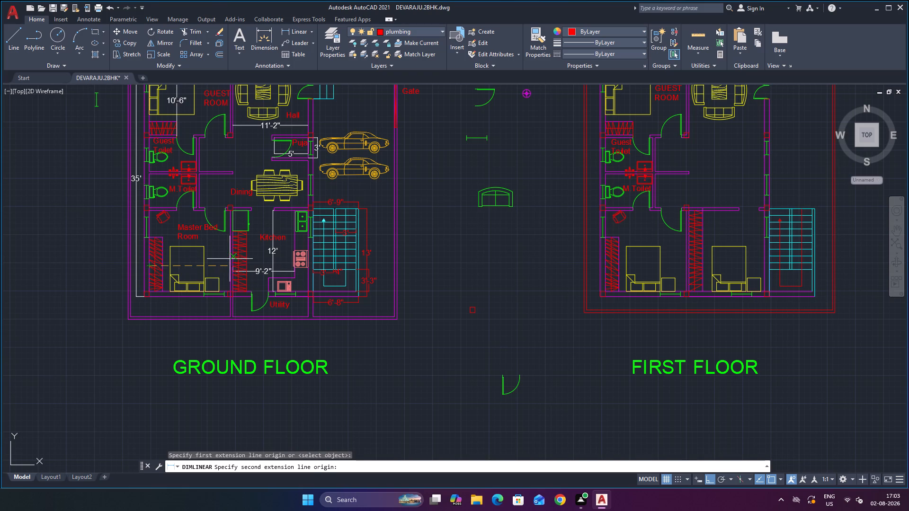
pyautogui.scroll(2, 233, 269)
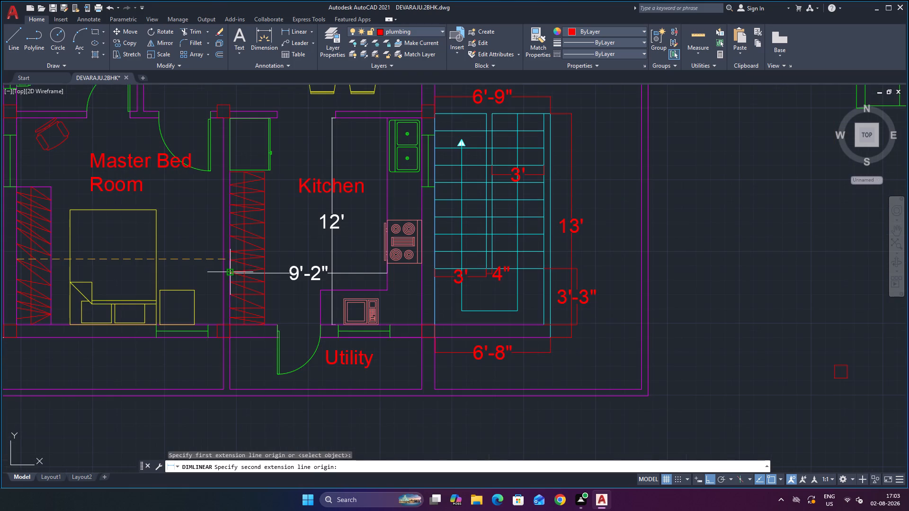
pyautogui.click(222, 257)
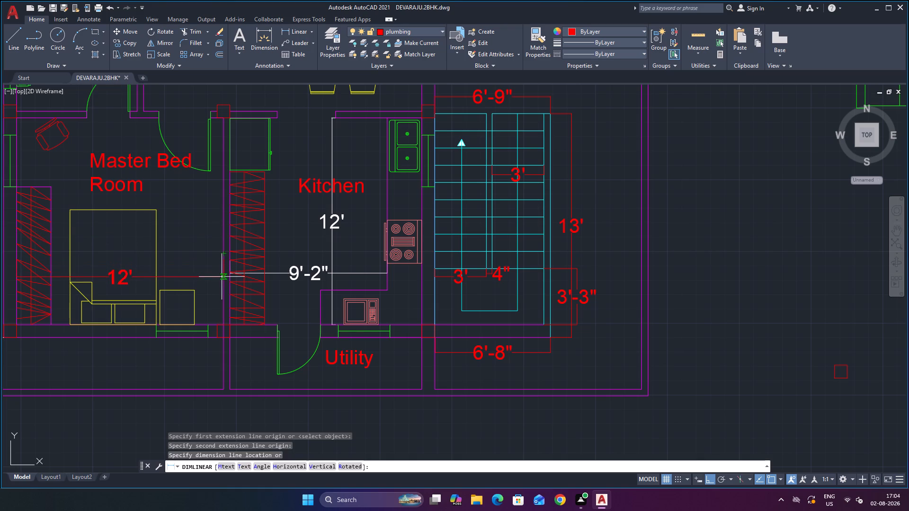
pyautogui.click(222, 277)
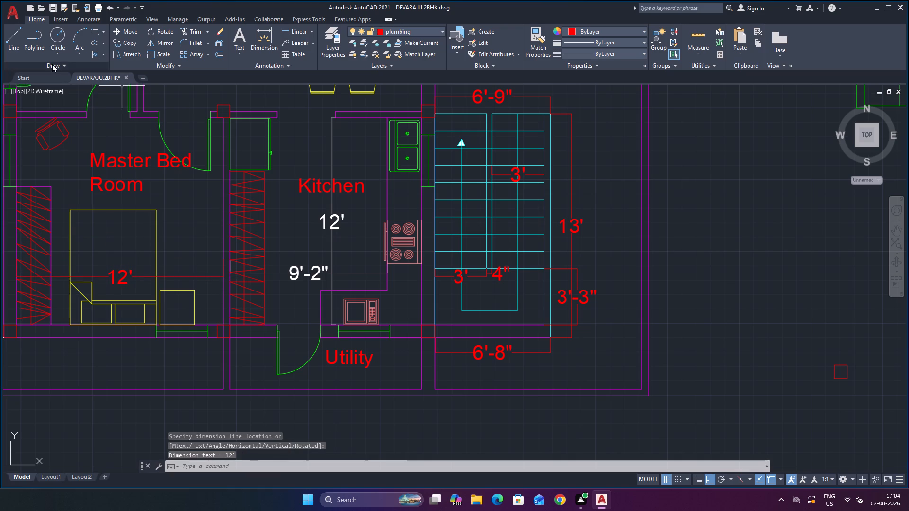
# Dimension the Master Bed Room's length from the door-side wall to the window-side wall, placing the dimension line near the kitchen partition.
pyautogui.click(291, 29)
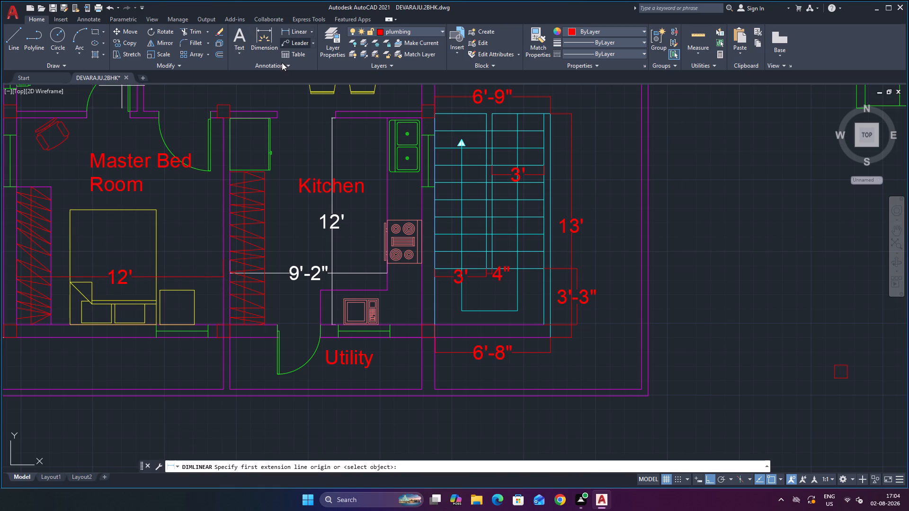
pyautogui.click(216, 115)
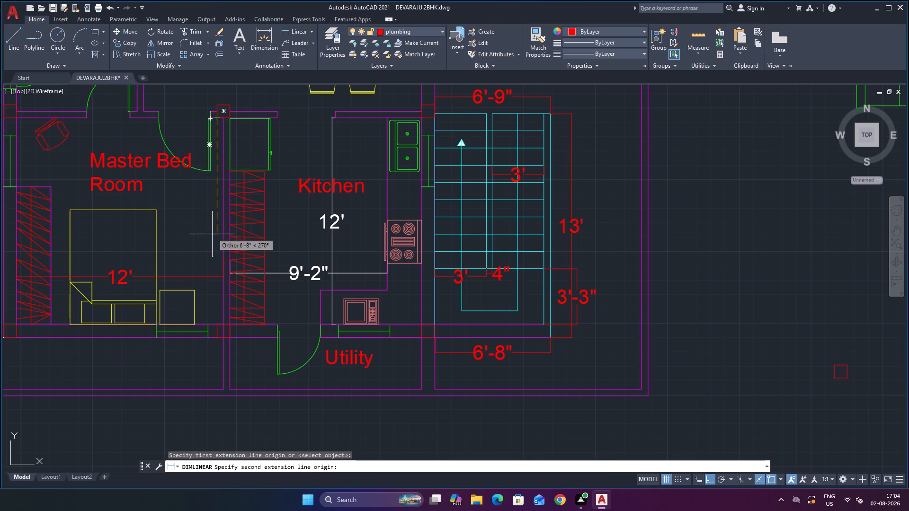
pyautogui.click(214, 323)
pyautogui.click(208, 322)
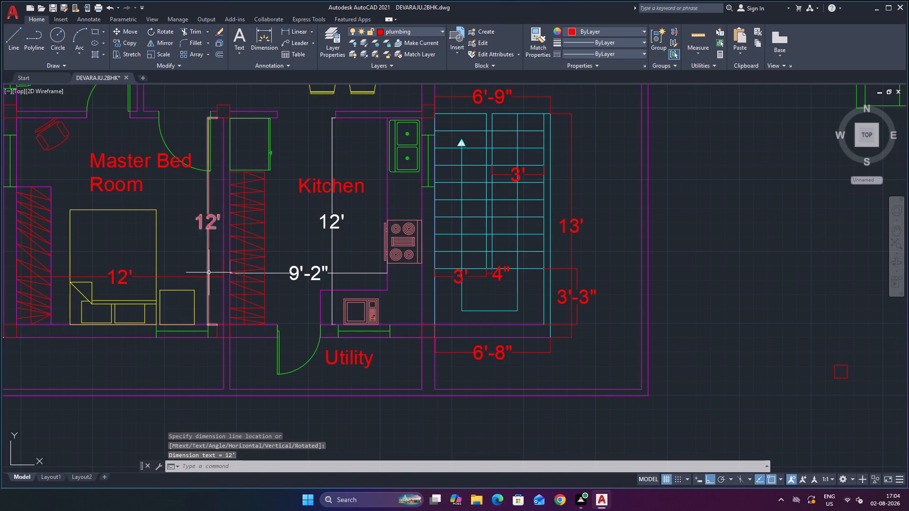
pyautogui.press('Escape')
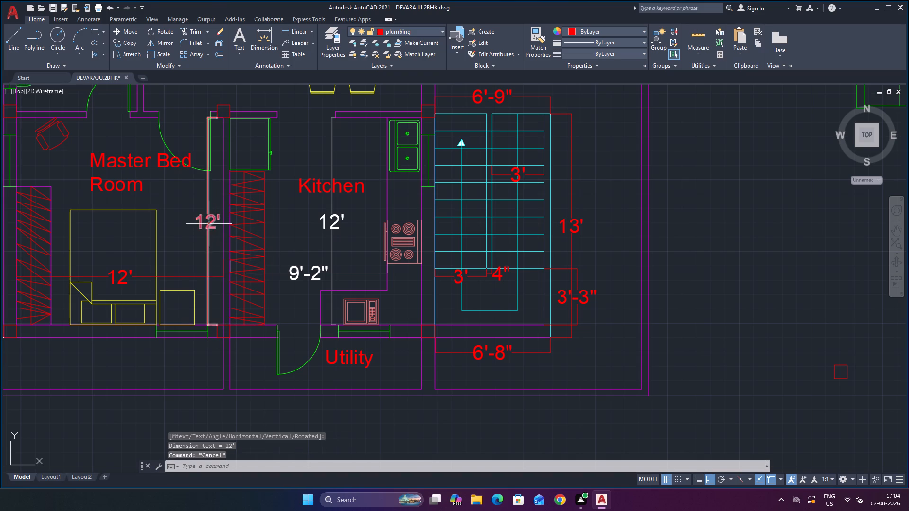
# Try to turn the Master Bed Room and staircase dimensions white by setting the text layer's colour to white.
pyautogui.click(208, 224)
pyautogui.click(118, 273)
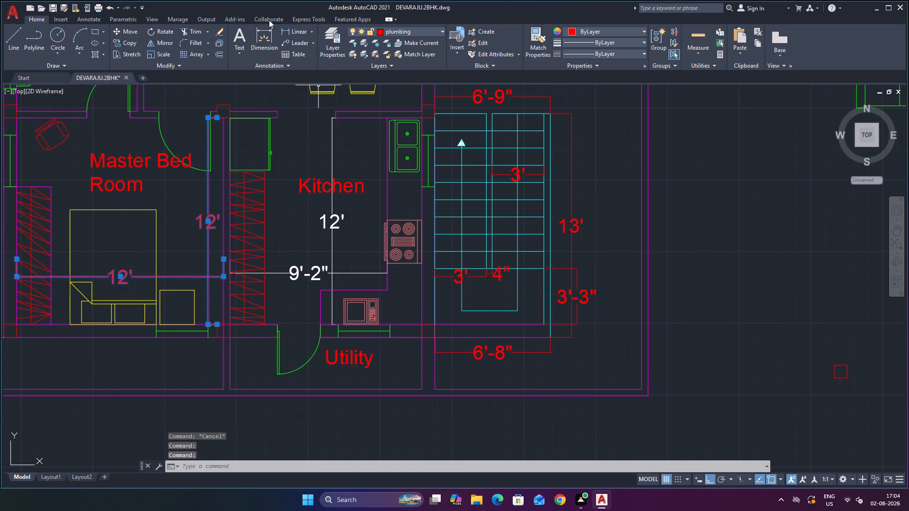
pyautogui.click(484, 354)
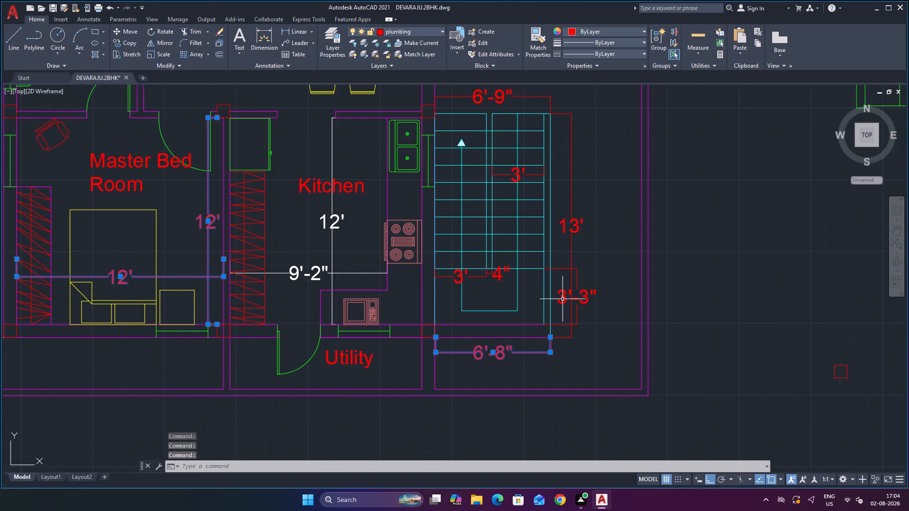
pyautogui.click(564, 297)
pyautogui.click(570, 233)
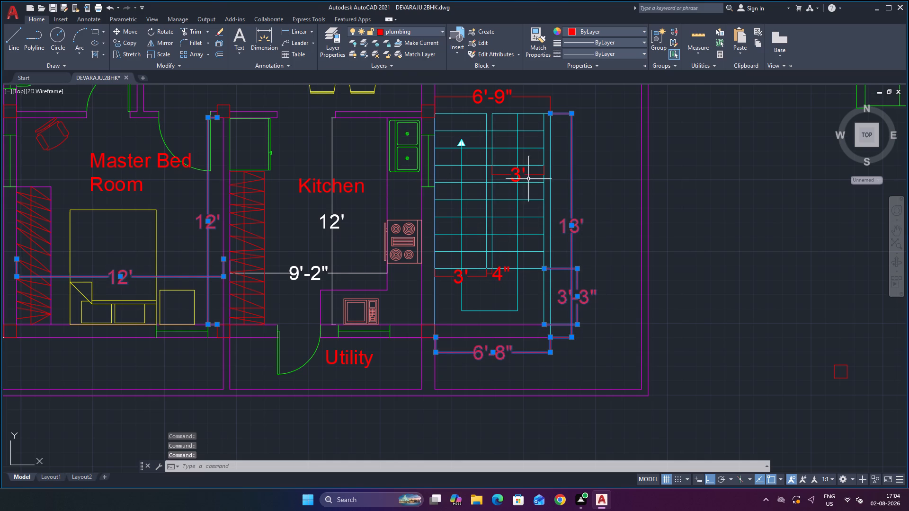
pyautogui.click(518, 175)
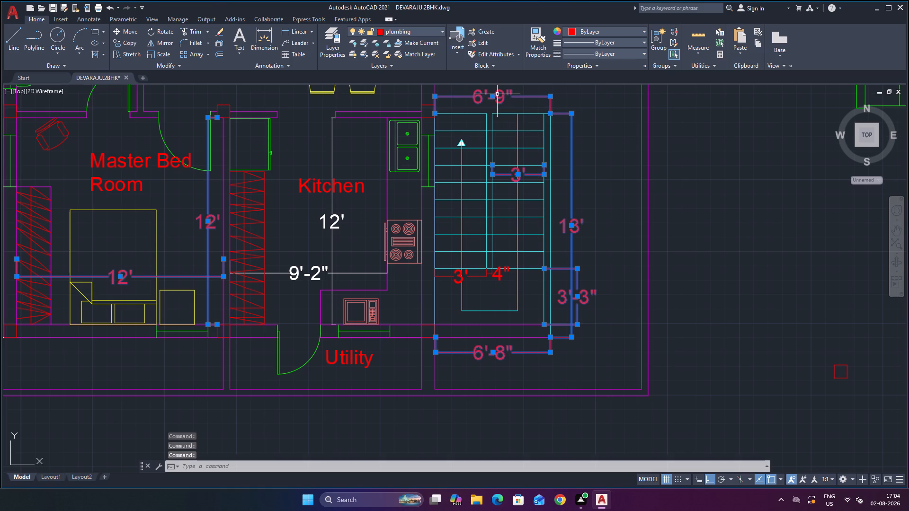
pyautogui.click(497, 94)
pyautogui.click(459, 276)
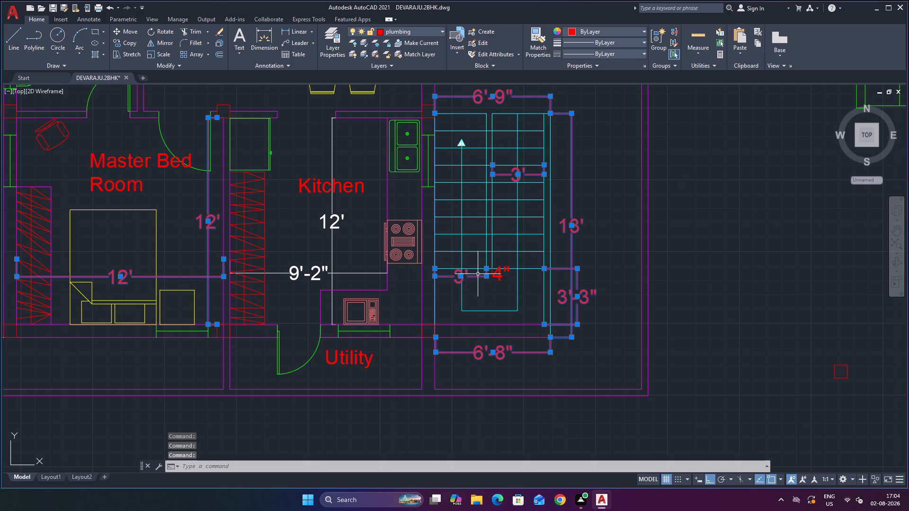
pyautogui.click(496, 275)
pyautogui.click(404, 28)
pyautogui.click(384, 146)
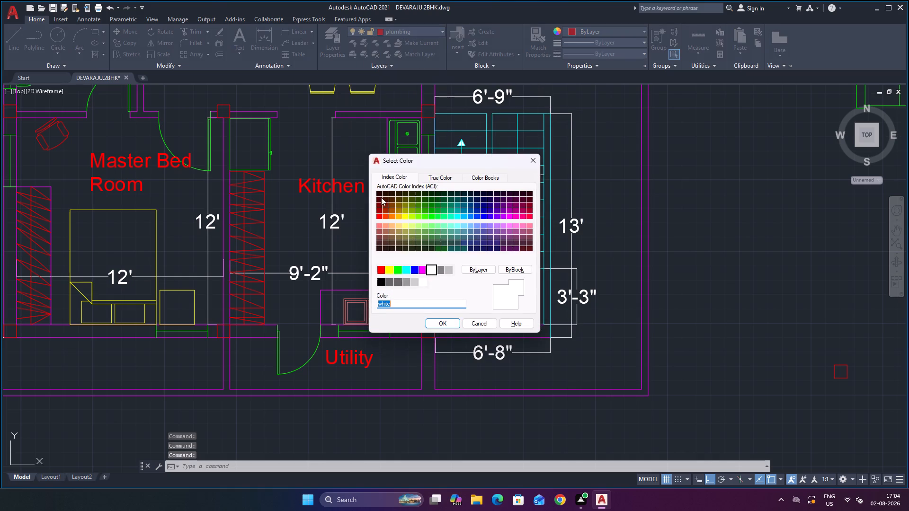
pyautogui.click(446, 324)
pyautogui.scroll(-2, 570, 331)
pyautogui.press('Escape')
# Set the Standard dimension style's text height to 8 and make that style current.
pyautogui.scroll(1, 645, 286)
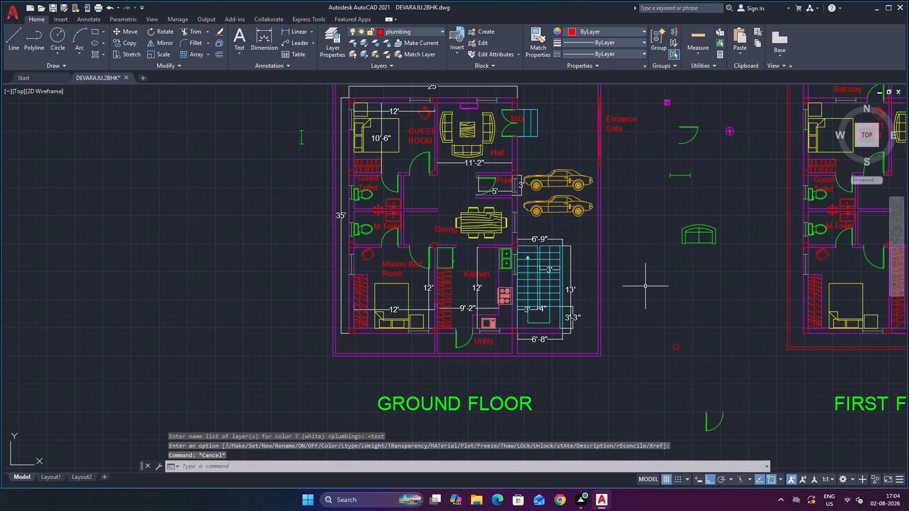
pyautogui.scroll(1, 584, 313)
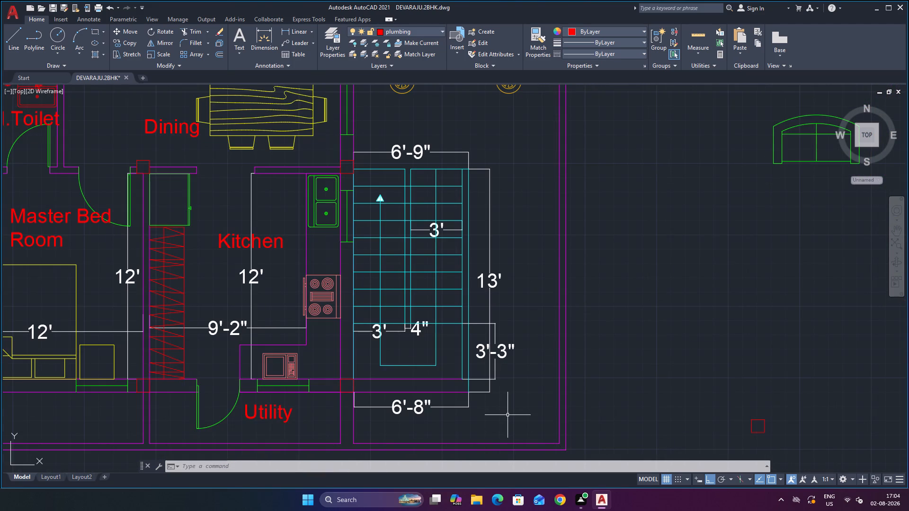
pyautogui.scroll(1, 456, 343)
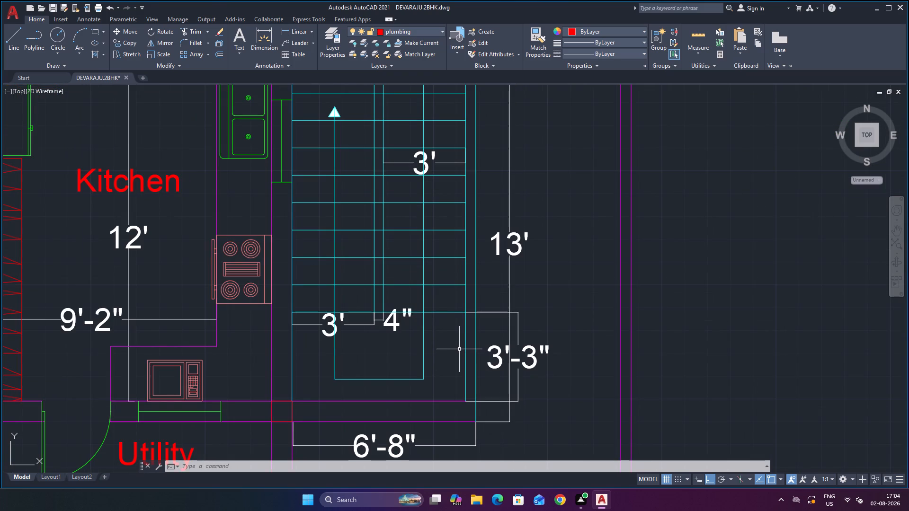
pyautogui.scroll(-1, 576, 308)
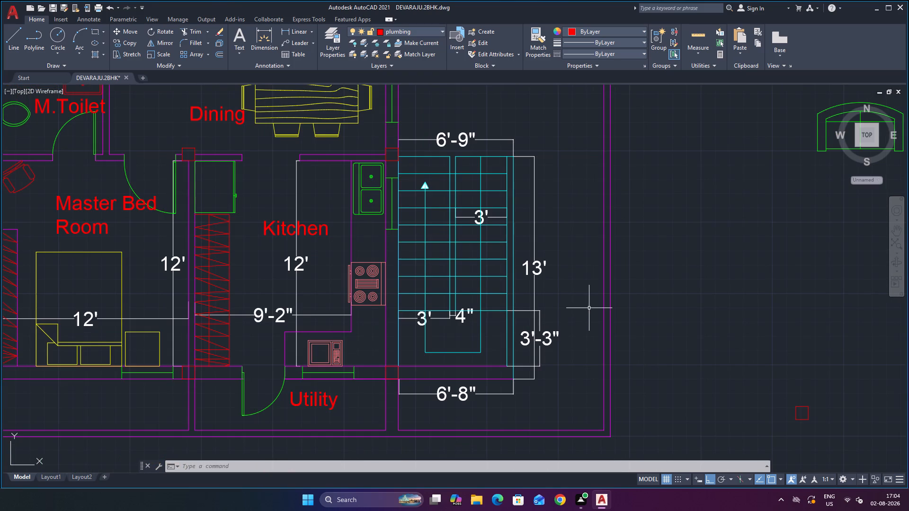
pyautogui.press('d')
pyautogui.press('Return')
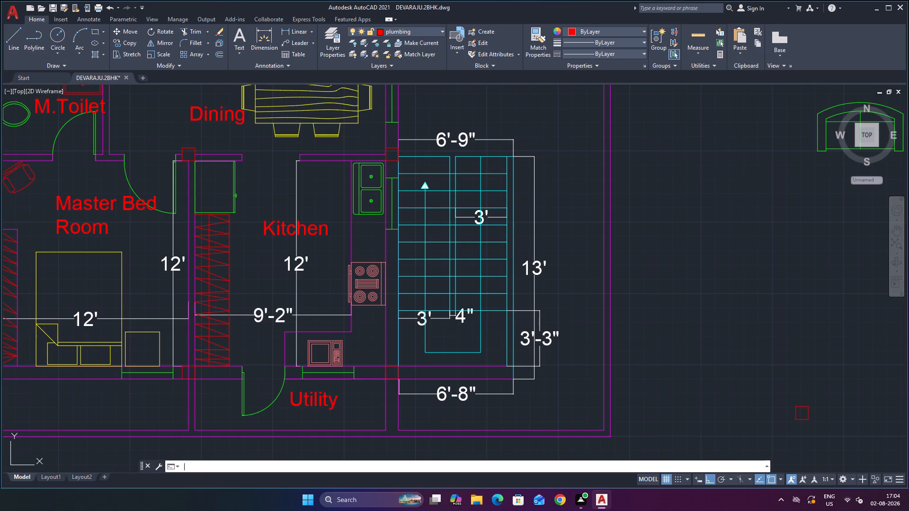
pyautogui.click(563, 224)
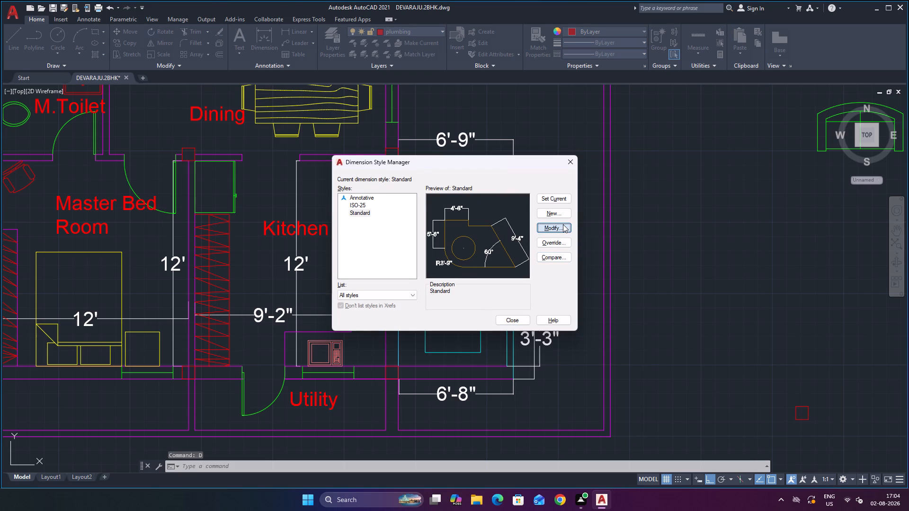
pyautogui.click(312, 248)
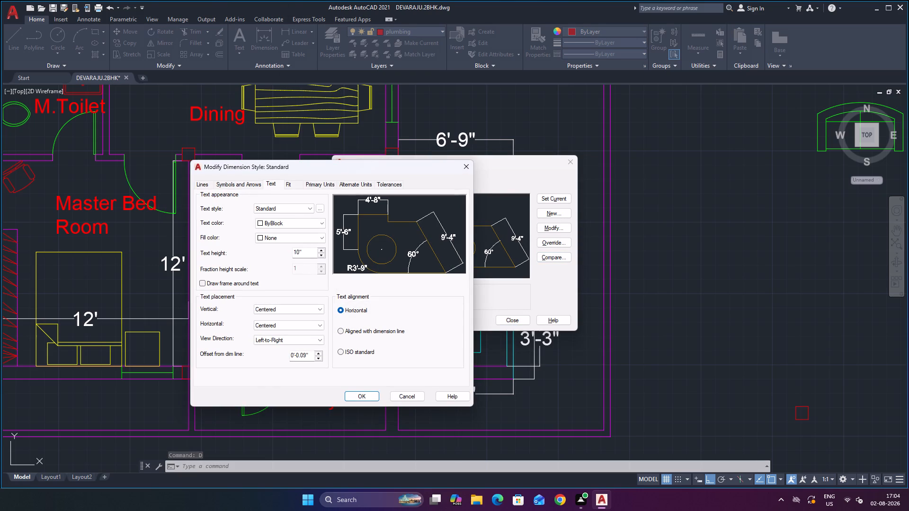
pyautogui.click(313, 254)
pyautogui.press('BackSpace')
pyautogui.press('BackSpace')
pyautogui.press('BackSpace')
pyautogui.press('BackSpace')
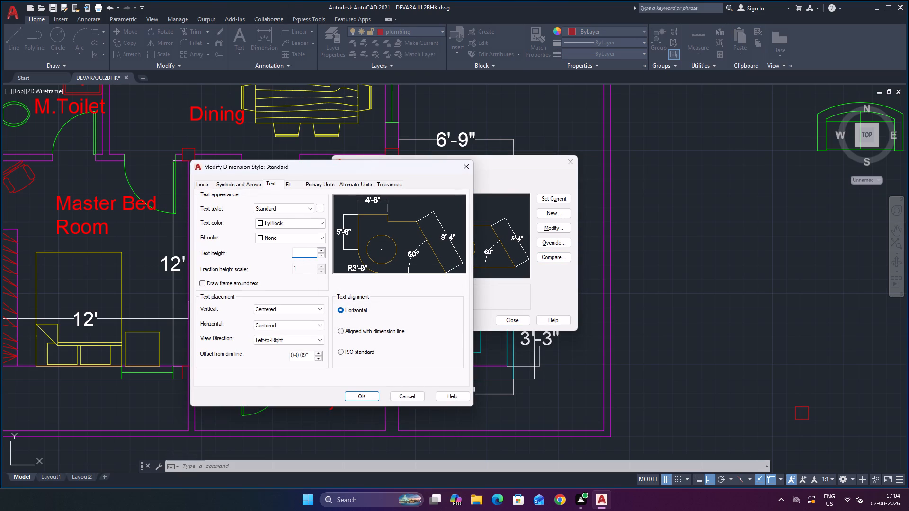
pyautogui.press('8')
pyautogui.press('Return')
pyautogui.click(371, 394)
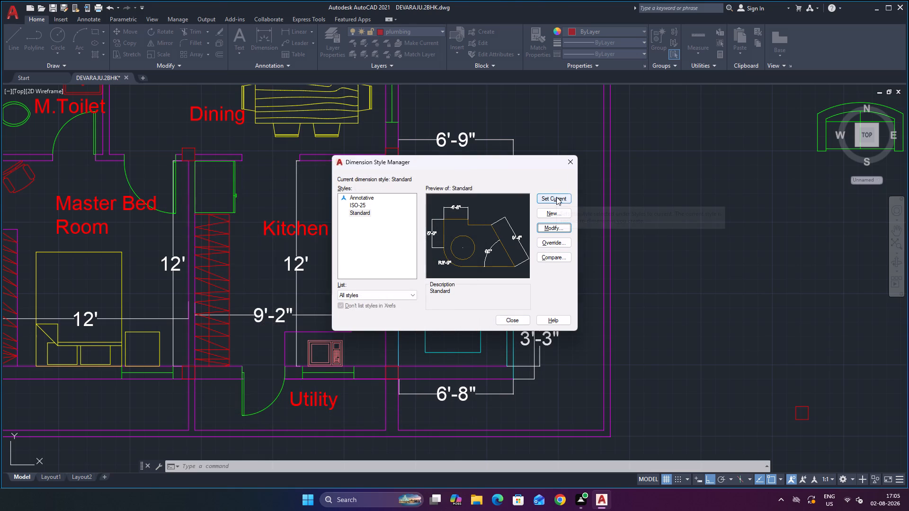
pyautogui.click(556, 197)
pyautogui.click(508, 319)
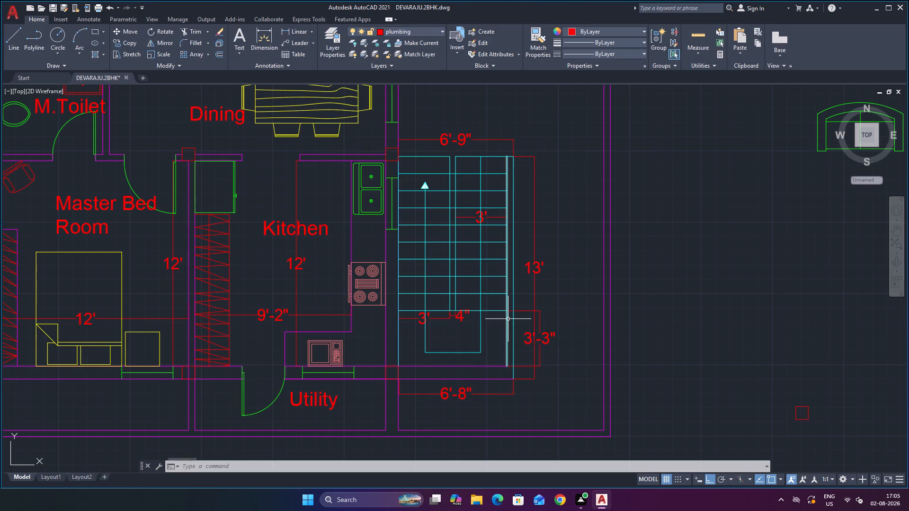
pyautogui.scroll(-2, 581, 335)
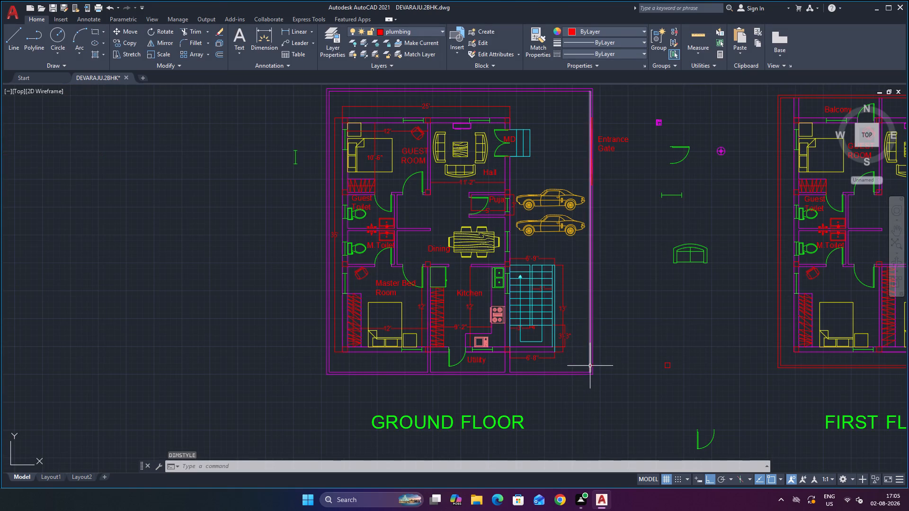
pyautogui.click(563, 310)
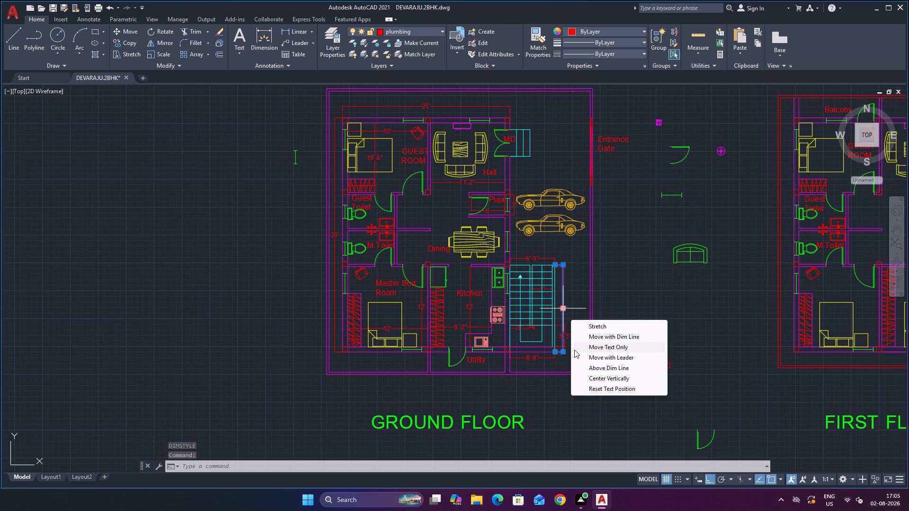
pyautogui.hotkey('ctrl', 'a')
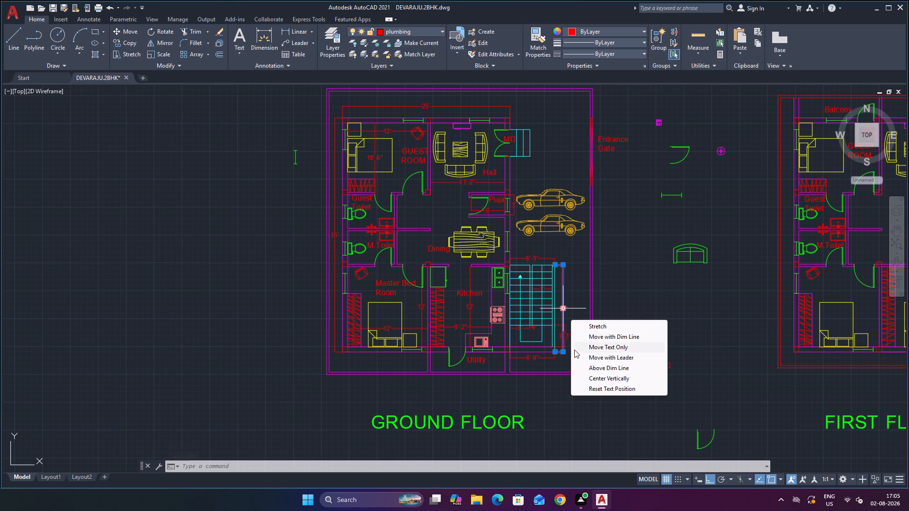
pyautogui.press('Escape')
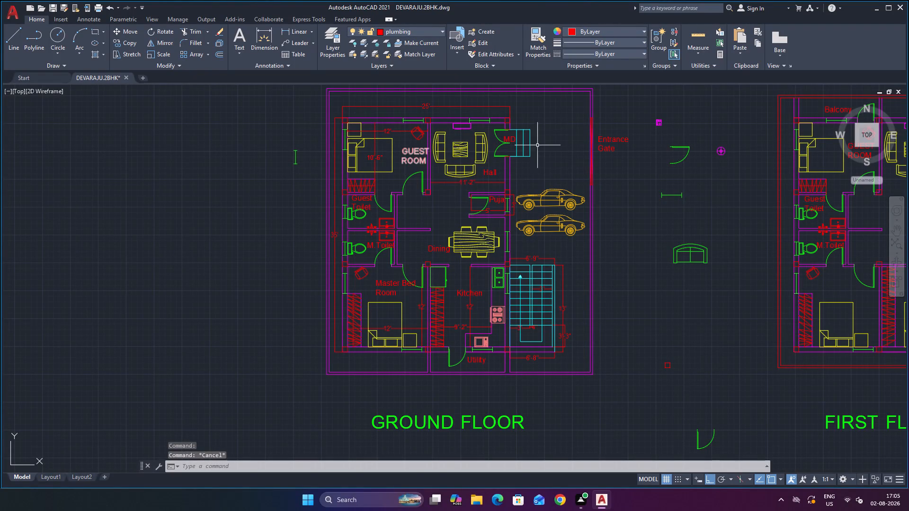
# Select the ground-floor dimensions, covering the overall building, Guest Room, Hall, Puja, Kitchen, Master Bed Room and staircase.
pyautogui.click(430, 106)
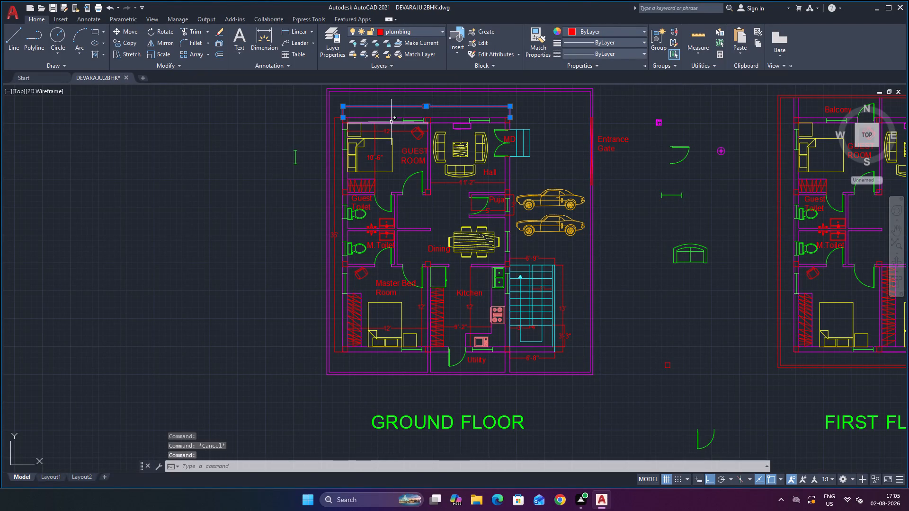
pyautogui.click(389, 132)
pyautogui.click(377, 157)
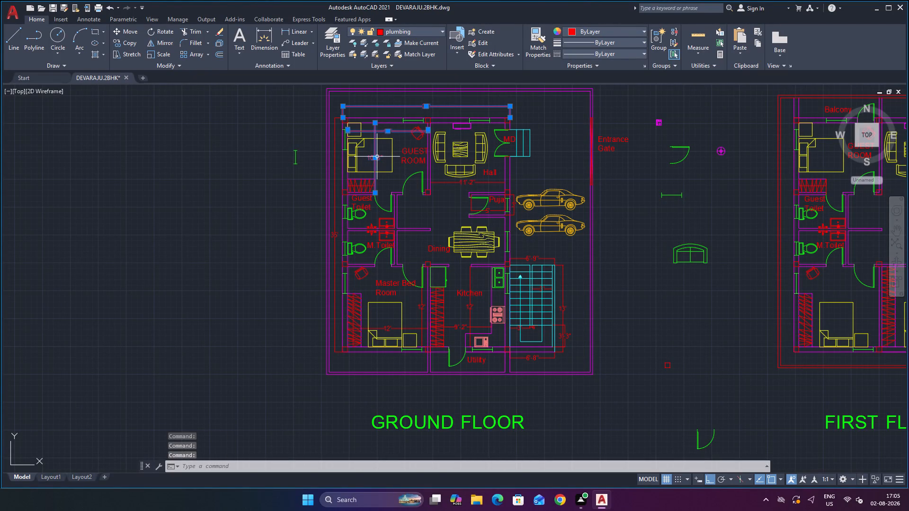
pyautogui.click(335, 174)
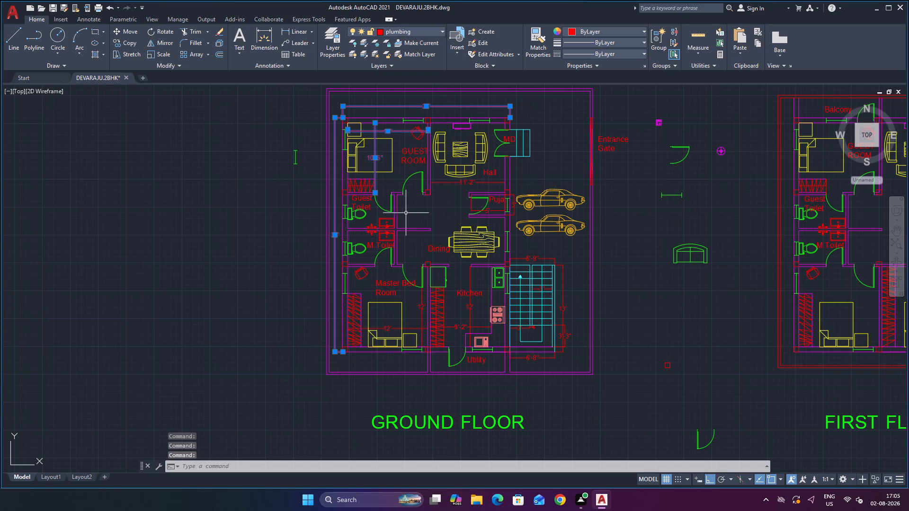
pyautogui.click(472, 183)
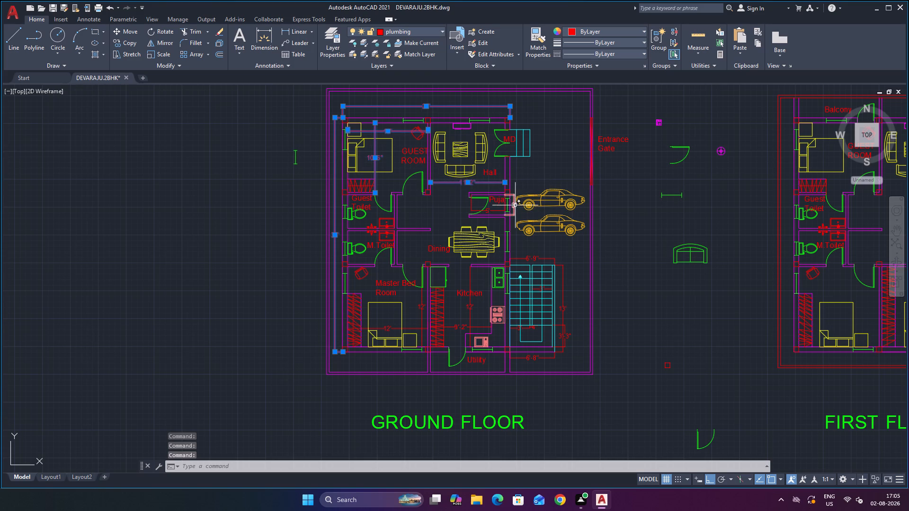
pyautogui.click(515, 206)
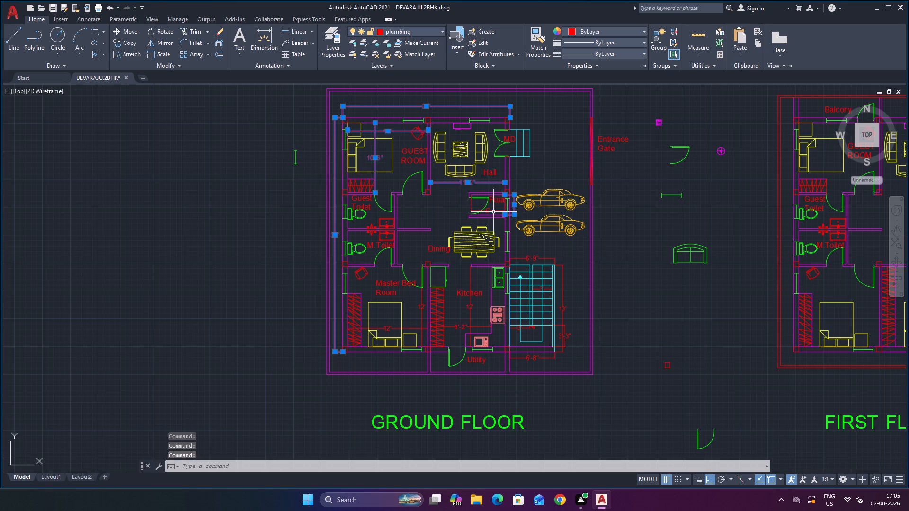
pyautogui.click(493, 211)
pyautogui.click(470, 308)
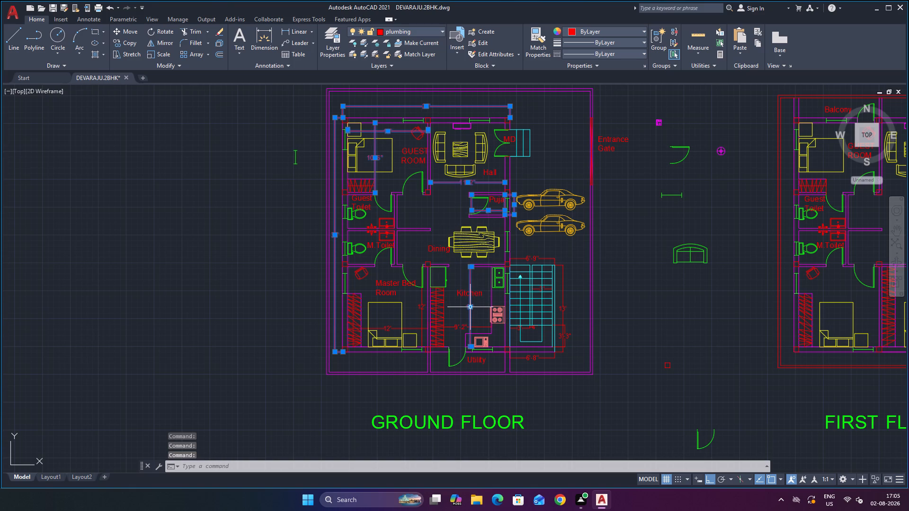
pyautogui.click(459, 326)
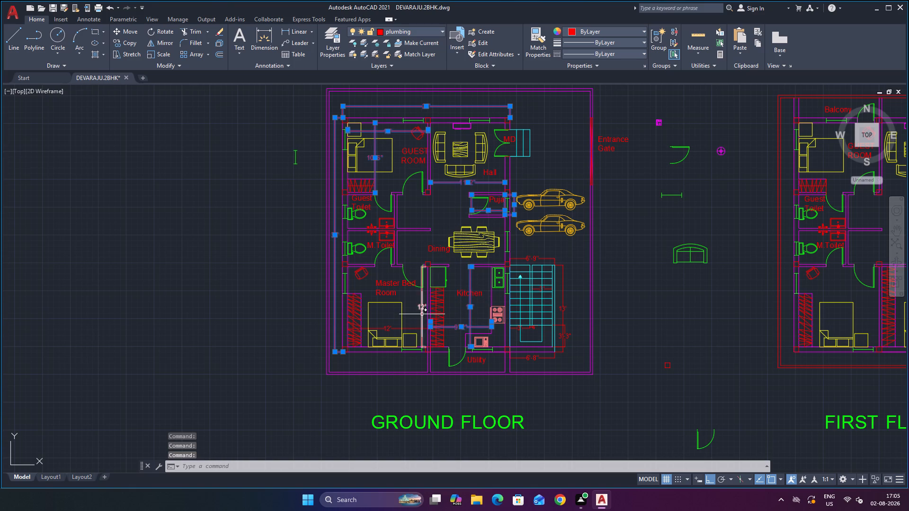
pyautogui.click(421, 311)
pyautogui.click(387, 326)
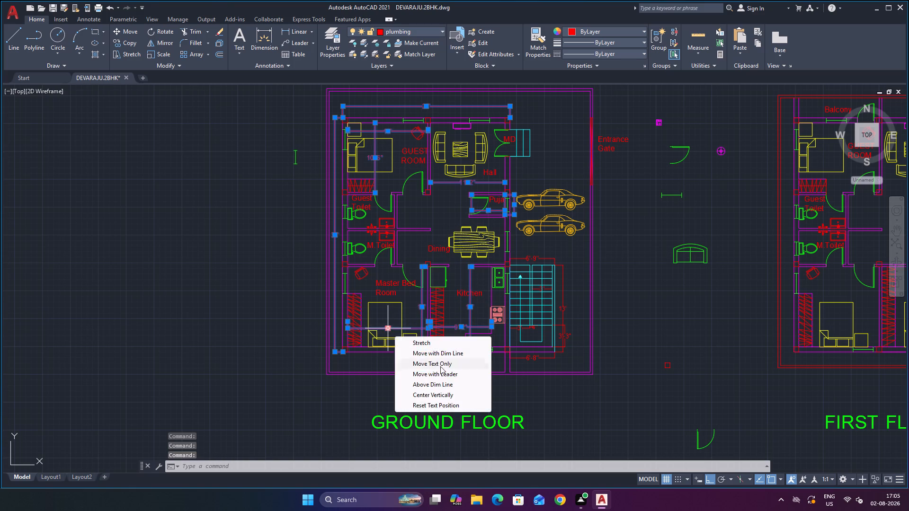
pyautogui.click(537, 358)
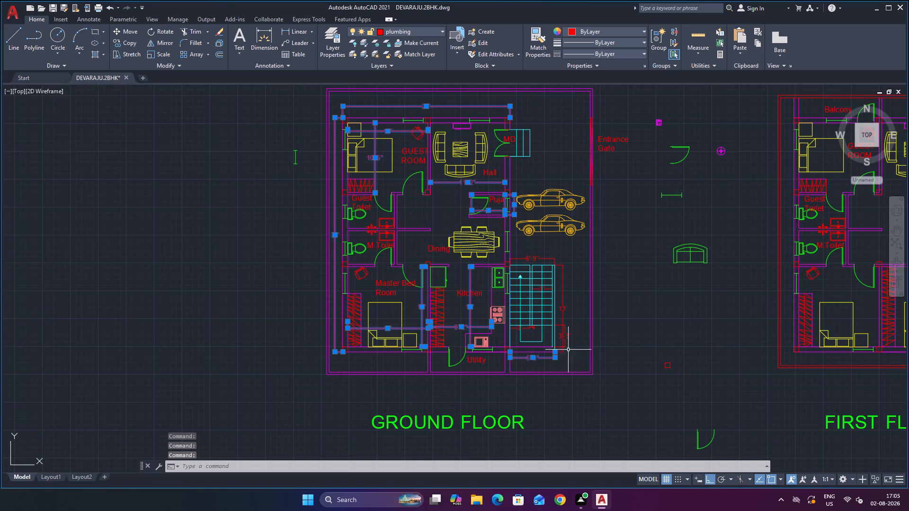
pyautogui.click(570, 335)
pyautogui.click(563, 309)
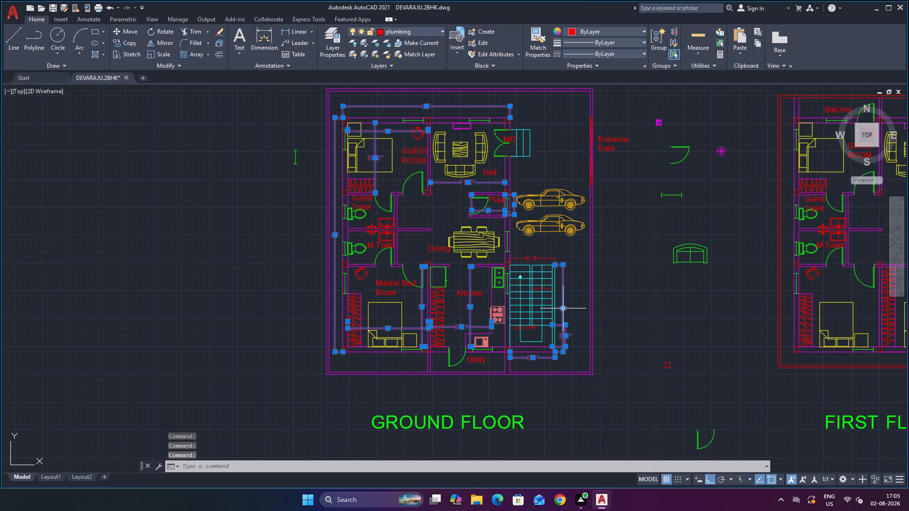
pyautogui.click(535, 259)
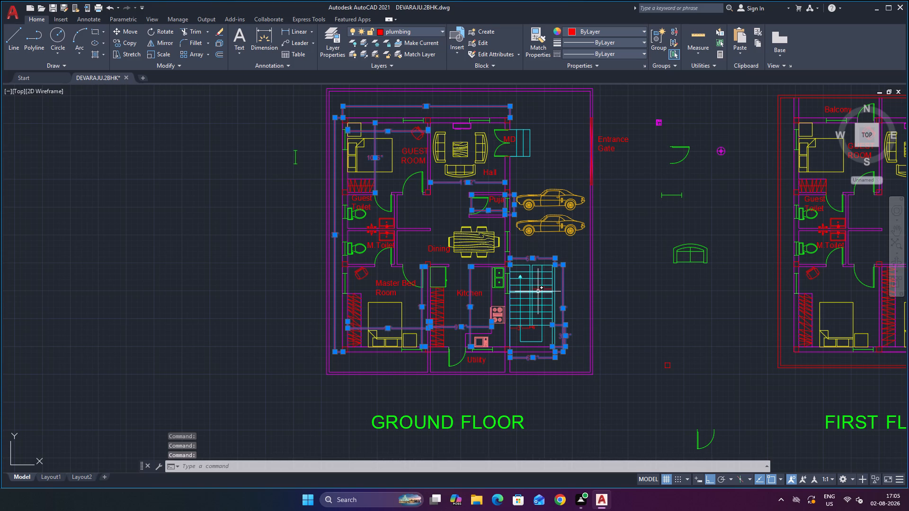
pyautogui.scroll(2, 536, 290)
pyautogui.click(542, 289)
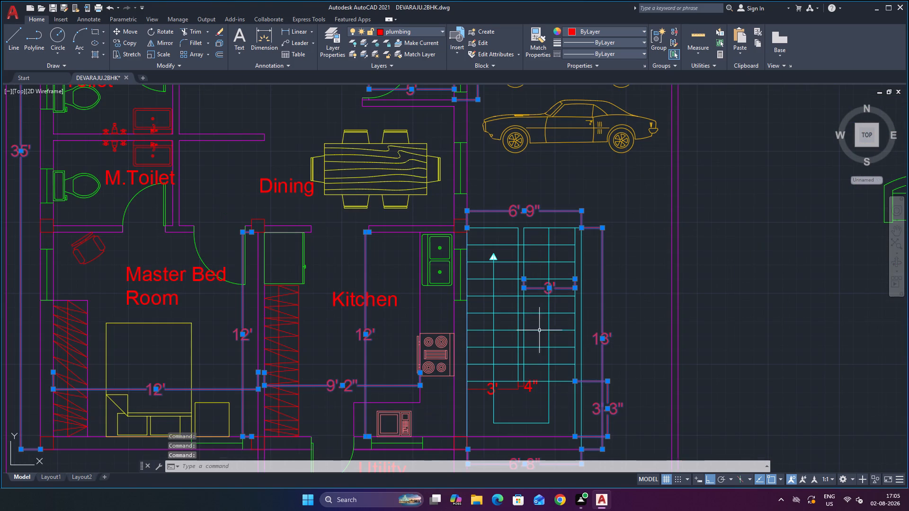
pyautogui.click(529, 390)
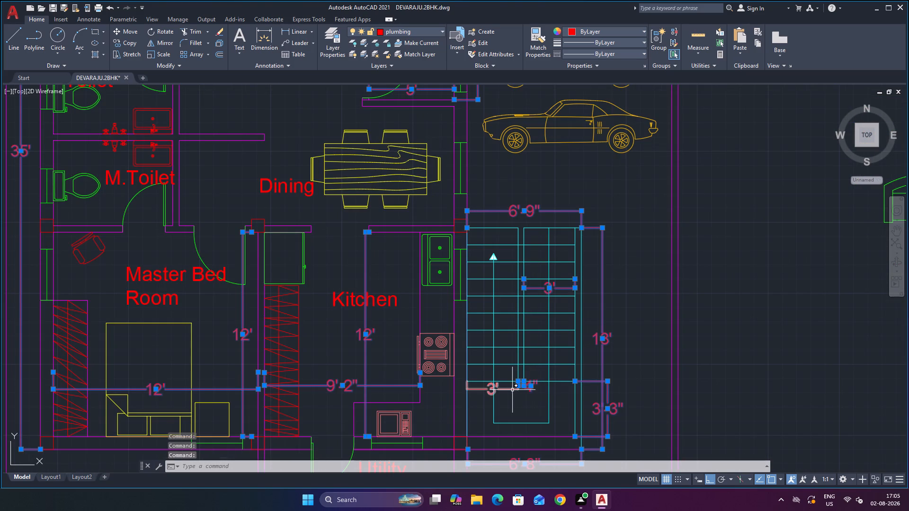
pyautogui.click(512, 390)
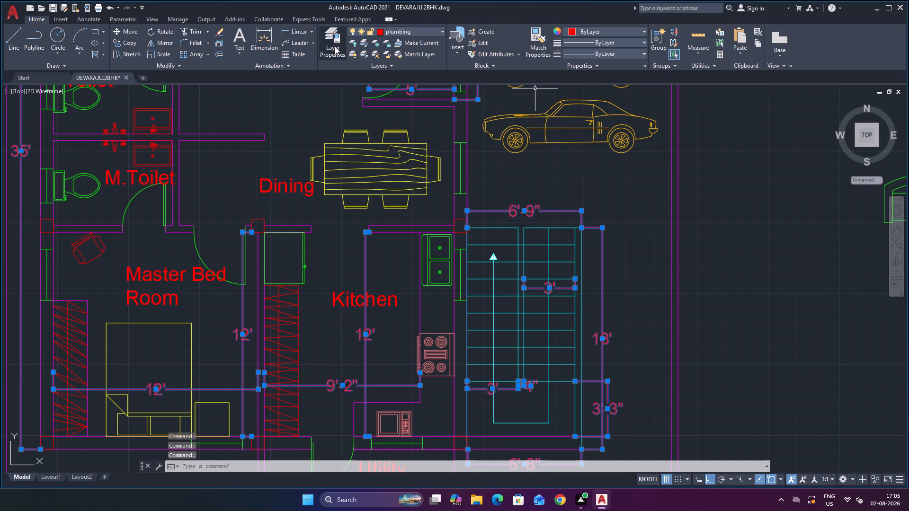
# Create a new layer named measurements and set its colour to white.
pyautogui.click(335, 46)
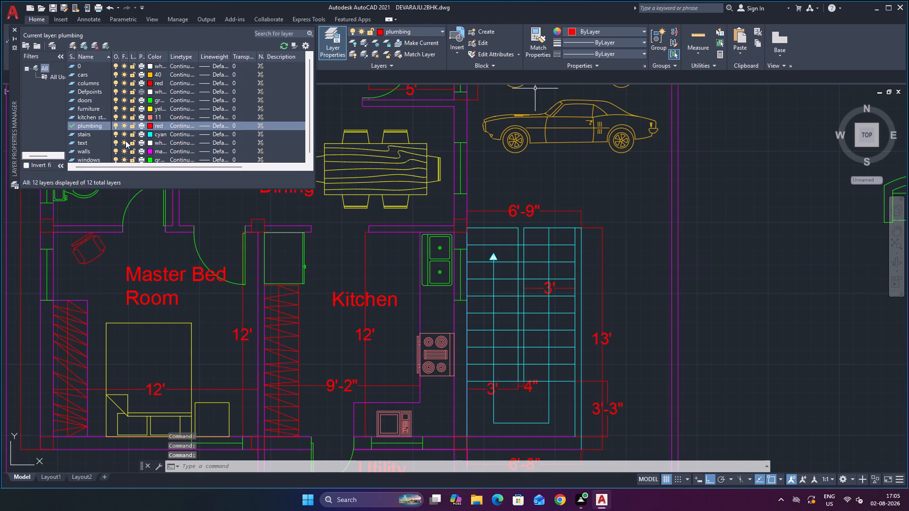
pyautogui.click(75, 46)
pyautogui.press('BackSpace')
pyautogui.press('BackSpace')
pyautogui.press('BackSpace')
pyautogui.press('BackSpace')
pyautogui.press('BackSpace')
pyautogui.press('BackSpace')
pyautogui.press('BackSpace')
pyautogui.press('BackSpace')
pyautogui.press('BackSpace')
pyautogui.press('BackSpace')
pyautogui.press('BackSpace')
pyautogui.press('BackSpace')
pyautogui.press('BackSpace')
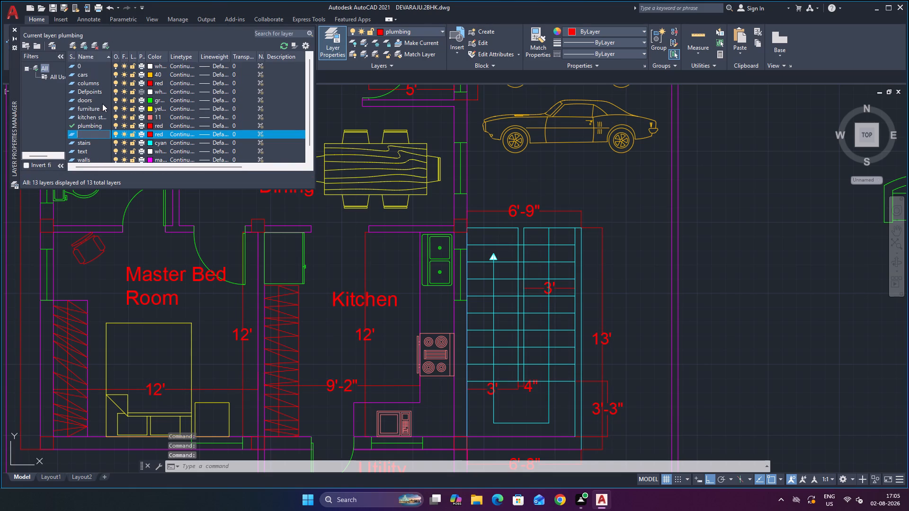
pyautogui.write('meas')
pyautogui.write('ur')
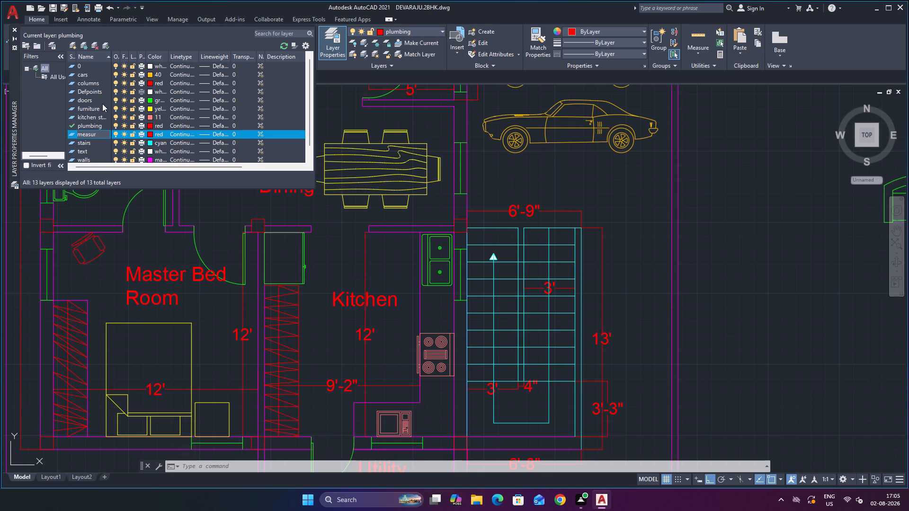
pyautogui.write('ements')
pyautogui.press('s')
pyautogui.click(151, 135)
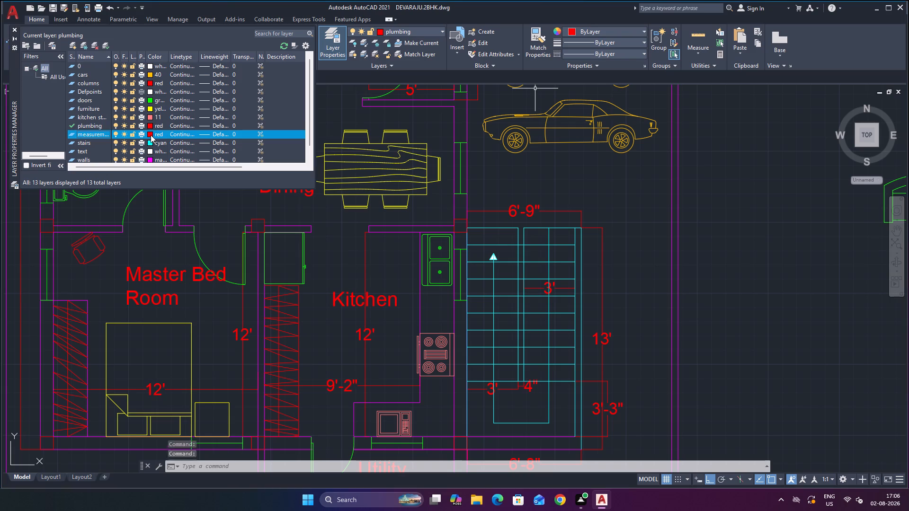
pyautogui.click(430, 271)
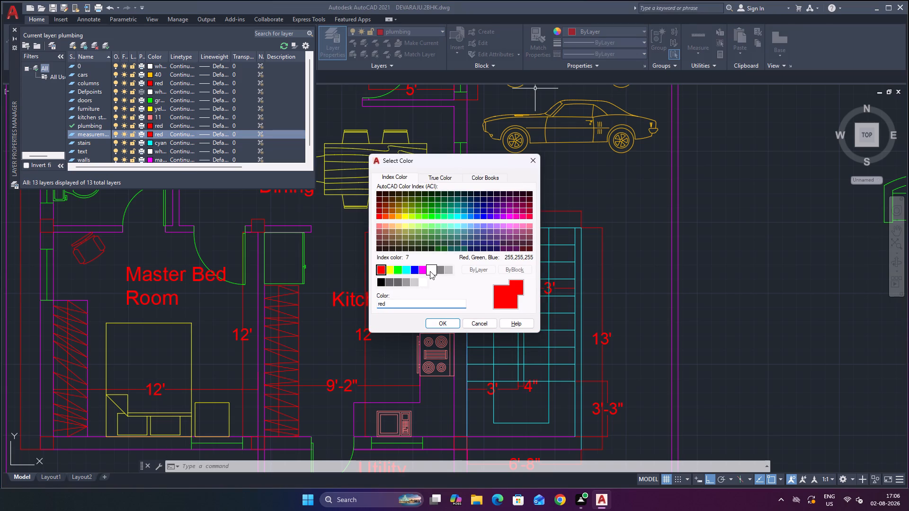
pyautogui.click(443, 323)
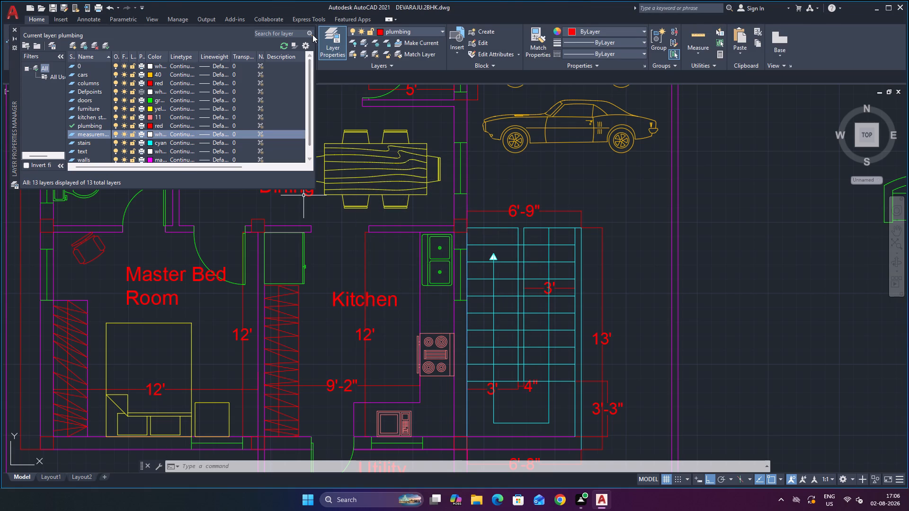
pyautogui.click(15, 27)
# Put the ground-floor overall-width, staircase, Kitchen, Master Bed Room, Guest Room, Hall and Puja dimensions on the white measurementss layer.
pyautogui.scroll(-2, 369, 282)
pyautogui.scroll(1, 473, 341)
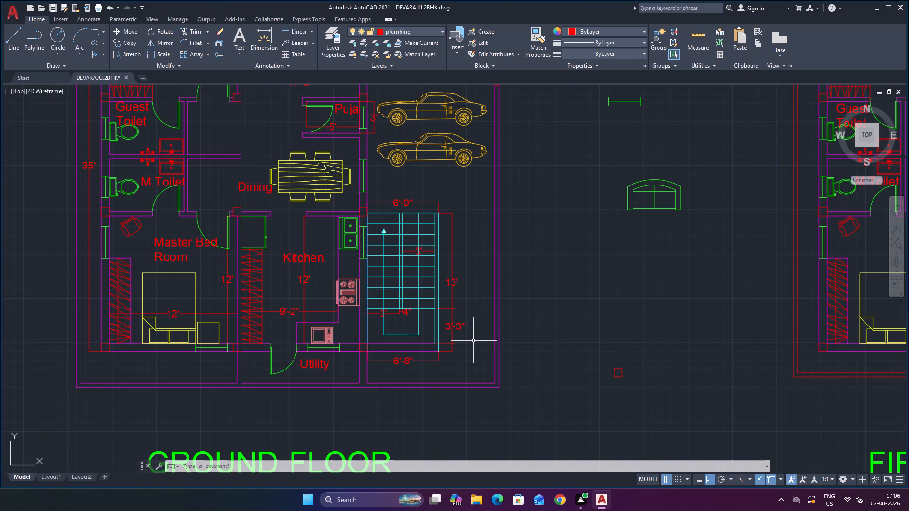
pyautogui.scroll(-1, 478, 337)
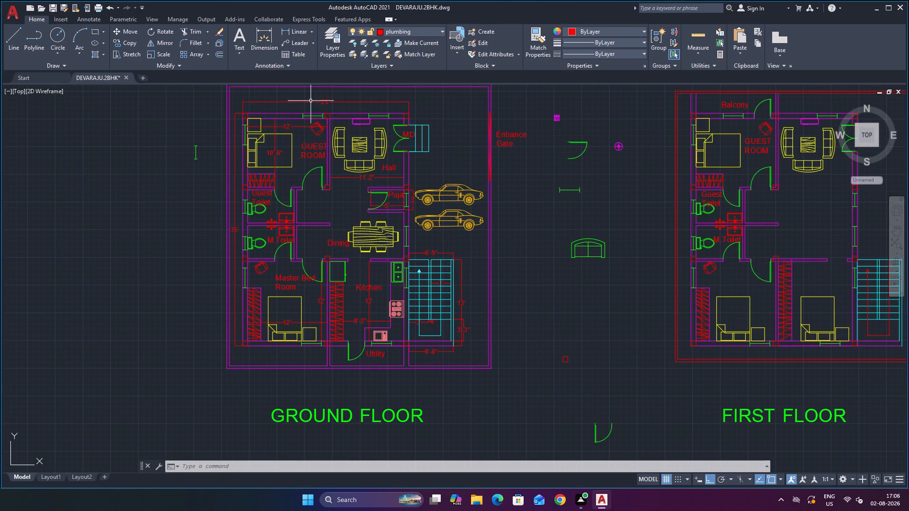
pyautogui.click(311, 102)
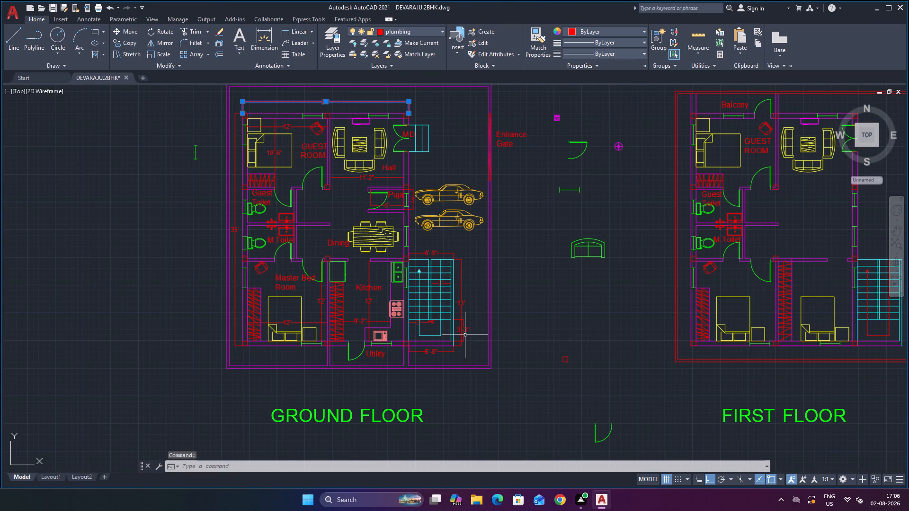
pyautogui.click(464, 332)
pyautogui.click(463, 308)
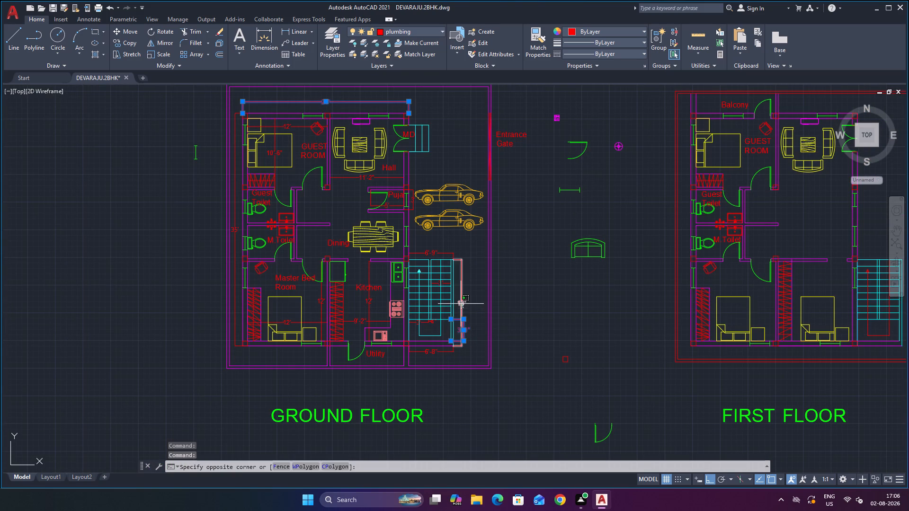
pyautogui.click(461, 304)
pyautogui.scroll(2, 427, 322)
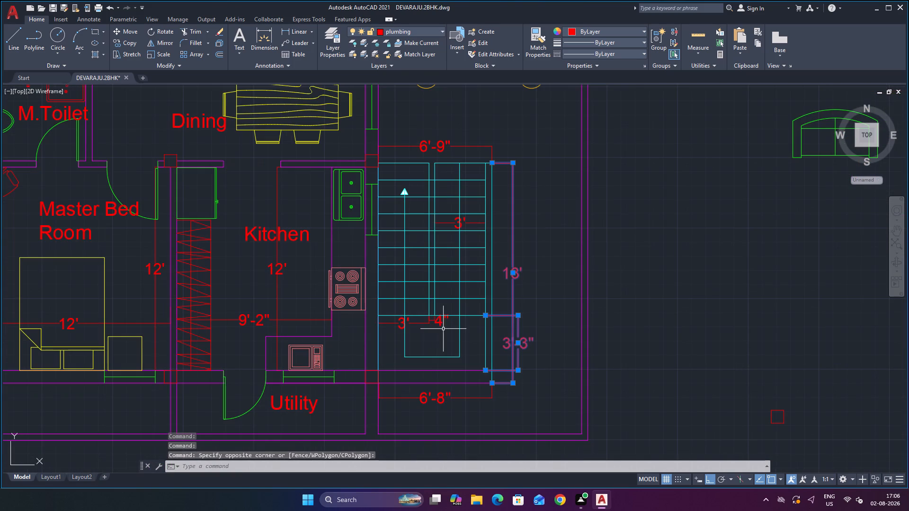
pyautogui.click(442, 325)
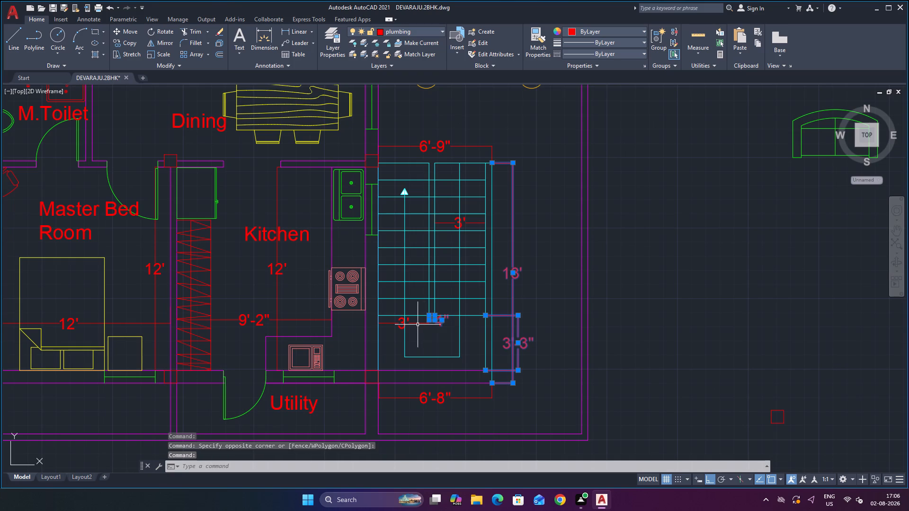
pyautogui.click(419, 324)
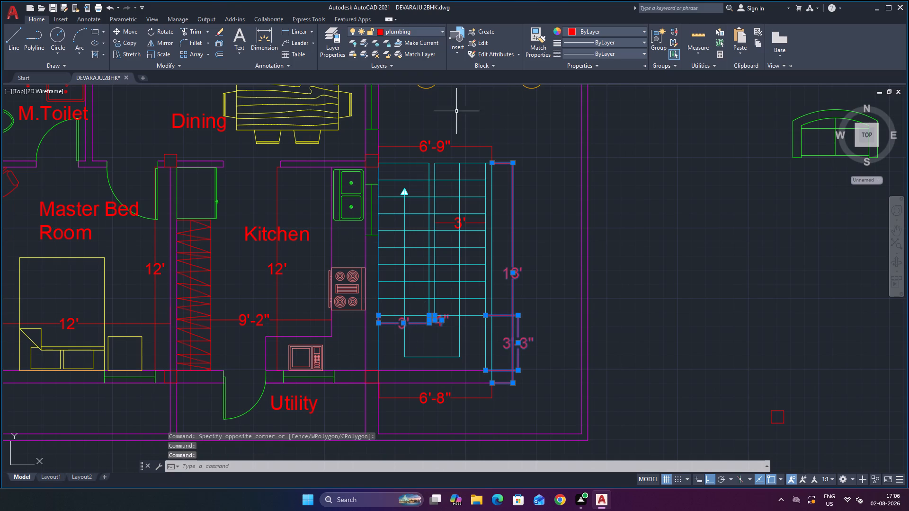
pyautogui.click(437, 145)
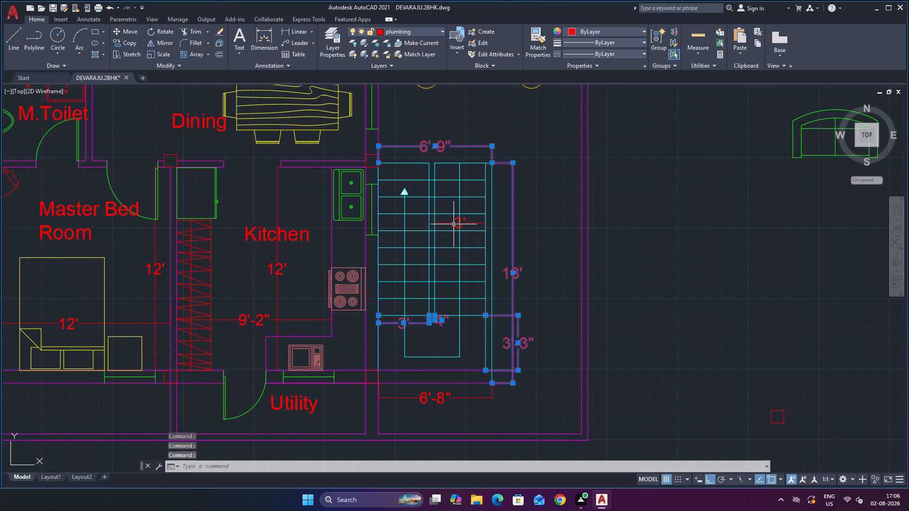
pyautogui.click(454, 223)
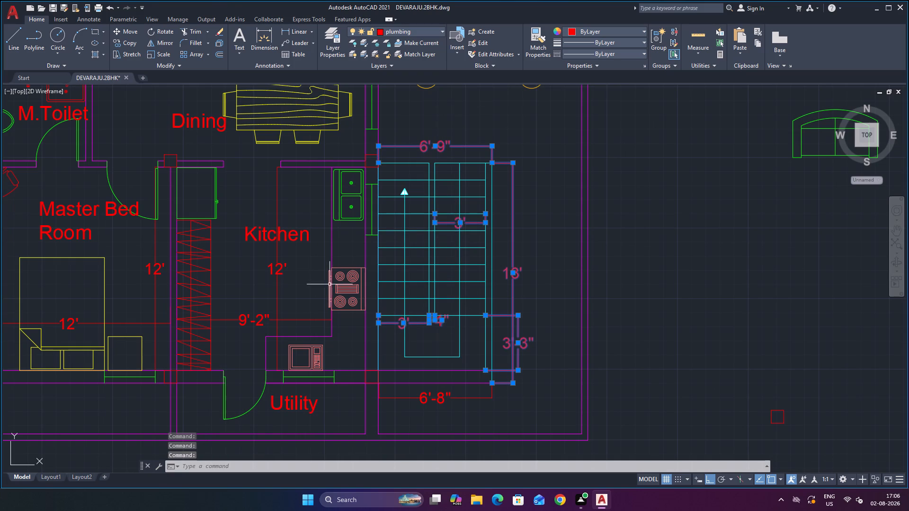
pyautogui.click(277, 272)
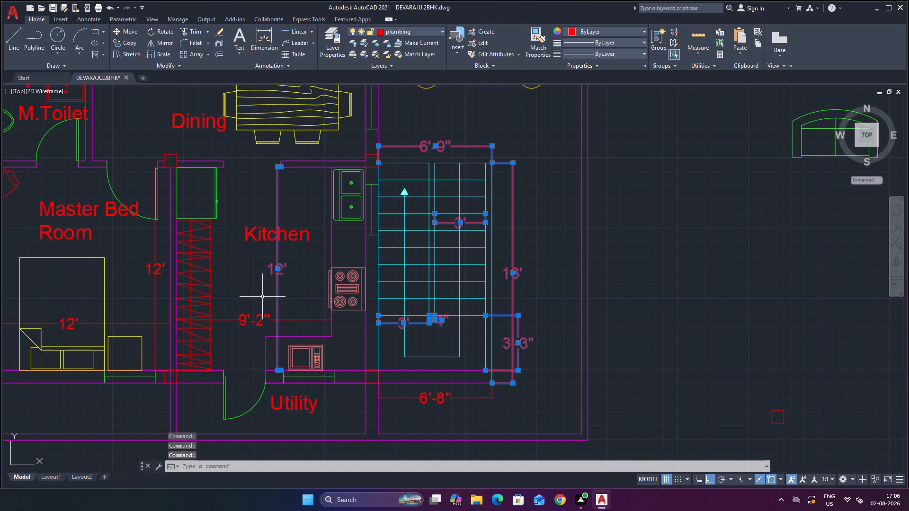
pyautogui.click(246, 317)
pyautogui.click(157, 264)
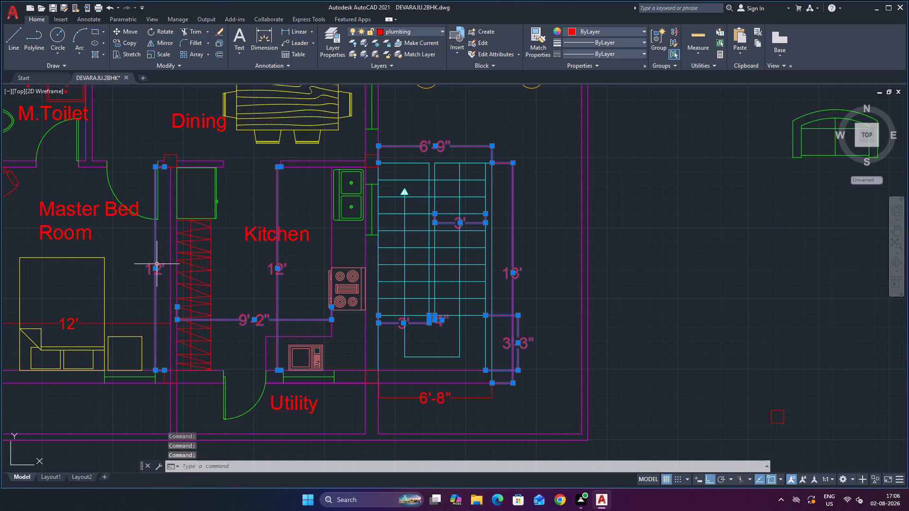
pyautogui.click(137, 323)
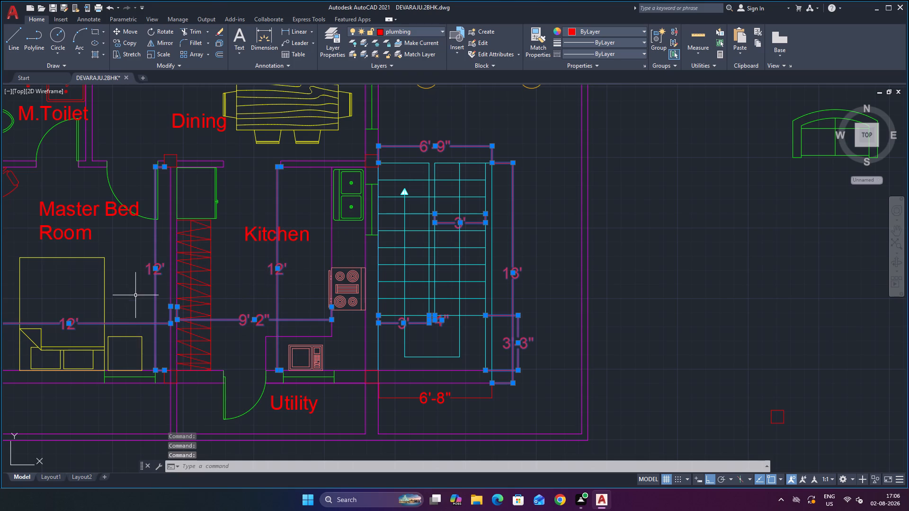
pyautogui.scroll(-2, 136, 293)
pyautogui.scroll(-1, 89, 206)
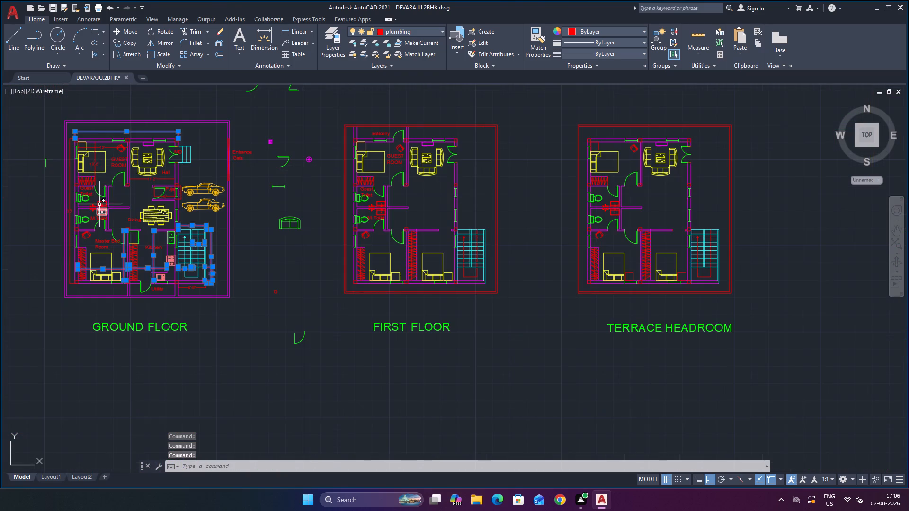
pyautogui.scroll(2, 104, 159)
pyautogui.click(80, 169)
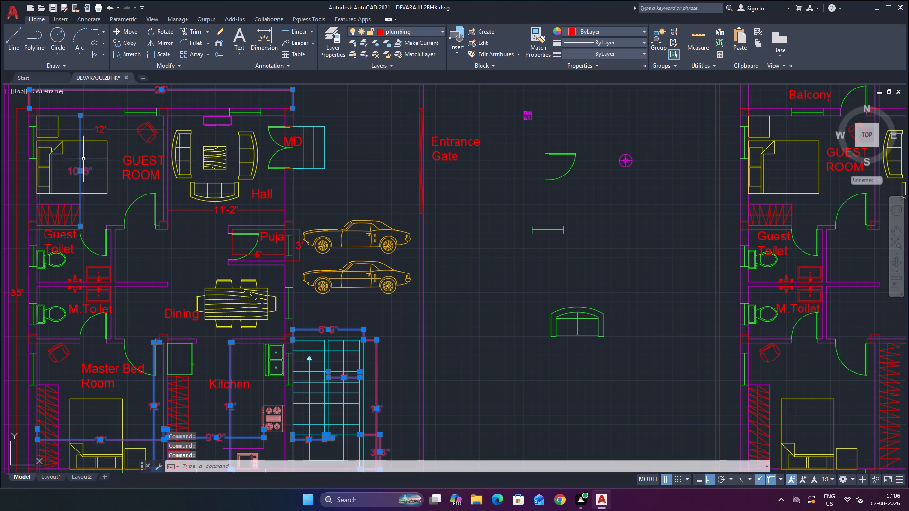
pyautogui.click(94, 129)
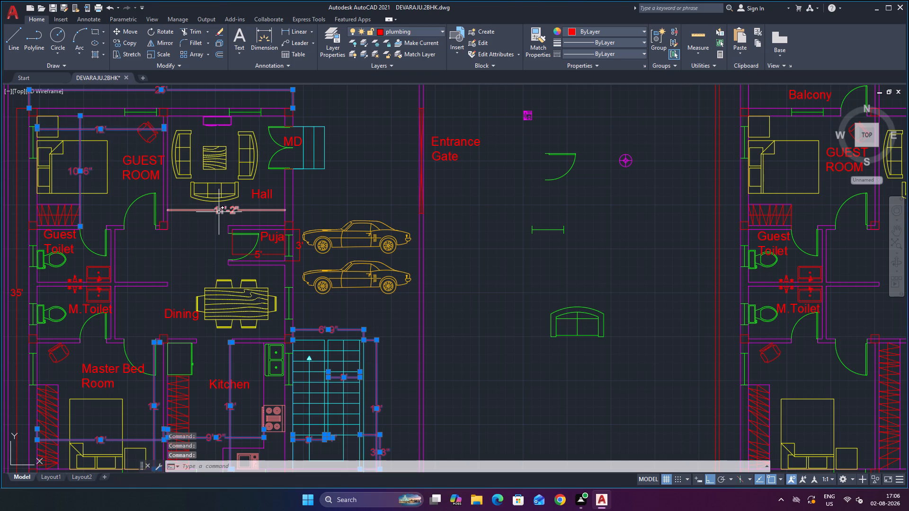
pyautogui.click(222, 209)
pyautogui.click(267, 198)
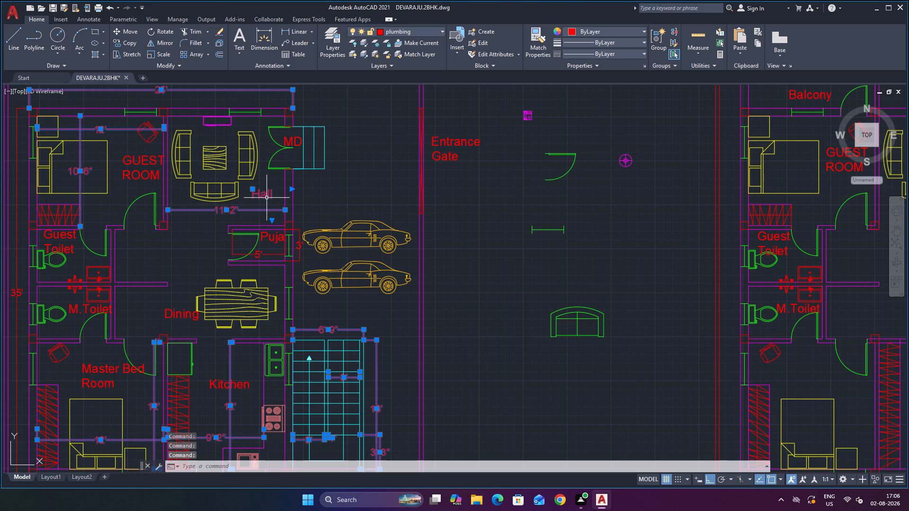
pyautogui.keyDown('ctrl'); pyautogui.click(267, 198); pyautogui.keyUp('ctrl')
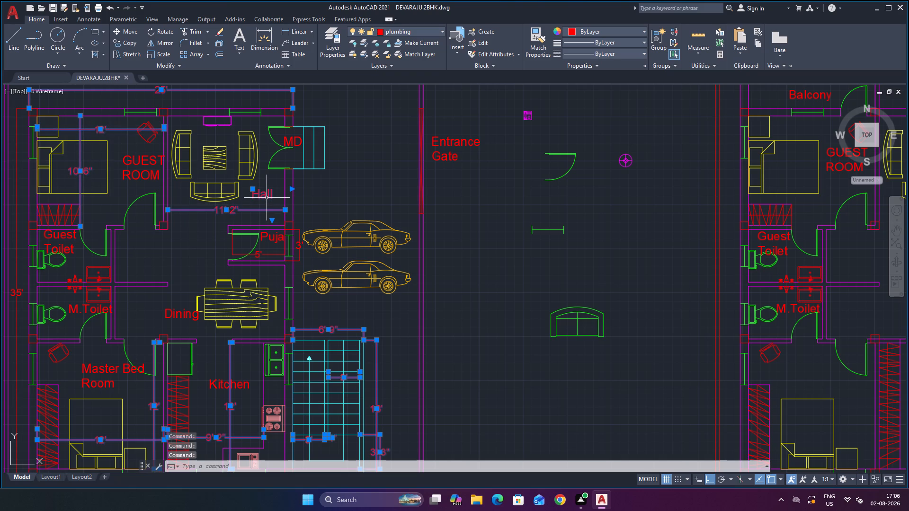
pyautogui.keyDown('shift'); pyautogui.click(267, 198); pyautogui.keyUp('shift')
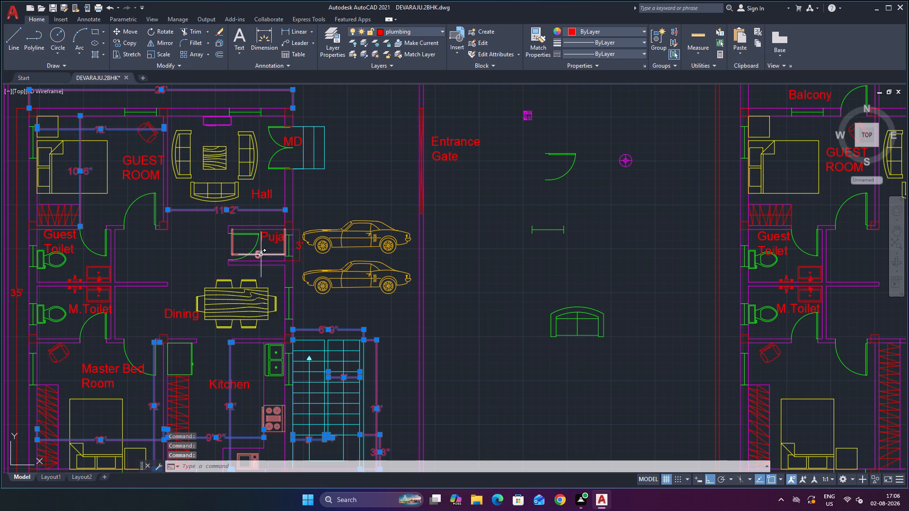
pyautogui.click(261, 254)
pyautogui.click(299, 245)
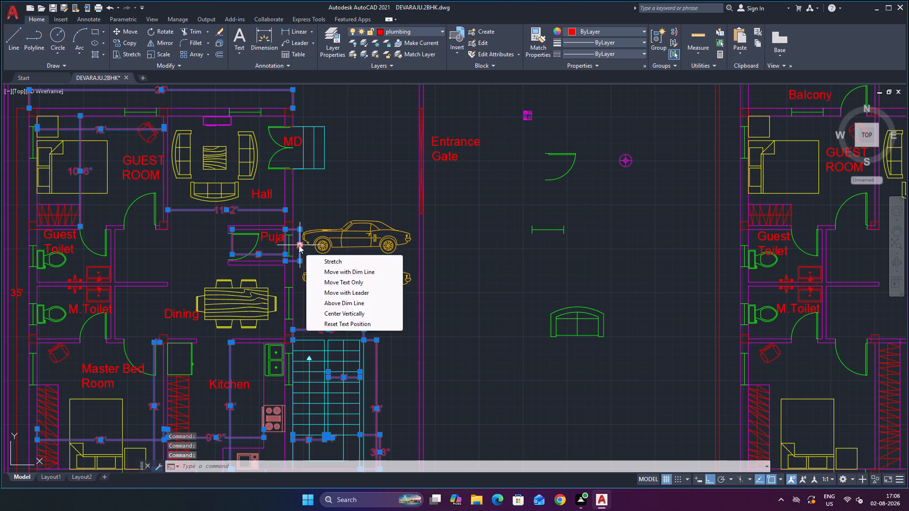
pyautogui.click(407, 27)
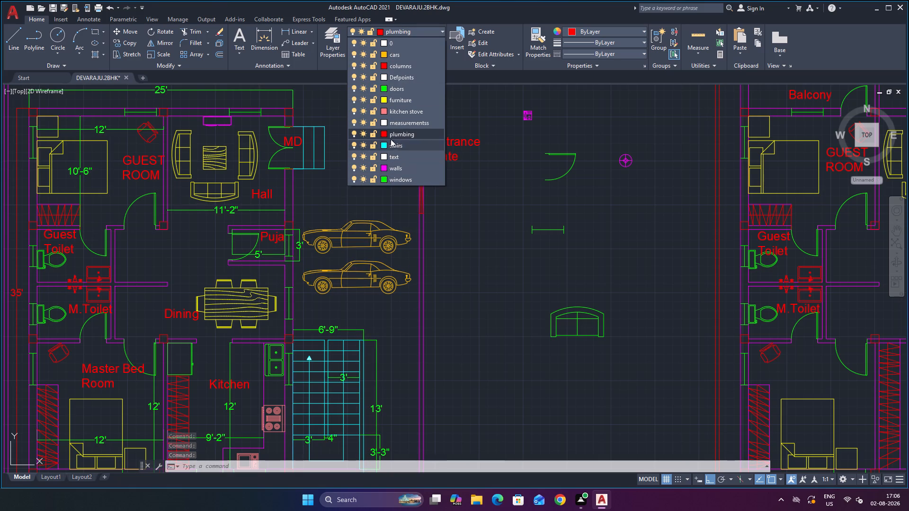
pyautogui.click(383, 123)
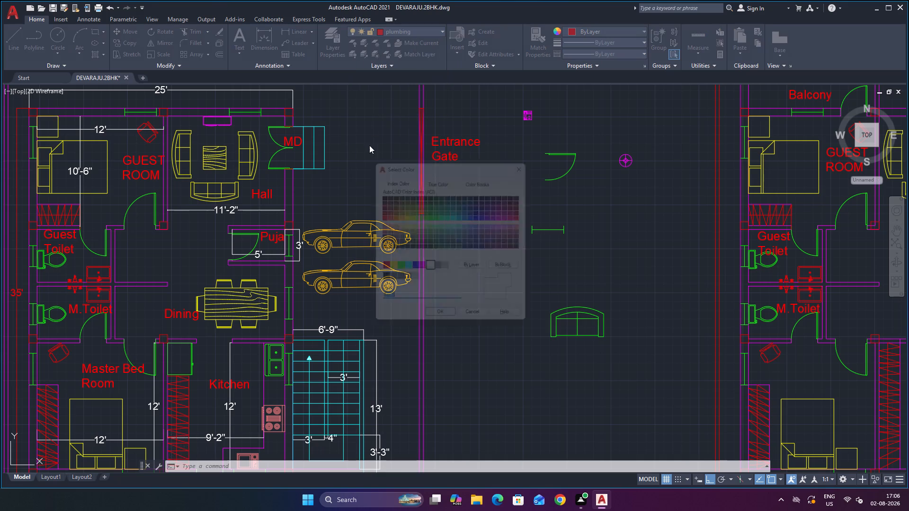
pyautogui.click(443, 323)
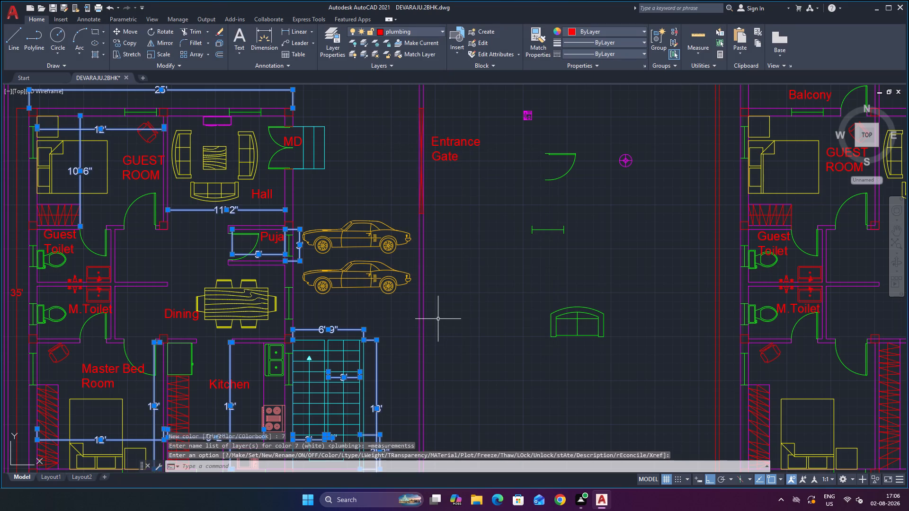
pyautogui.scroll(-1, 470, 268)
pyautogui.press('Escape')
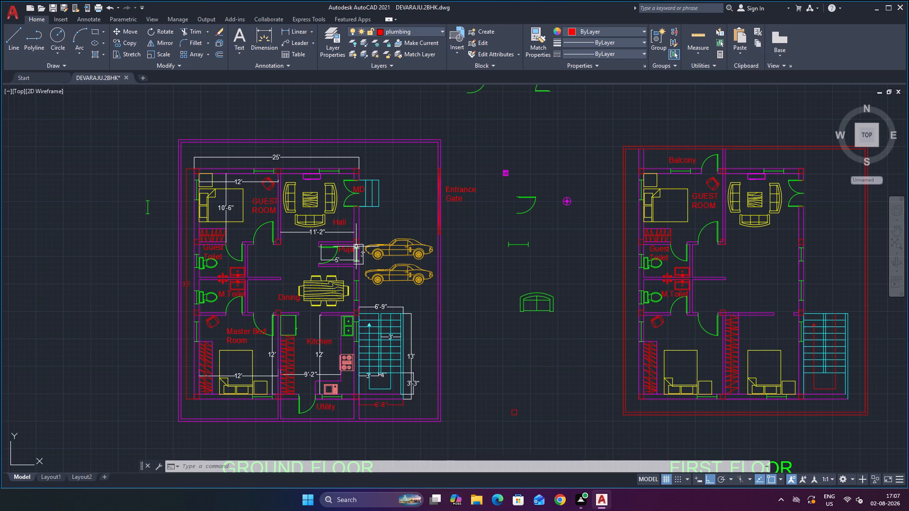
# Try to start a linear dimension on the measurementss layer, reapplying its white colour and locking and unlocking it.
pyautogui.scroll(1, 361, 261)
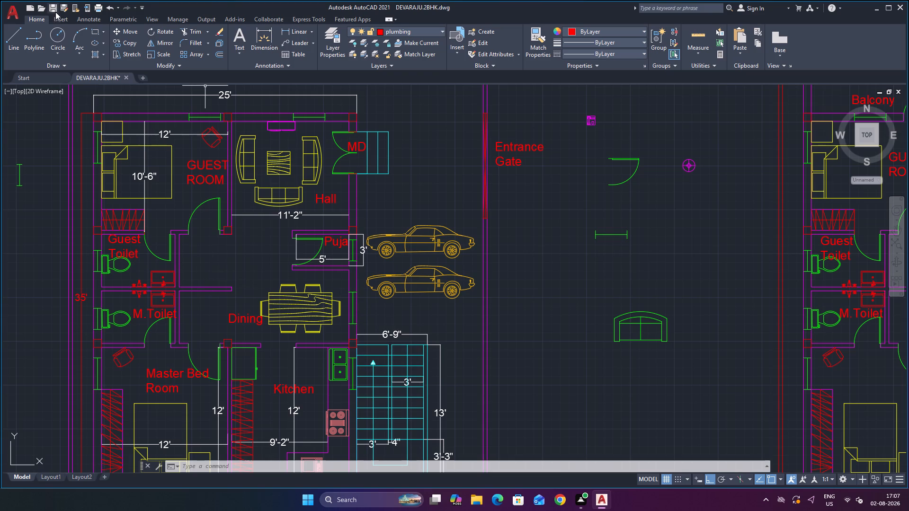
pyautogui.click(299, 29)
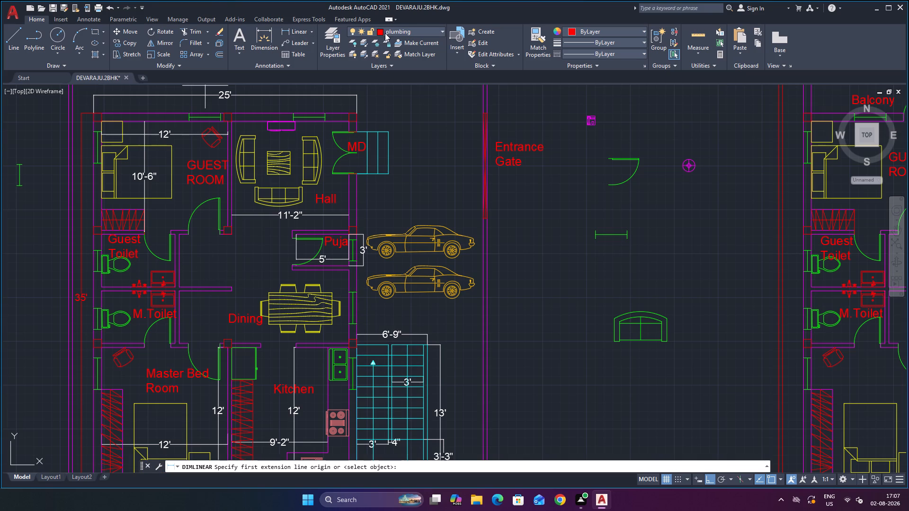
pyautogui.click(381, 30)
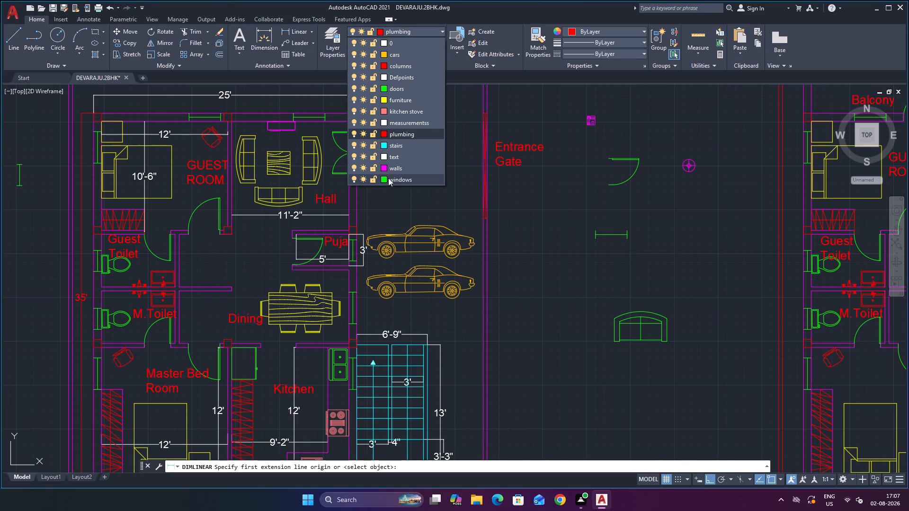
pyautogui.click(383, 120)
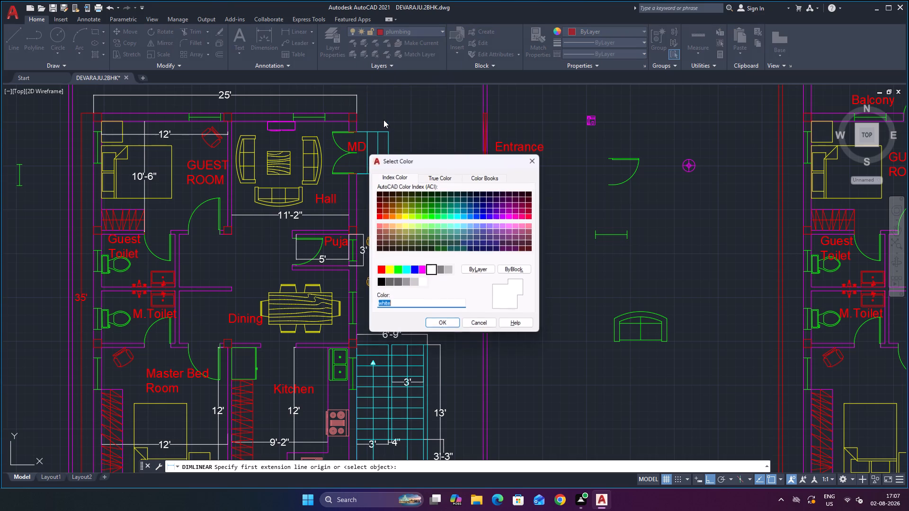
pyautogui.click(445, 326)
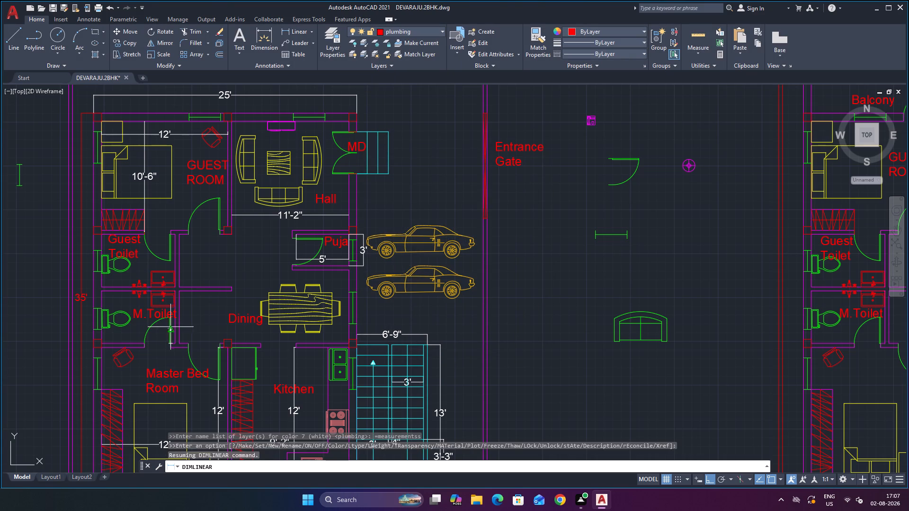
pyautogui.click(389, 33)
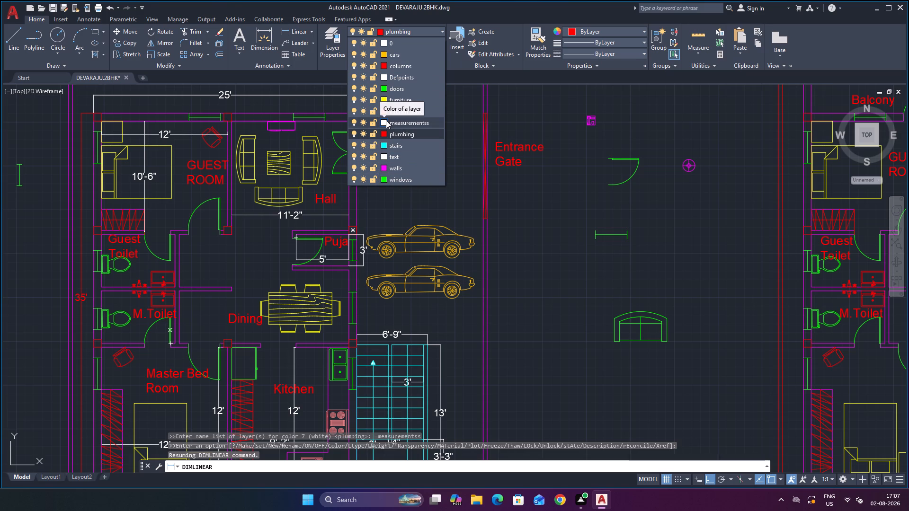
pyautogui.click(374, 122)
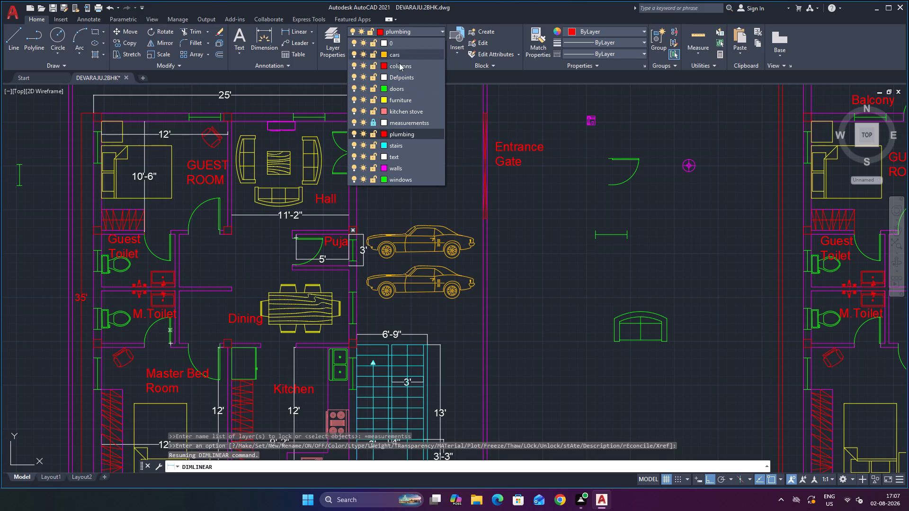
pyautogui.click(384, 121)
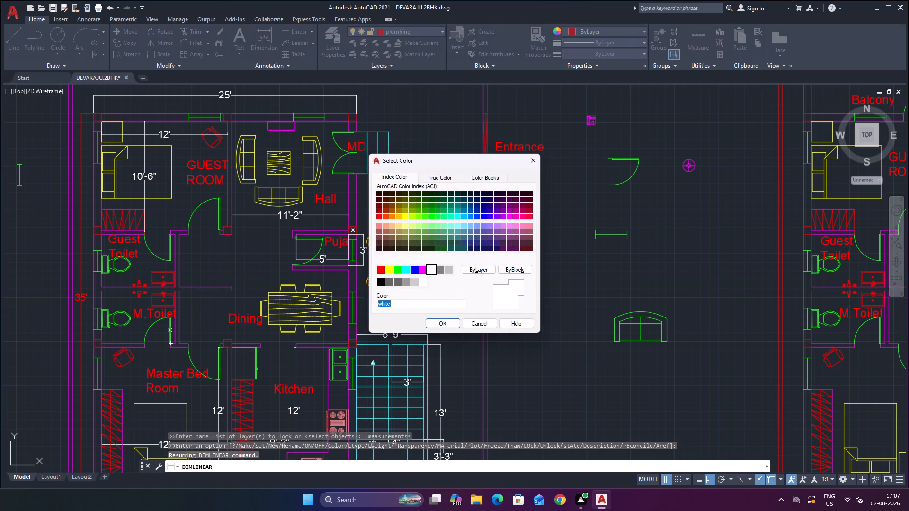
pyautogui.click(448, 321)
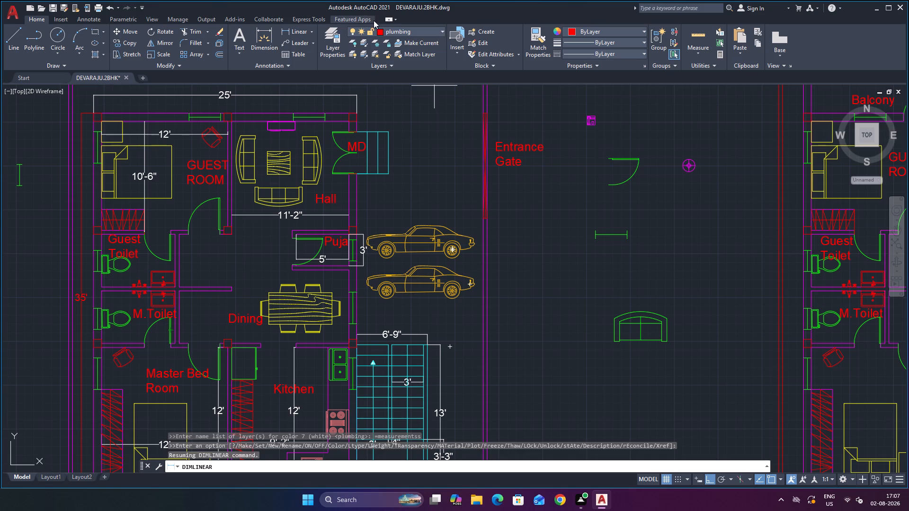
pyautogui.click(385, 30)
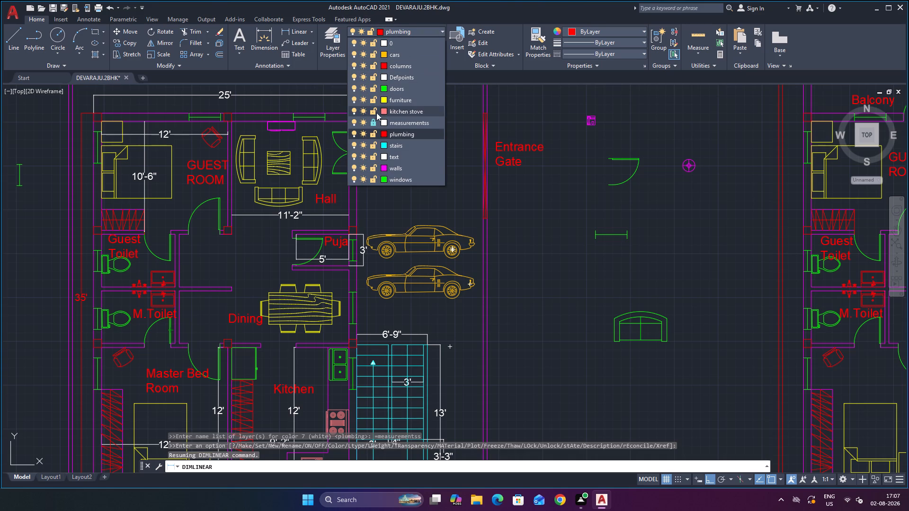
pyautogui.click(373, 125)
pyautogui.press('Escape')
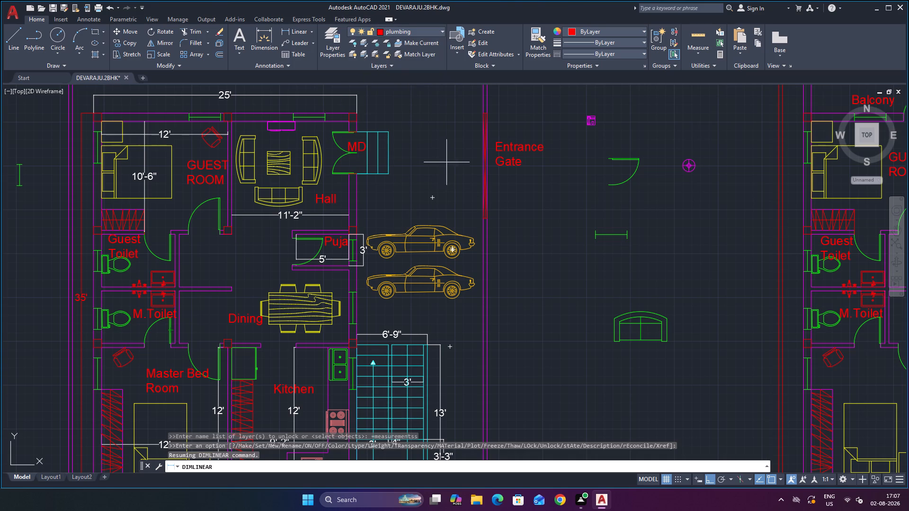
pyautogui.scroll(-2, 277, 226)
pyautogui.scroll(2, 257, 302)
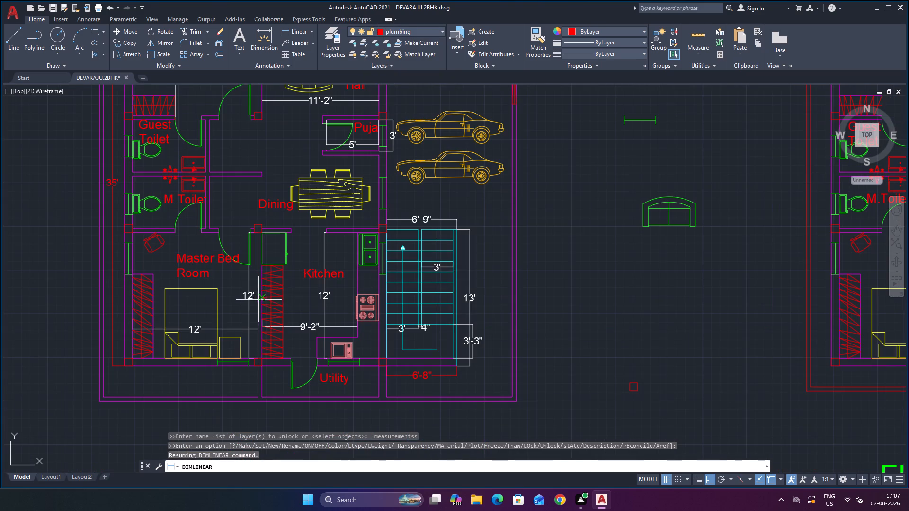
# Add linear dimensions for the ground-floor Guest Toilet's width and depth, placing the depth dimension just outside its east wall.
pyautogui.click(289, 31)
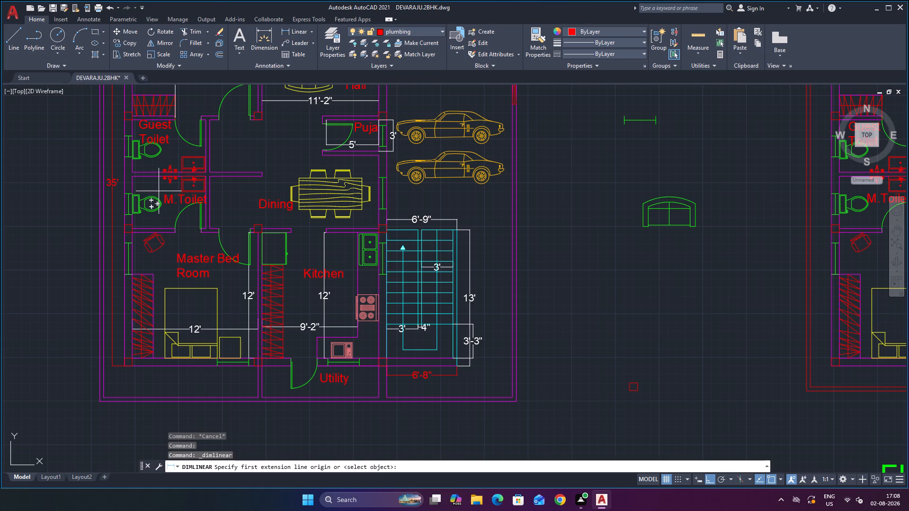
pyautogui.scroll(1, 146, 179)
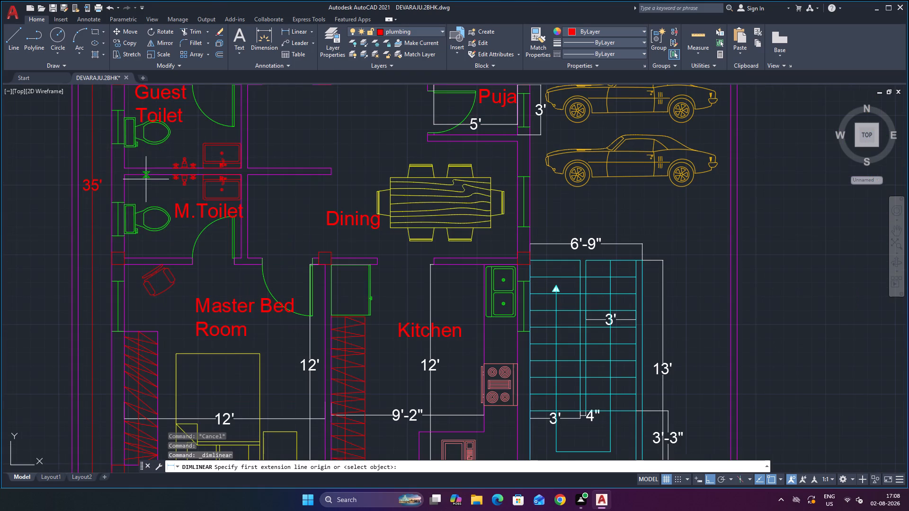
pyautogui.click(124, 151)
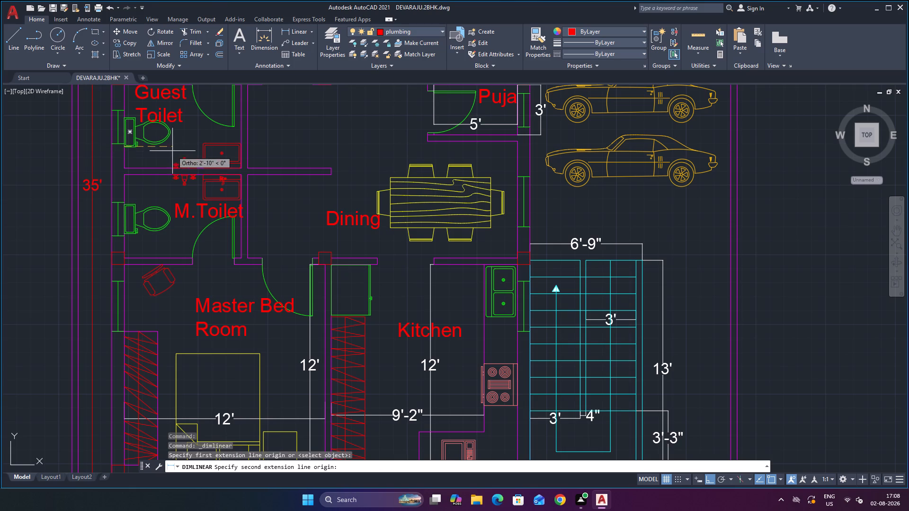
pyautogui.click(242, 149)
pyautogui.click(243, 147)
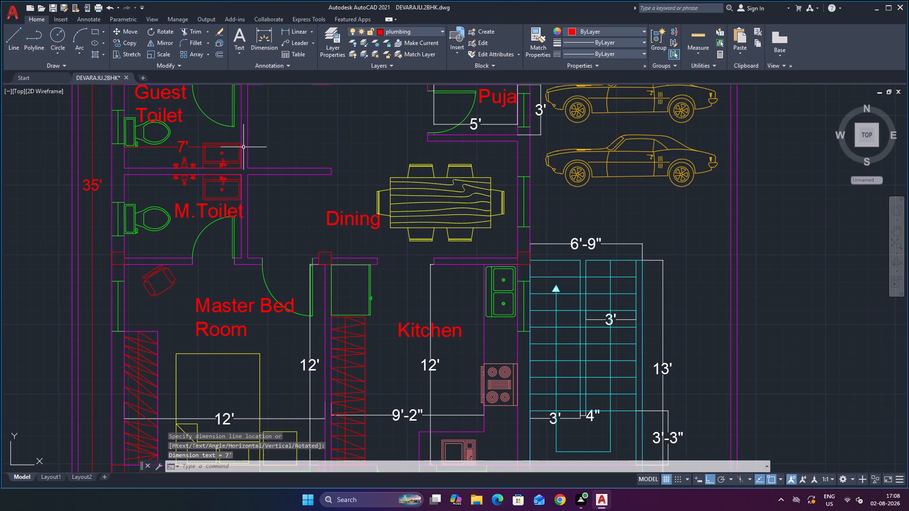
pyautogui.scroll(-1, 281, 138)
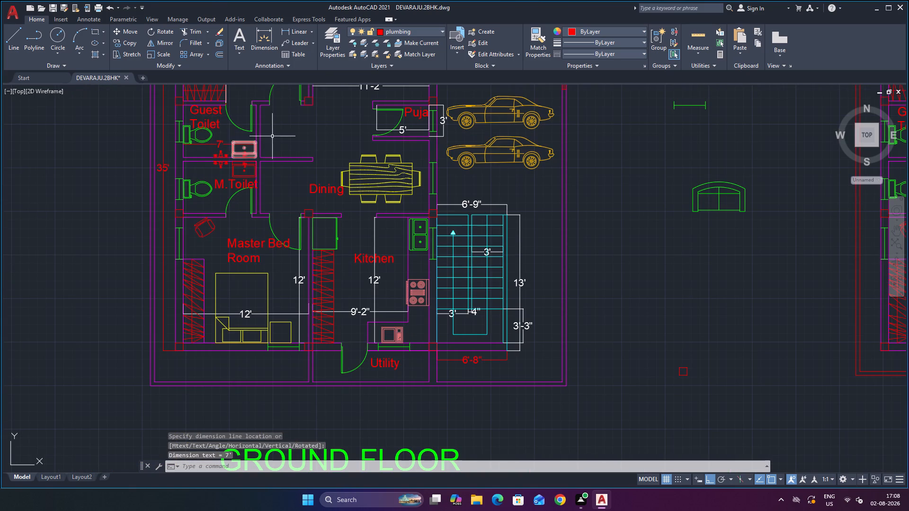
pyautogui.click(301, 28)
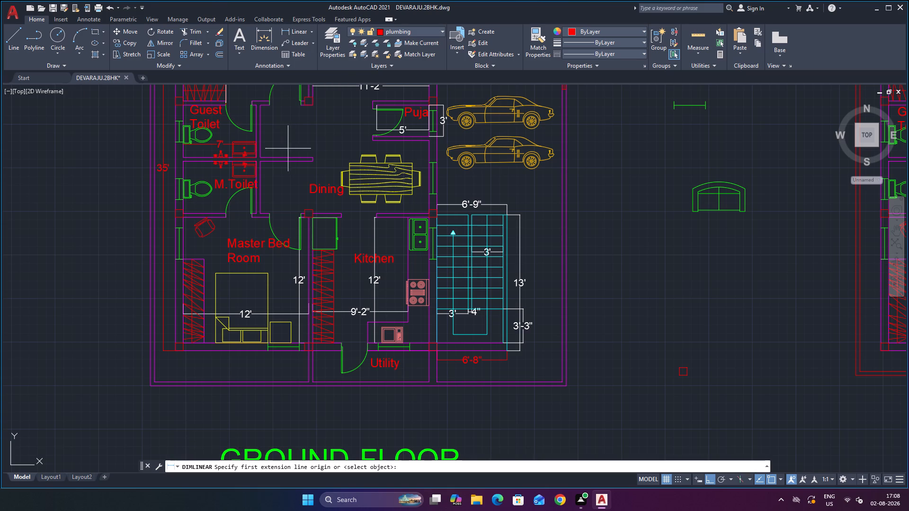
pyautogui.click(260, 108)
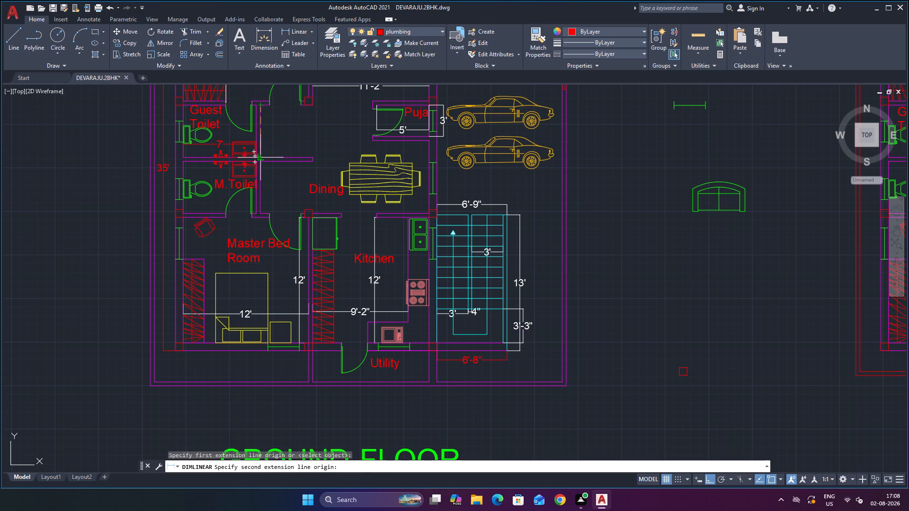
pyautogui.click(258, 160)
pyautogui.click(273, 154)
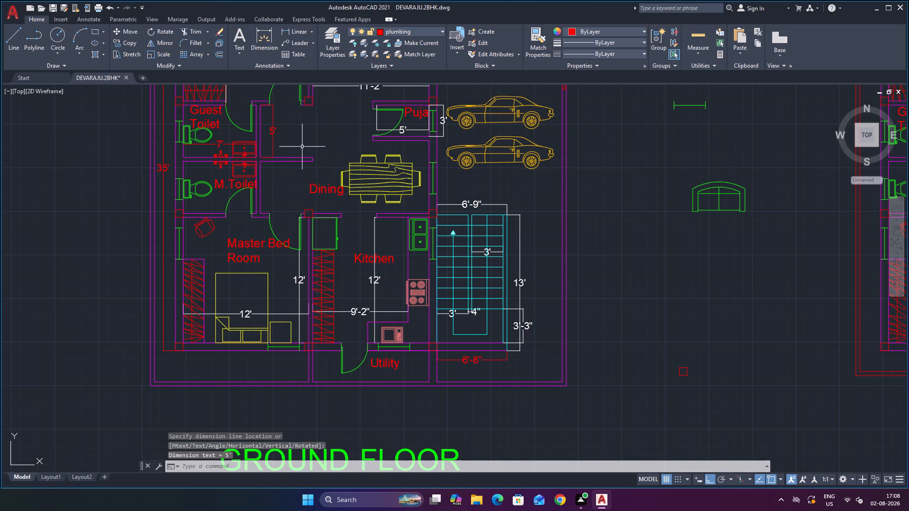
# Add a vertical linear dimension for the M.Toilet's depth just outside its east wall on the ground floor.
pyautogui.click(305, 31)
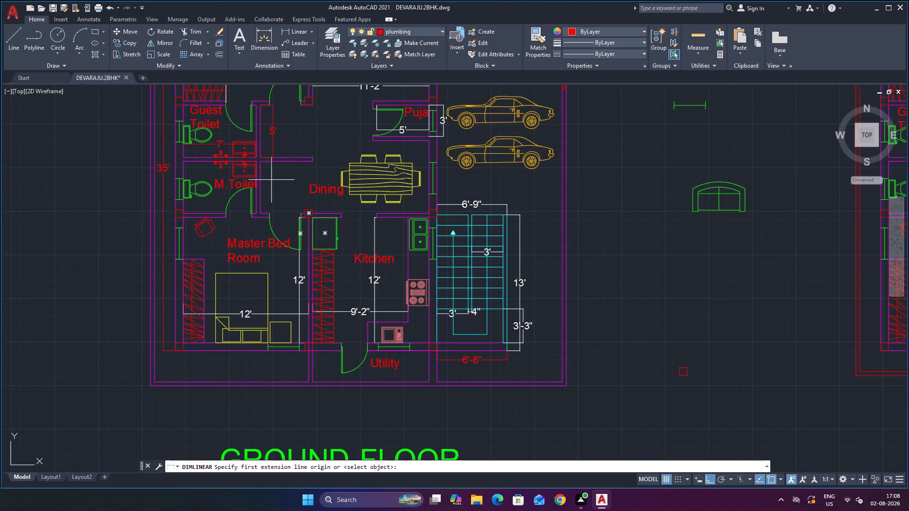
pyautogui.click(262, 161)
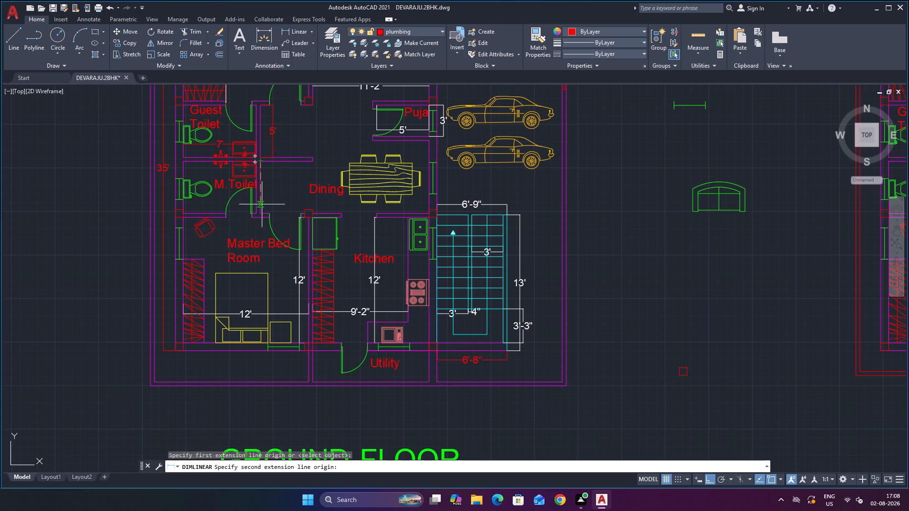
pyautogui.click(260, 211)
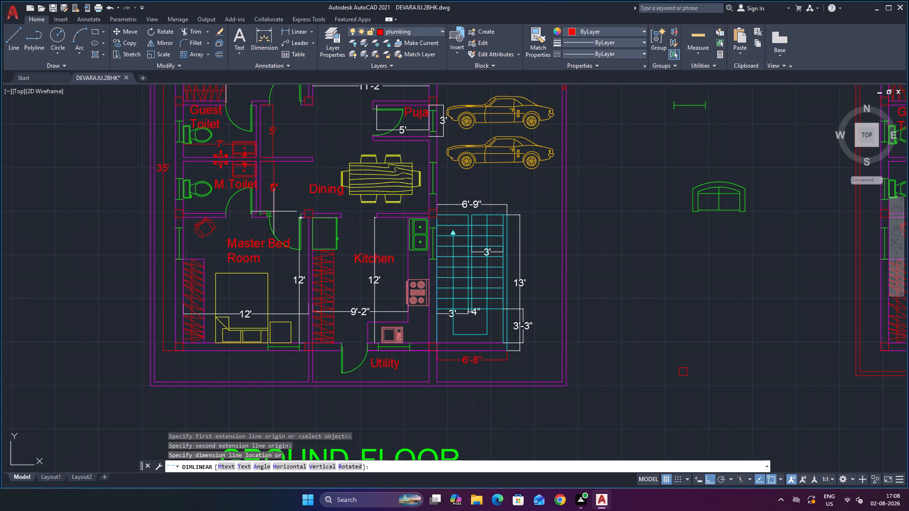
pyautogui.click(274, 211)
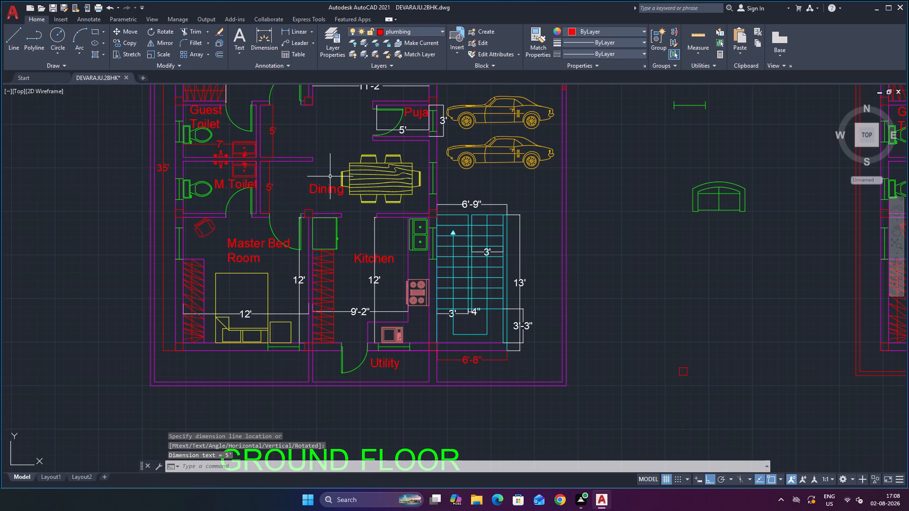
# Put the two toilet depth dimensions and the Guest Toilet width dimension on the white measurementss layer.
pyautogui.click(275, 127)
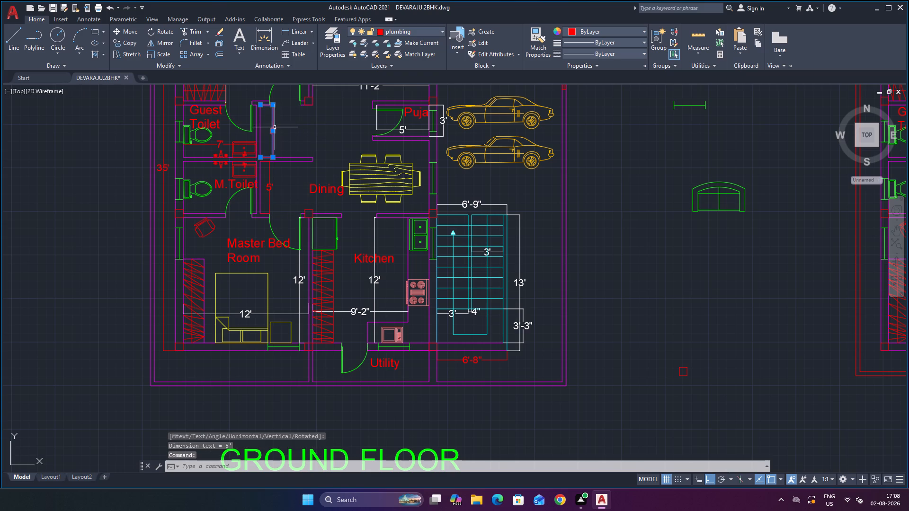
pyautogui.click(270, 187)
pyautogui.click(221, 143)
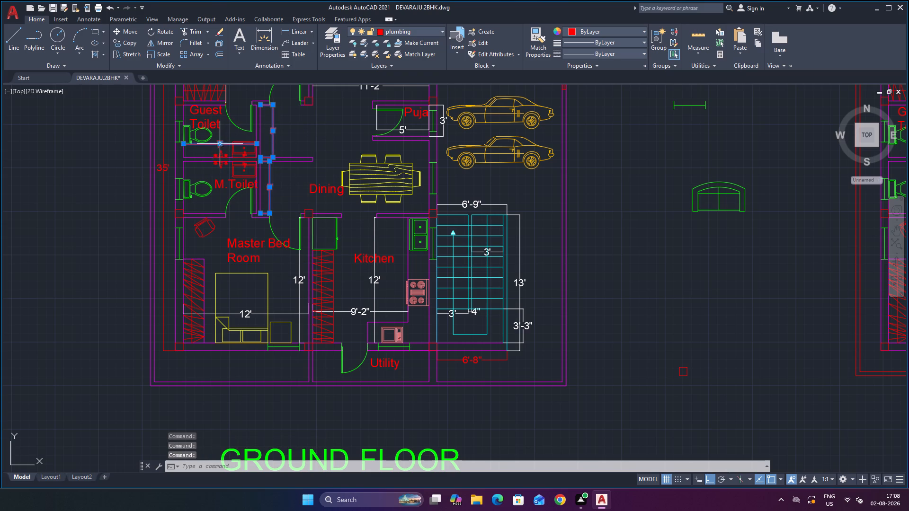
pyautogui.click(382, 31)
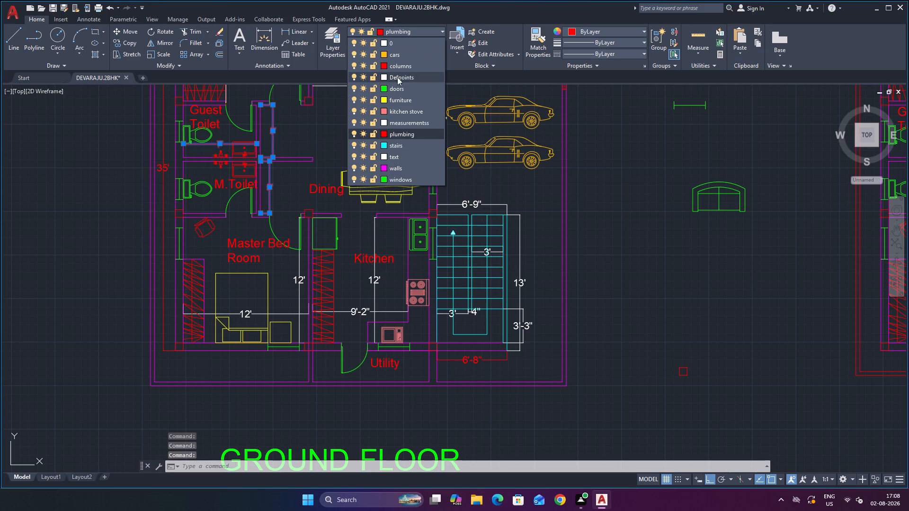
pyautogui.click(383, 122)
pyautogui.click(434, 321)
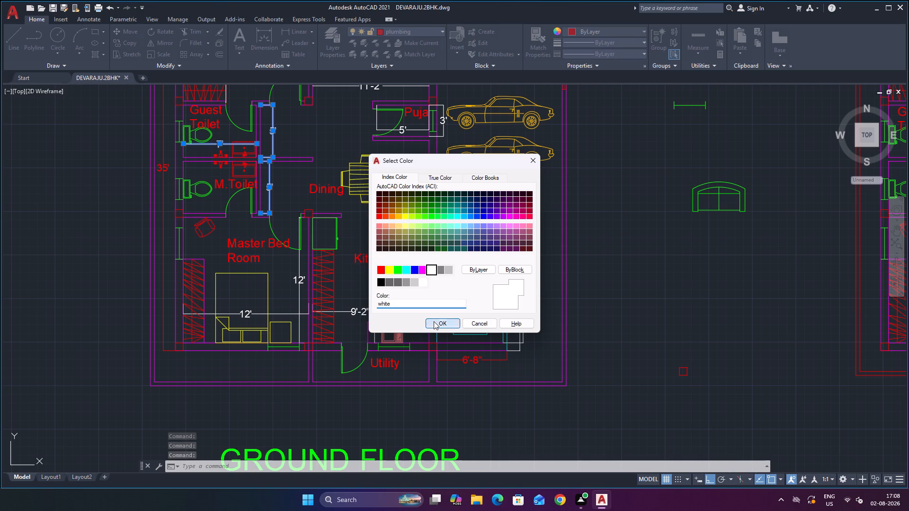
pyautogui.scroll(-1, 359, 273)
pyautogui.scroll(1, 363, 203)
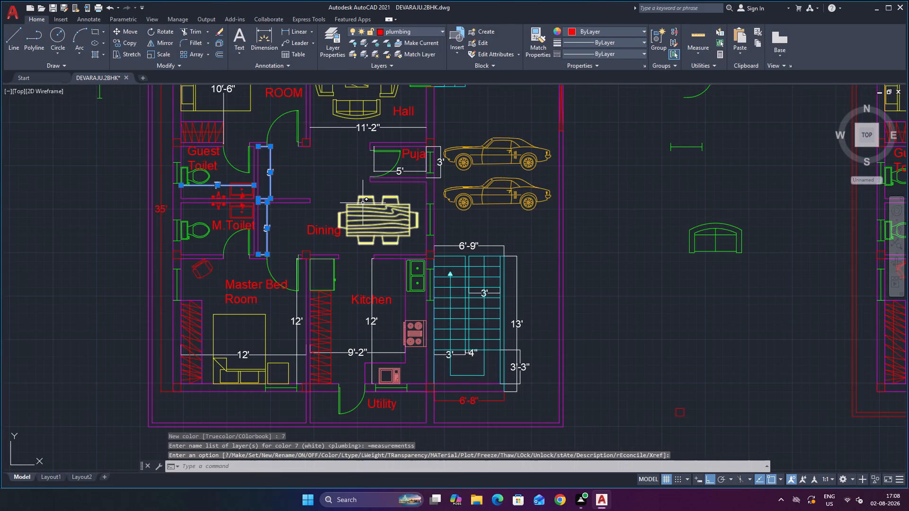
pyautogui.press('Escape')
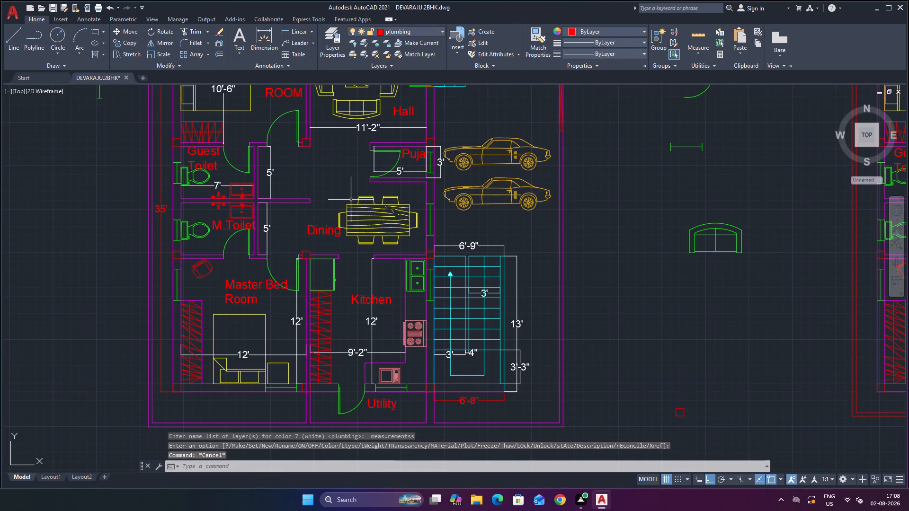
# Save the drawing.
pyautogui.hotkey('ctrl', 's')
pyautogui.hotkey('ctrl', 's')
pyautogui.hotkey('ctrl', 's')
pyautogui.hotkey('ctrl', 's')
pyautogui.hotkey('ctrl', 's')
pyautogui.hotkey('ctrl', 's')
pyautogui.hotkey('ctrl', 's')
pyautogui.hotkey('ctrl', 's')
pyautogui.hotkey('ctrl', 's')
pyautogui.hotkey('ctrl', 's')
pyautogui.hotkey('ctrl', 's')
pyautogui.hotkey('ctrl', 's')
pyautogui.hotkey('ctrl', 's')
pyautogui.hotkey('ctrl', 's')
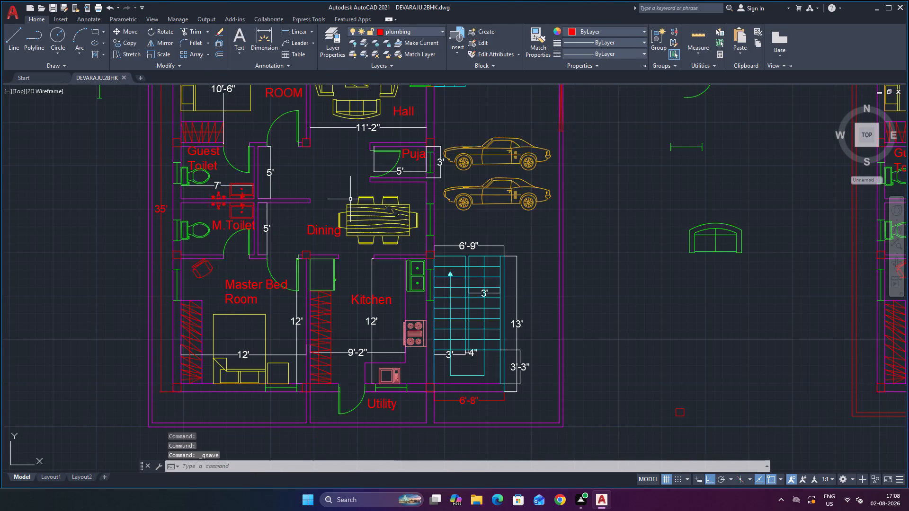
# Examine the ground-floor plan for rooms and walls that still need dimensions.
pyautogui.scroll(-2, 350, 199)
pyautogui.scroll(2, 441, 185)
pyautogui.scroll(-1, 366, 157)
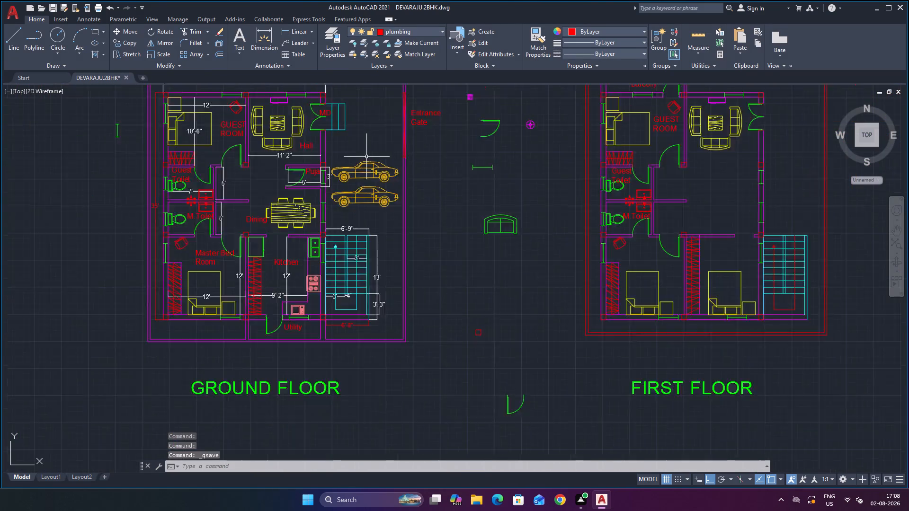
pyautogui.scroll(-1, 366, 157)
pyautogui.scroll(2, 321, 106)
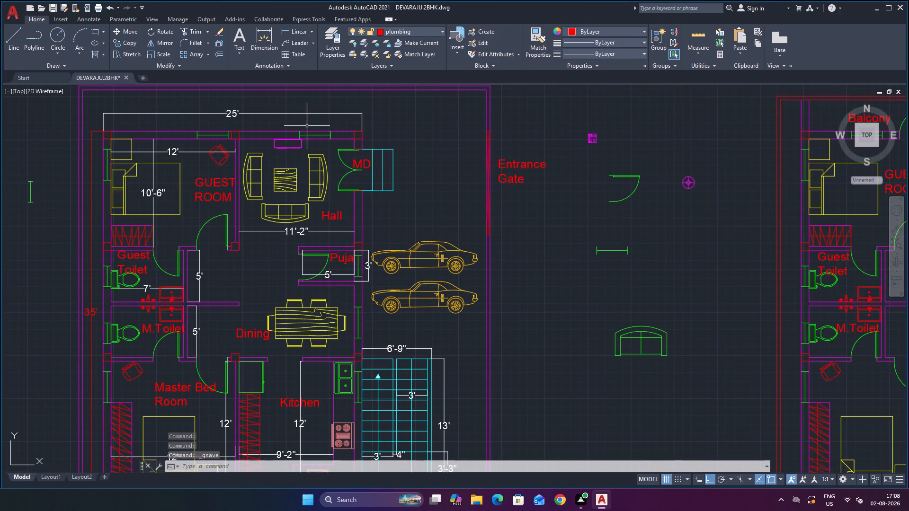
pyautogui.scroll(-1, 254, 199)
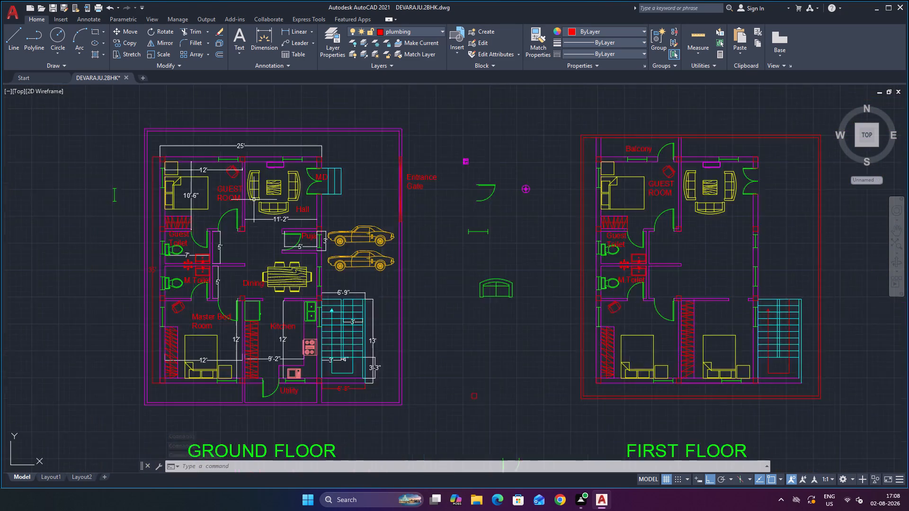
pyautogui.scroll(-1, 254, 200)
pyautogui.scroll(2, 241, 284)
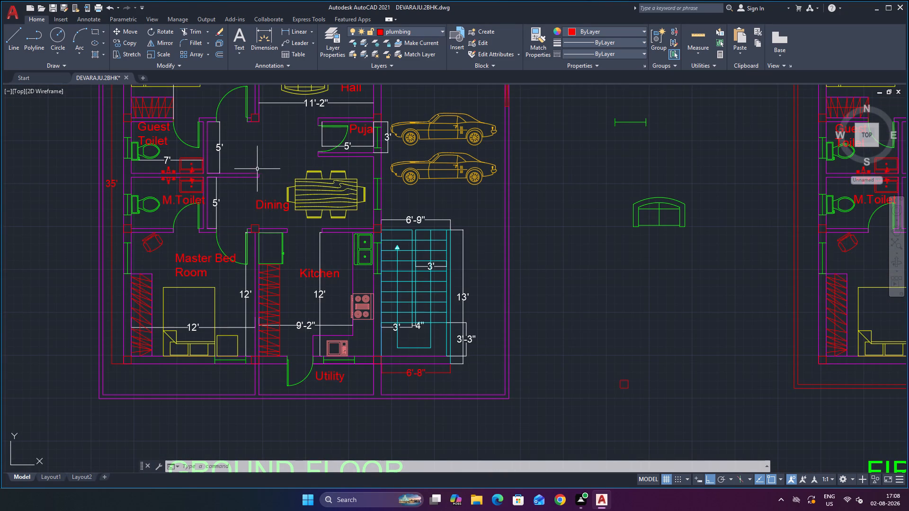
# Add a linear dimension for the outer wall's thickness at the Master Bed Room's south-west corner, placed below the wall.
pyautogui.scroll(1, 182, 377)
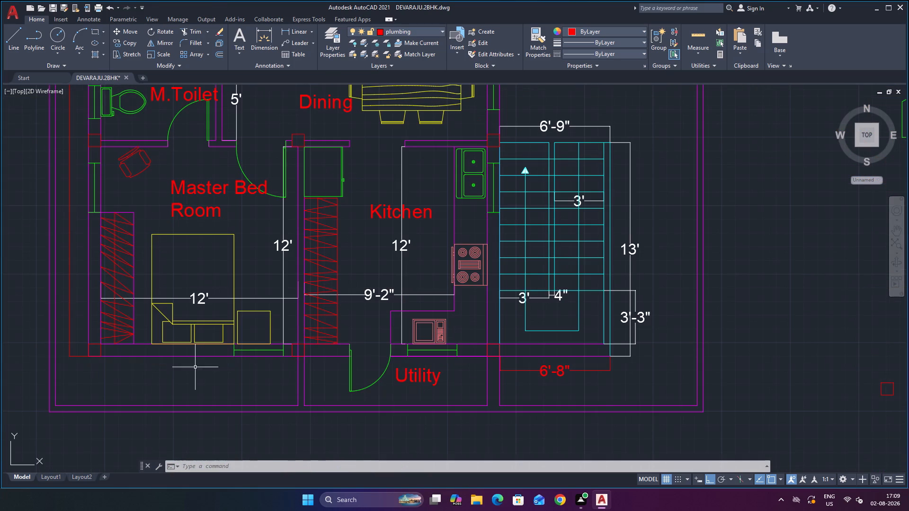
pyautogui.scroll(1, 114, 368)
pyautogui.scroll(-1, 115, 367)
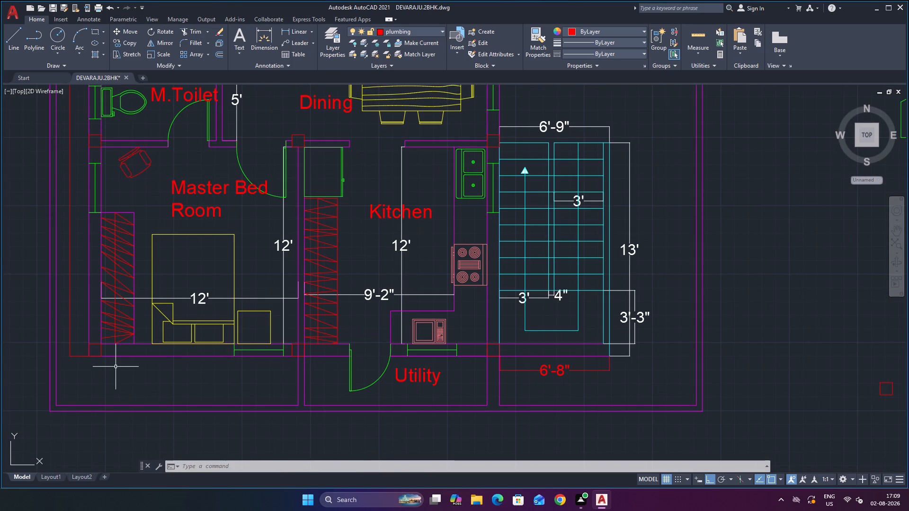
pyautogui.click(299, 29)
pyautogui.scroll(2, 101, 369)
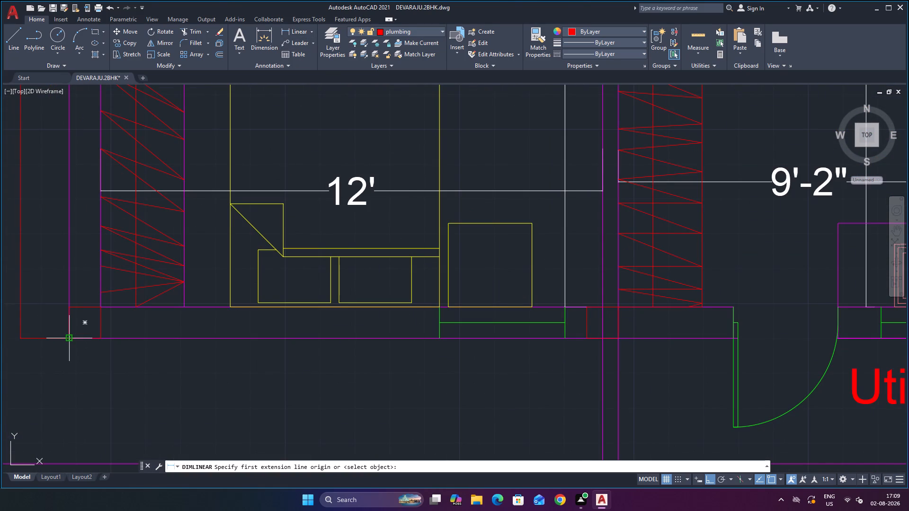
pyautogui.click(66, 341)
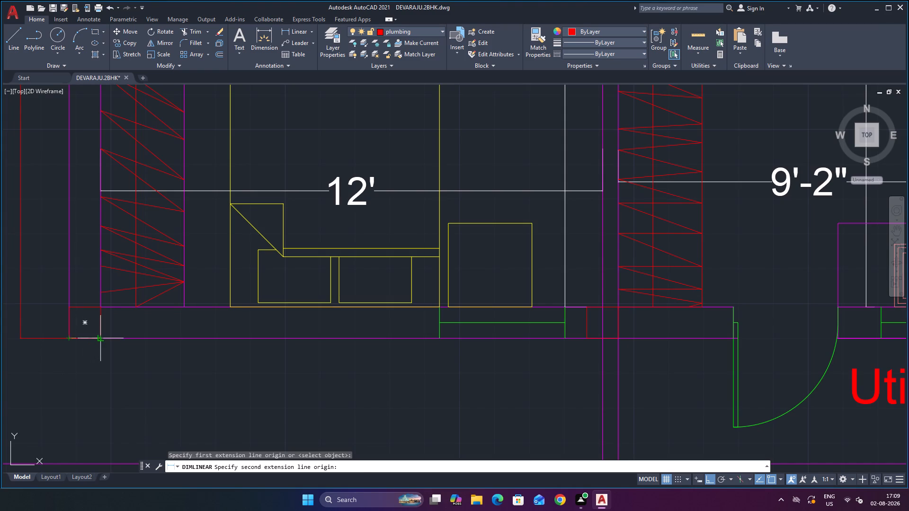
pyautogui.click(100, 338)
pyautogui.click(98, 374)
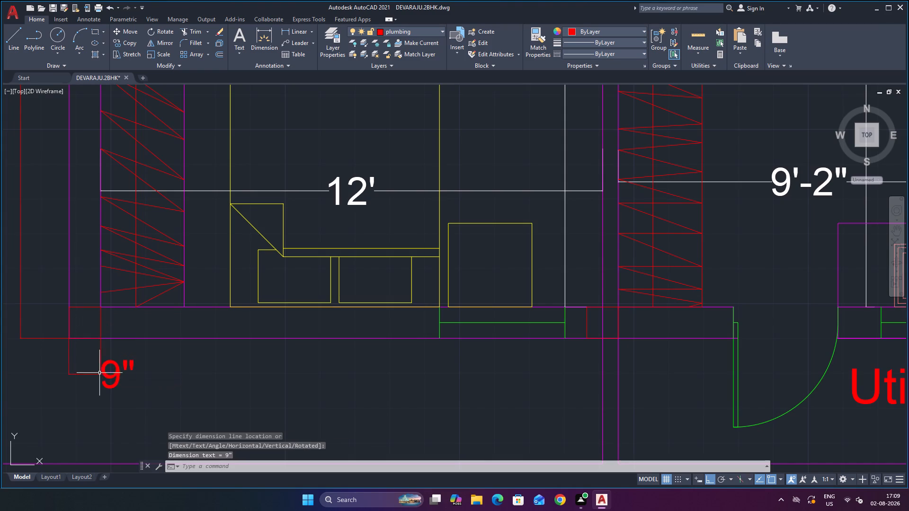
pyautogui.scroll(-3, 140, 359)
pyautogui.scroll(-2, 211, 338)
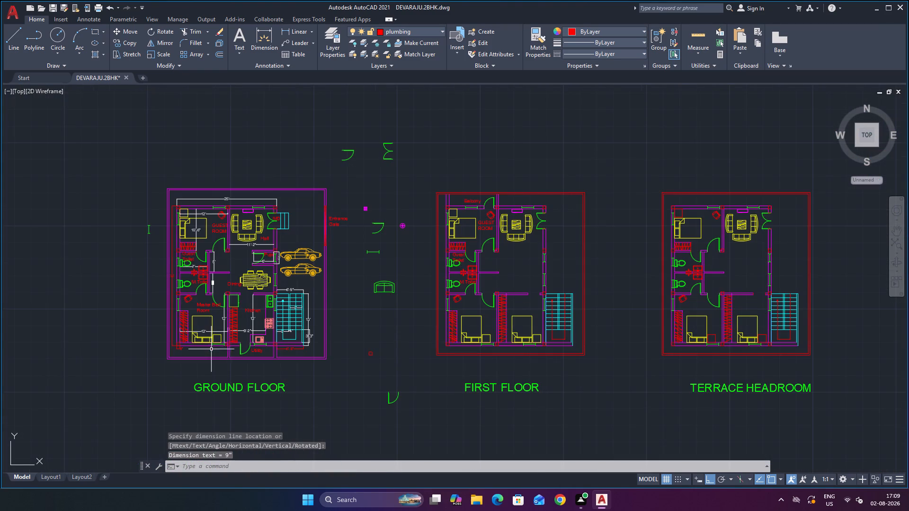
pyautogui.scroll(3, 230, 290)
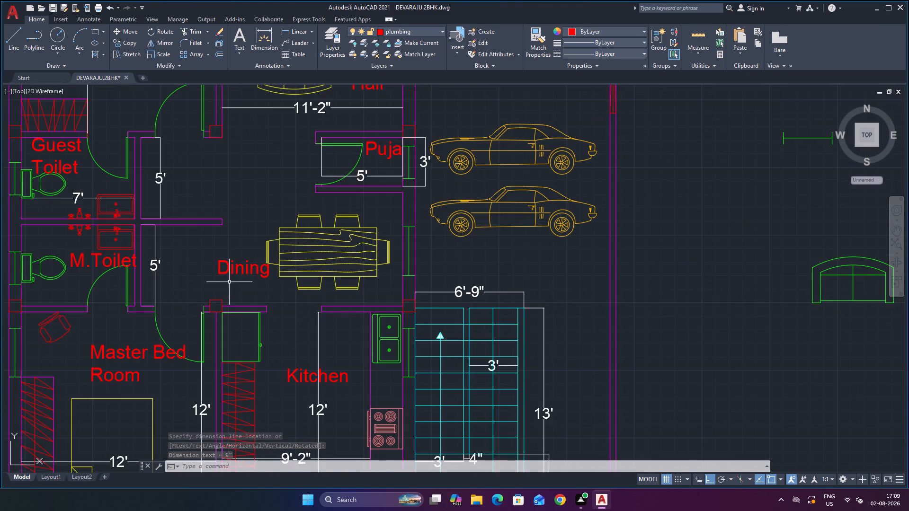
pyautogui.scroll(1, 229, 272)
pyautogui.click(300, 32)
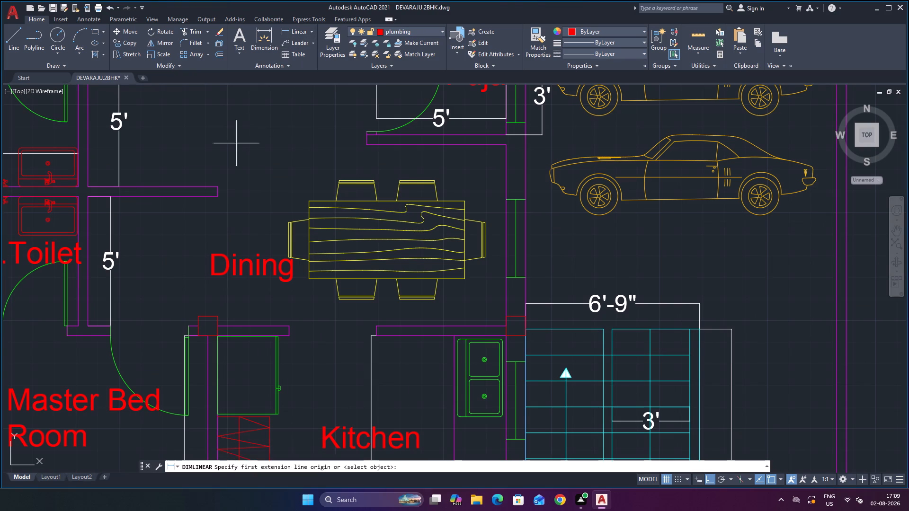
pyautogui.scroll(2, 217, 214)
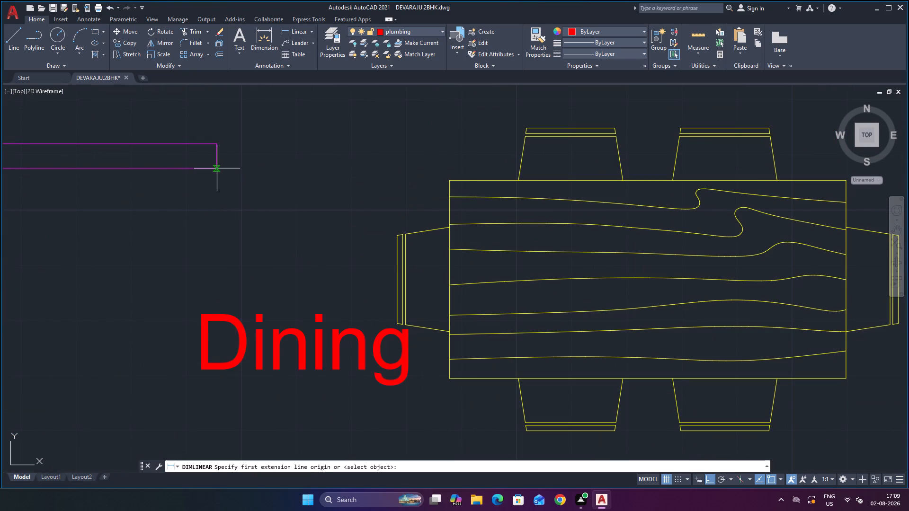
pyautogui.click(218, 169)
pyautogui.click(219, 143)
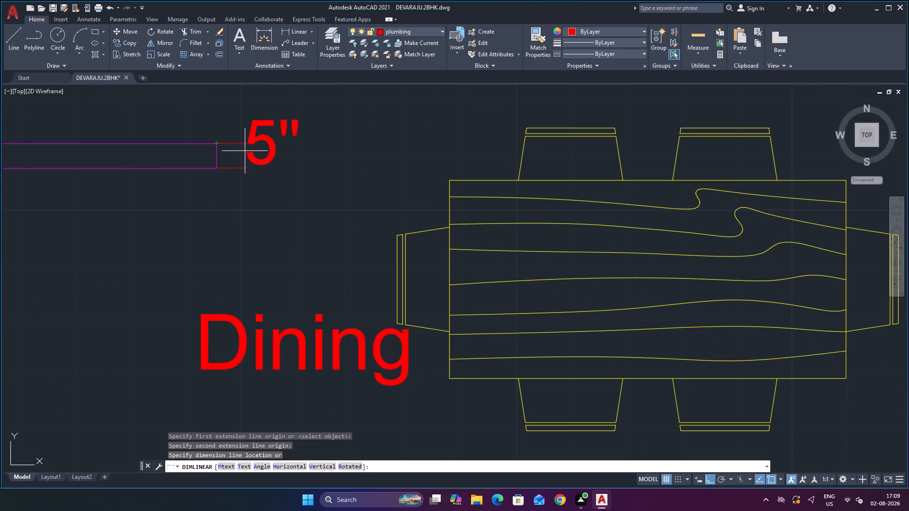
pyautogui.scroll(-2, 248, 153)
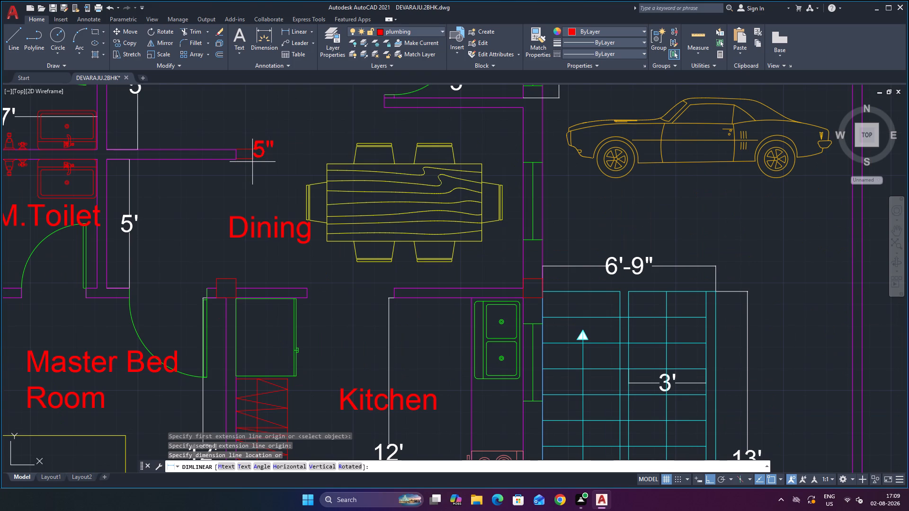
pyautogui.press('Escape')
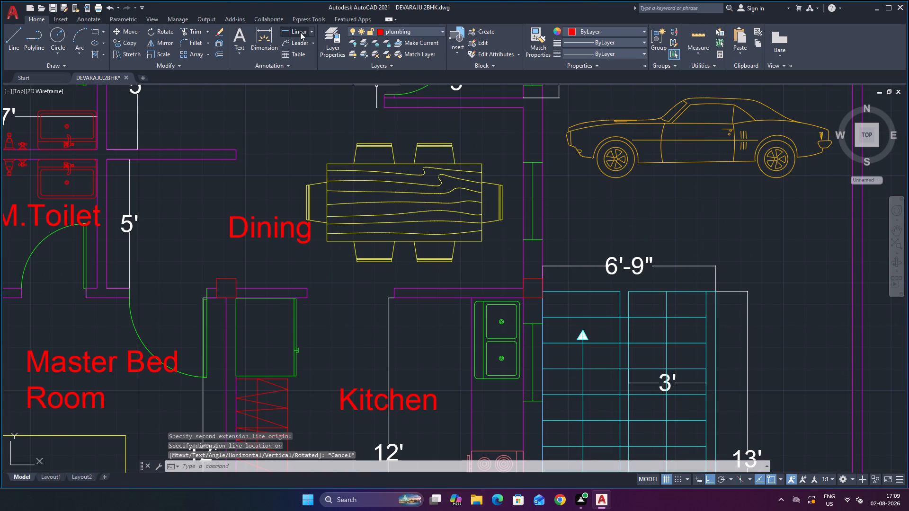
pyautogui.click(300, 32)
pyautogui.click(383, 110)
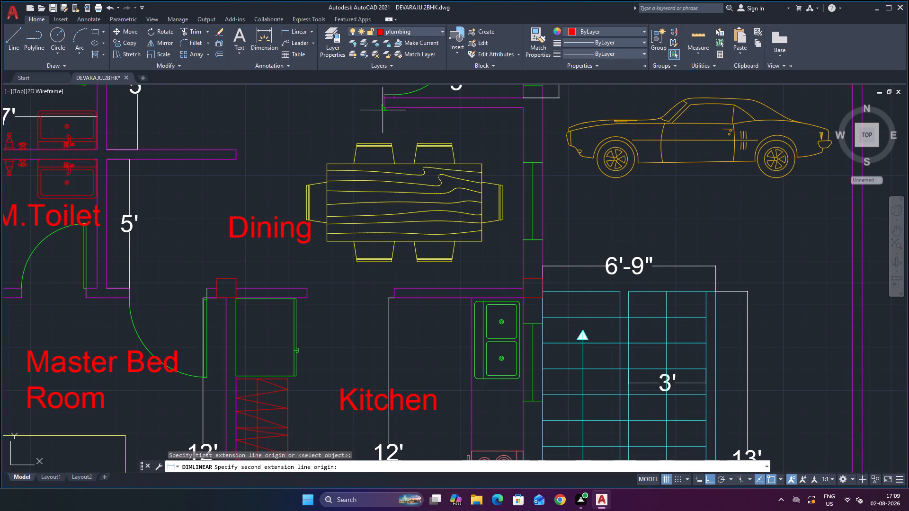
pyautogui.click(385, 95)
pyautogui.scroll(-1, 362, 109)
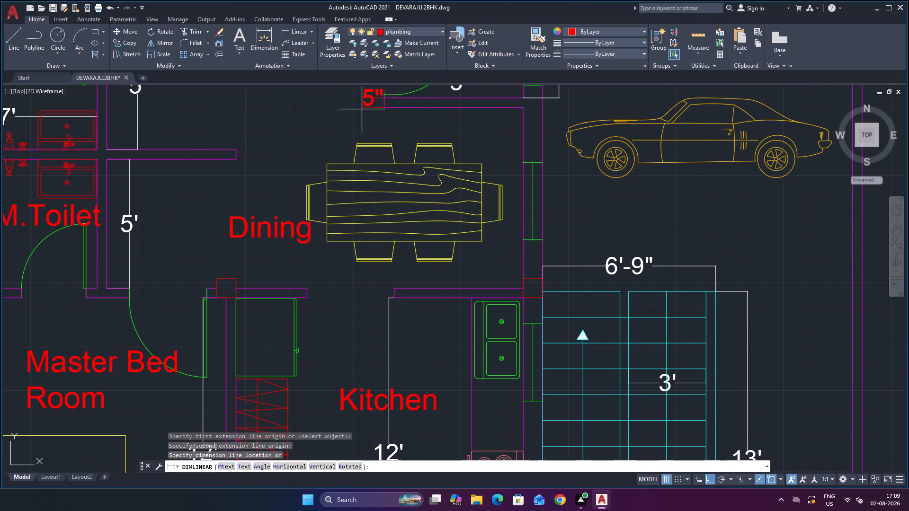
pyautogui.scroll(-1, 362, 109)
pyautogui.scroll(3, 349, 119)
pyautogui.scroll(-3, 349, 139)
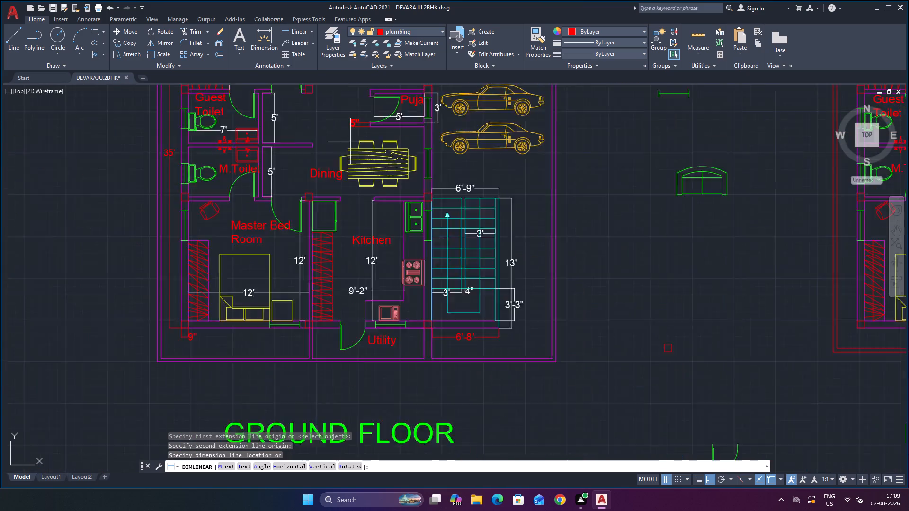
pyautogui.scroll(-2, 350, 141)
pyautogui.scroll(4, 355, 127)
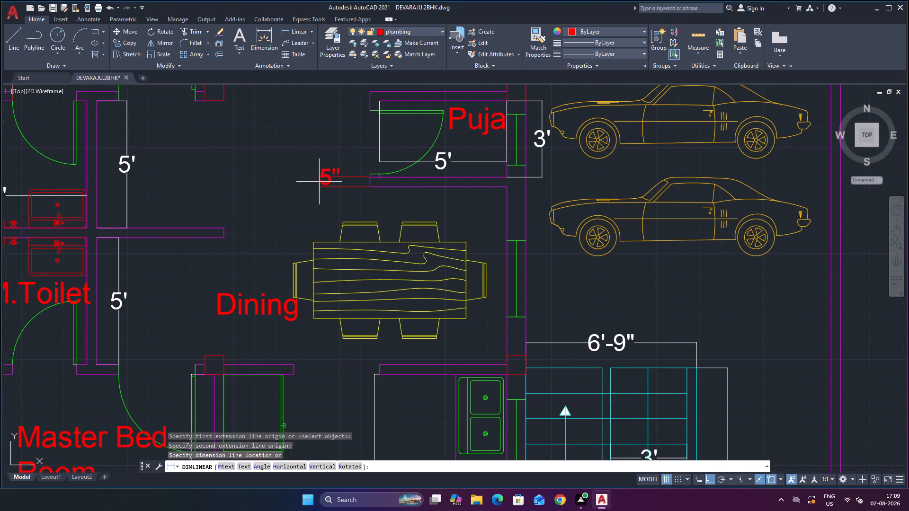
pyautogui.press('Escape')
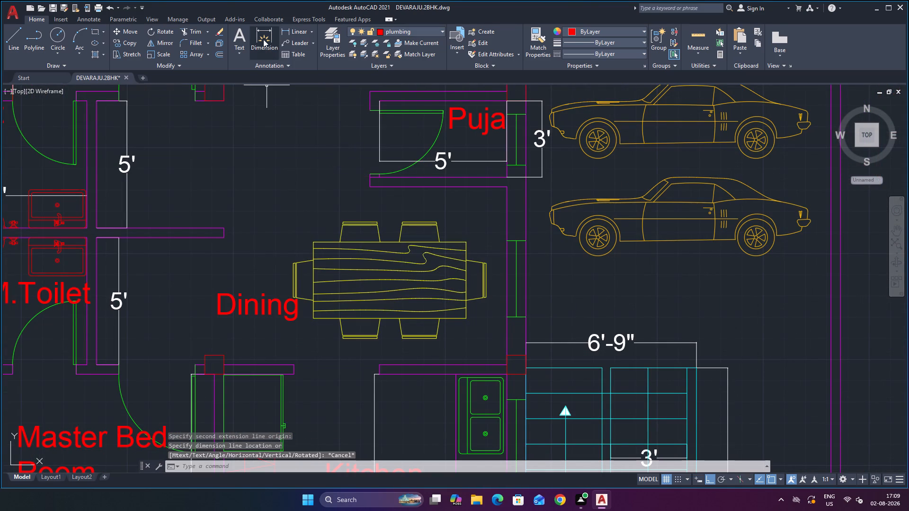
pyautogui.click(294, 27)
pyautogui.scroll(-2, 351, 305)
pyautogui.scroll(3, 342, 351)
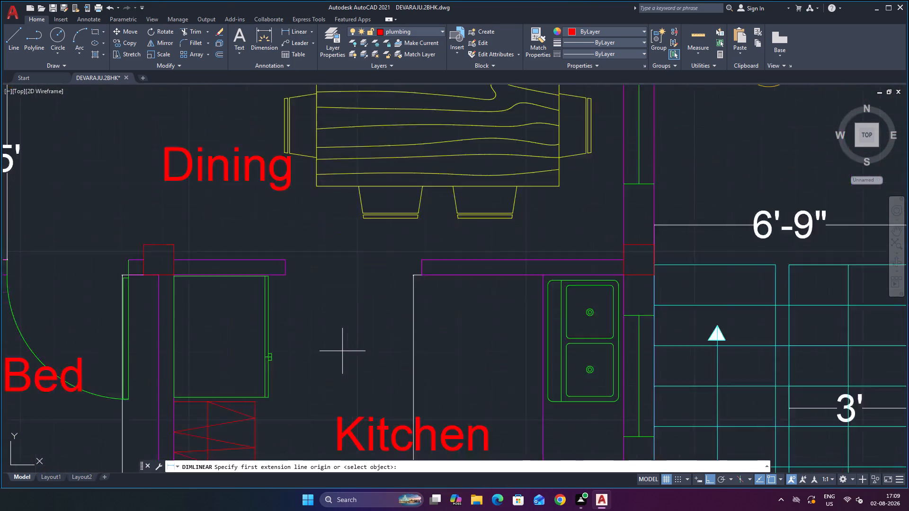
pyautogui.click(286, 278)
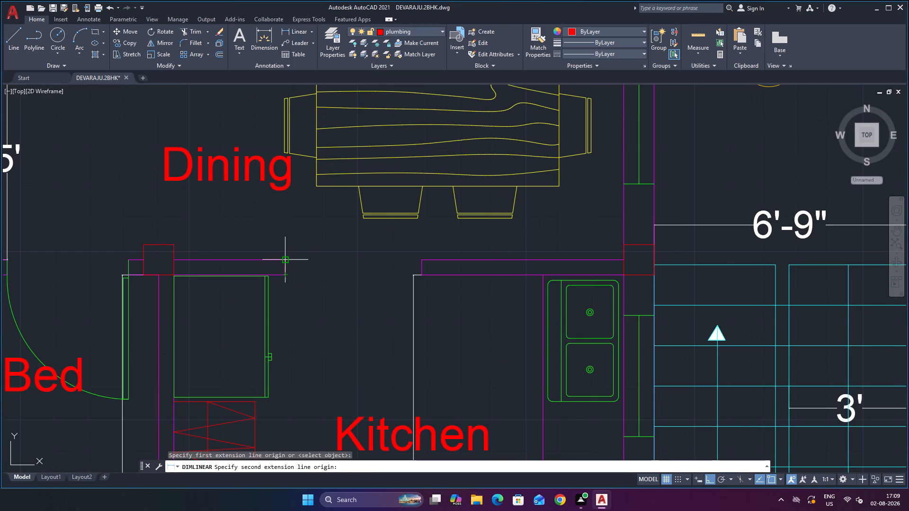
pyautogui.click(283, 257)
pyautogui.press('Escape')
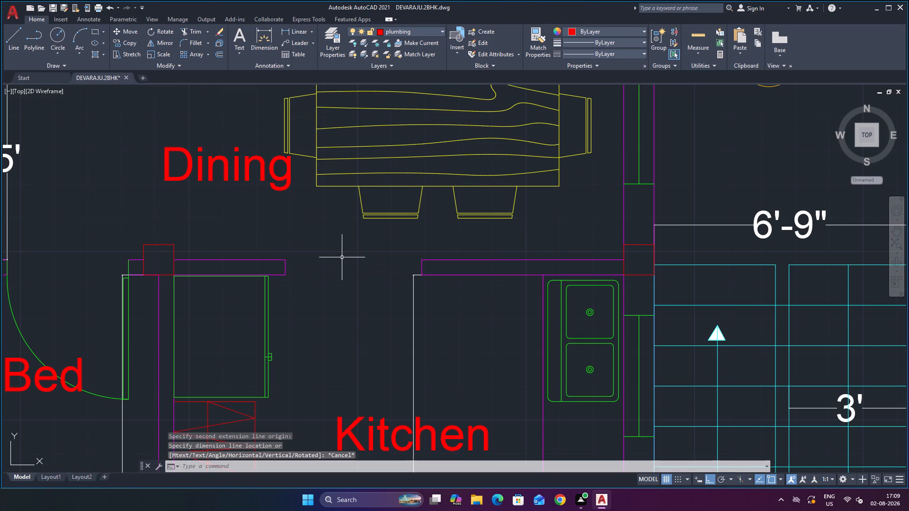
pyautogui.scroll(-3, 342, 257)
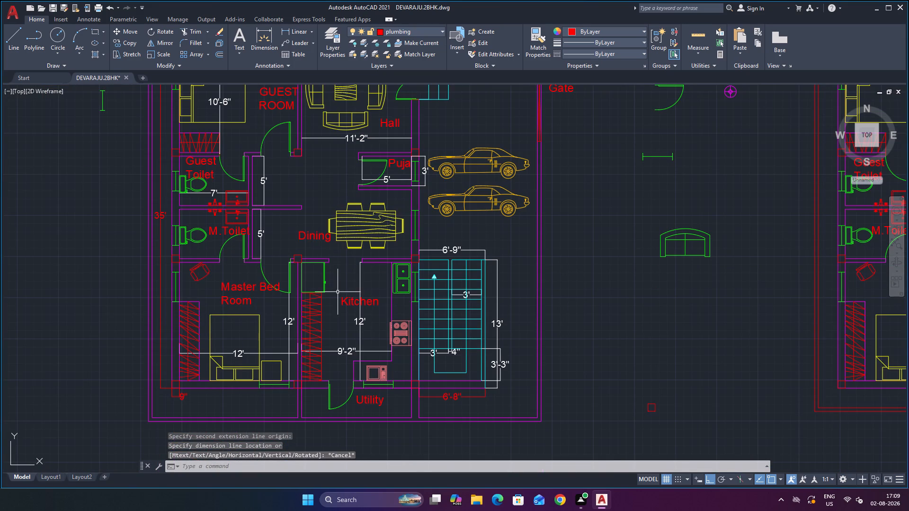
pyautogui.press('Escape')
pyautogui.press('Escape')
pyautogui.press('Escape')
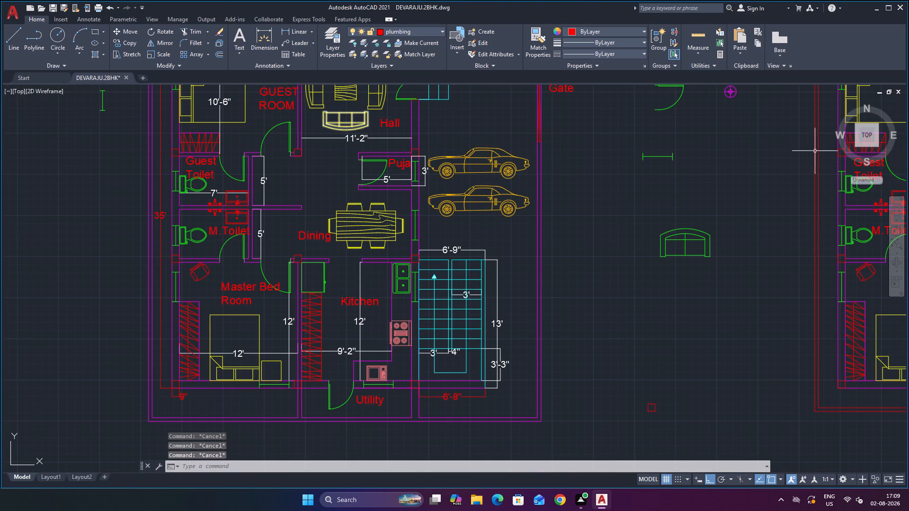
# Check the wall between the two toilets and the ground floor's east compound wall with the Quick measure tool.
pyautogui.click(695, 54)
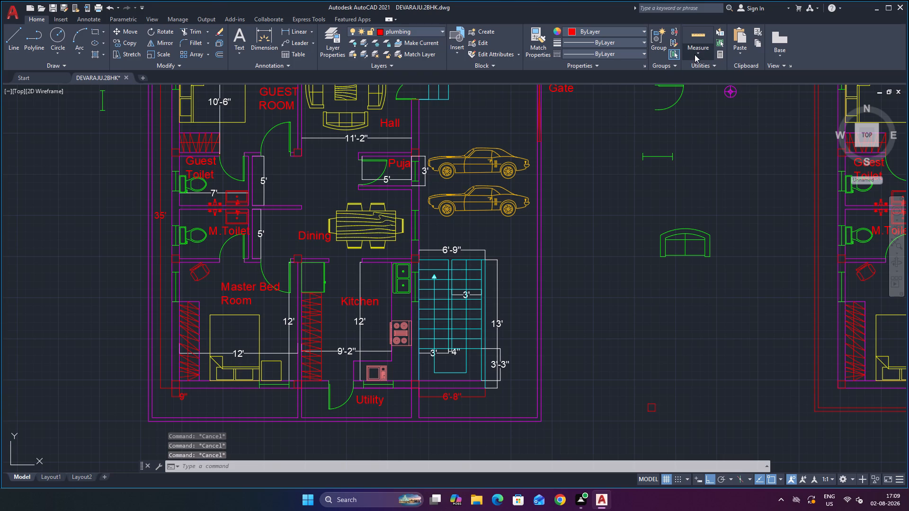
pyautogui.click(707, 70)
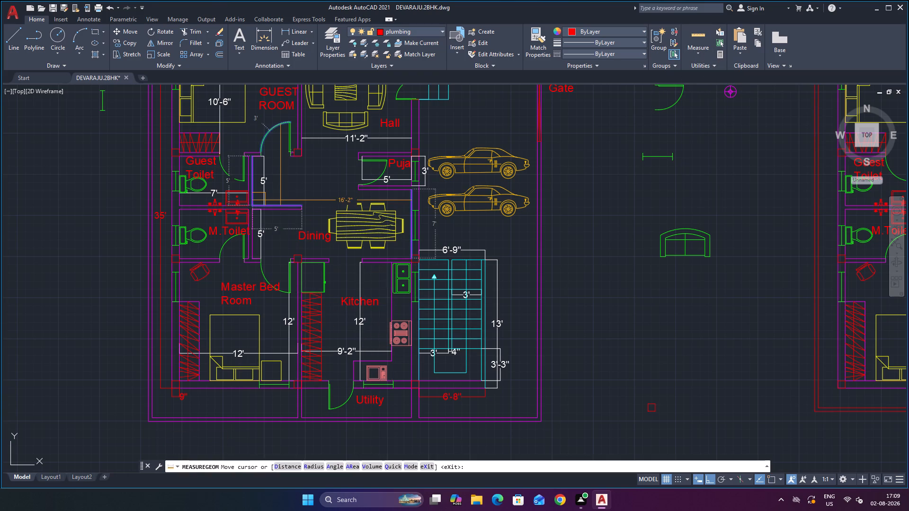
pyautogui.scroll(4, 281, 200)
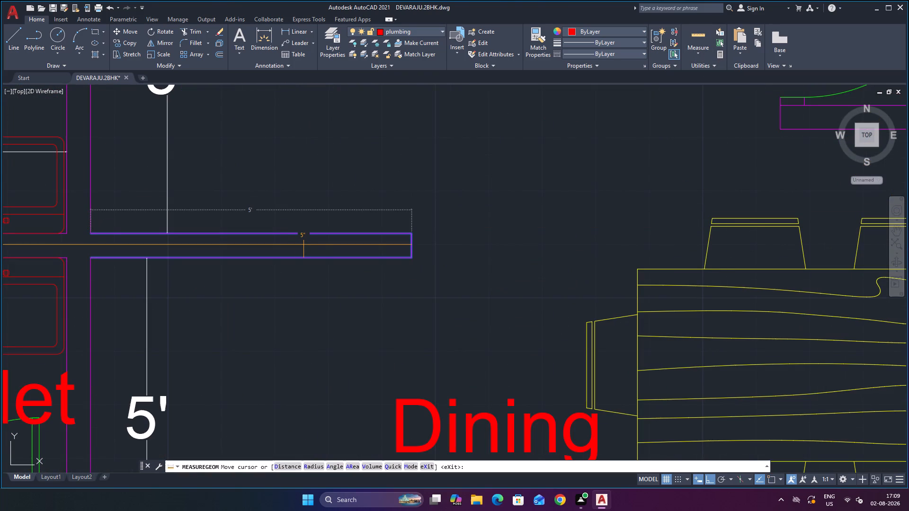
pyautogui.scroll(-3, 300, 242)
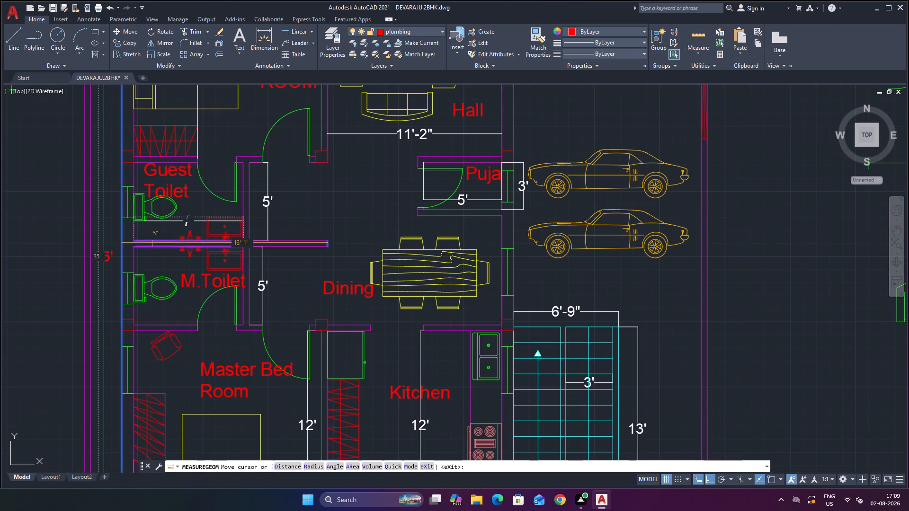
pyautogui.scroll(2, 123, 258)
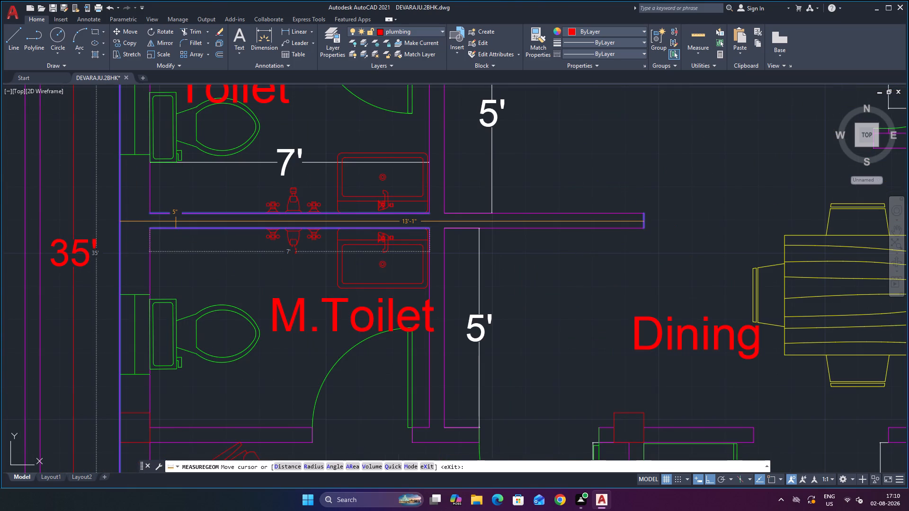
pyautogui.scroll(-3, 182, 221)
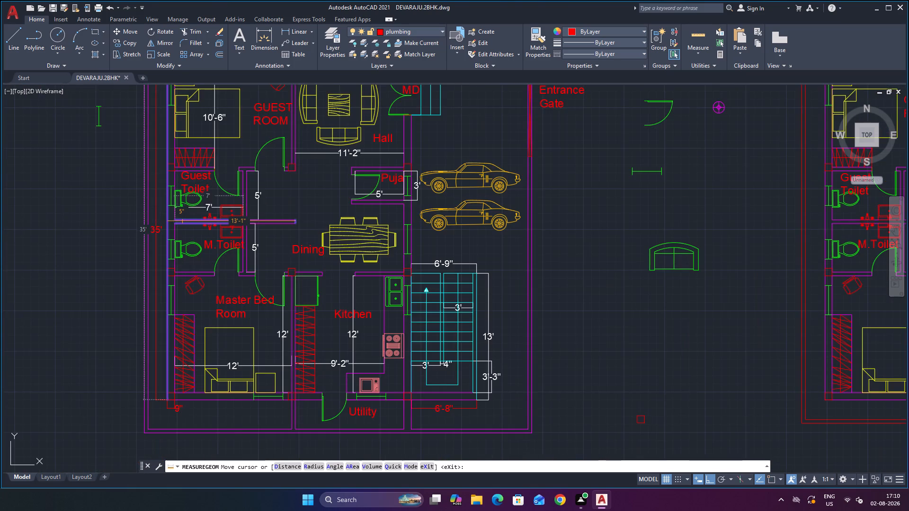
pyautogui.scroll(-2, 182, 221)
pyautogui.scroll(4, 328, 257)
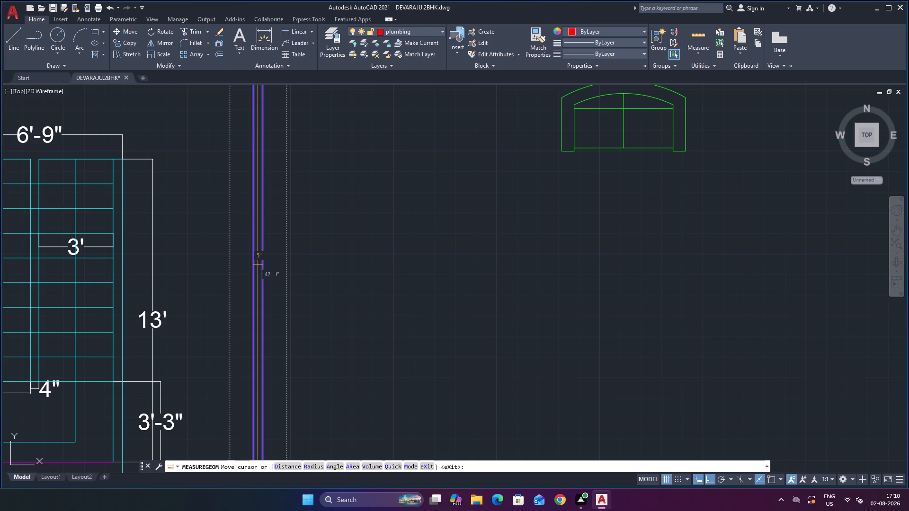
pyautogui.scroll(-4, 258, 265)
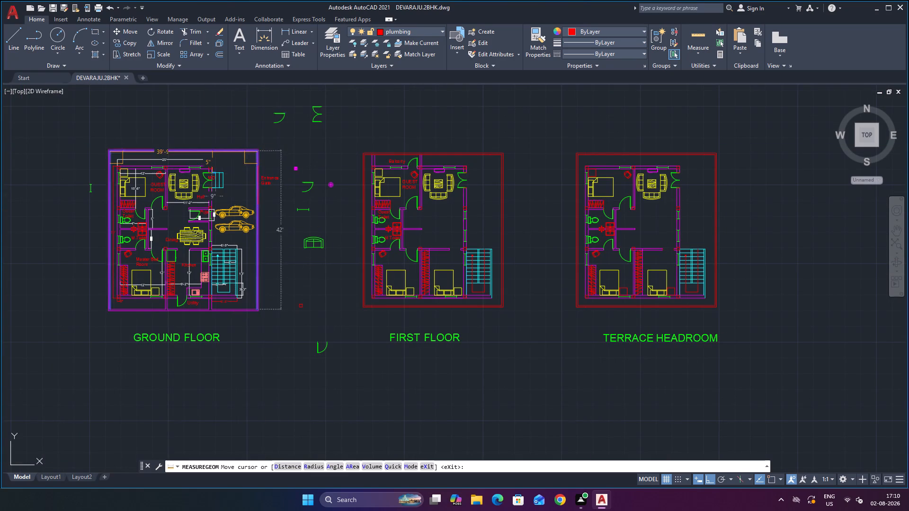
pyautogui.scroll(3, 288, 228)
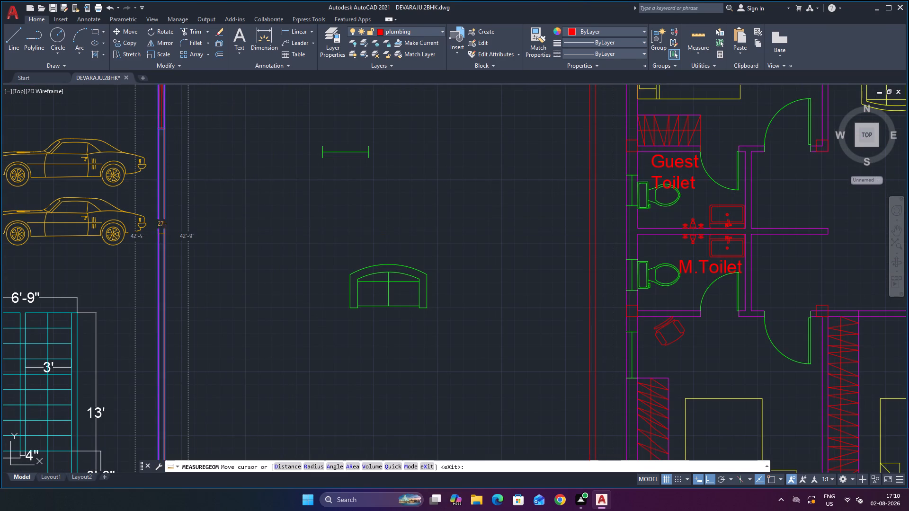
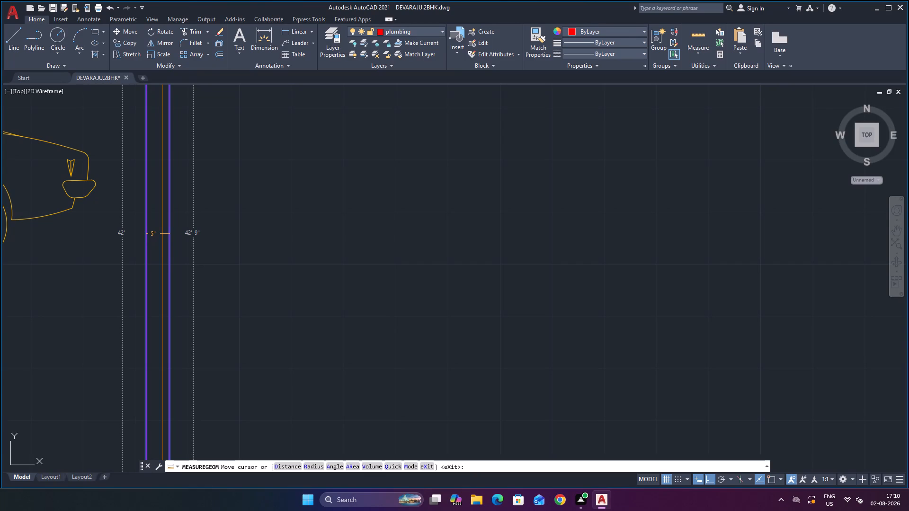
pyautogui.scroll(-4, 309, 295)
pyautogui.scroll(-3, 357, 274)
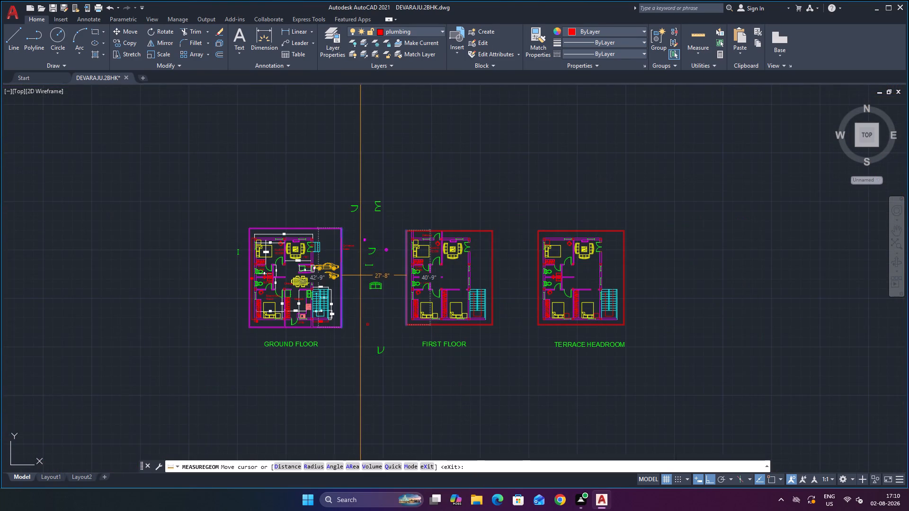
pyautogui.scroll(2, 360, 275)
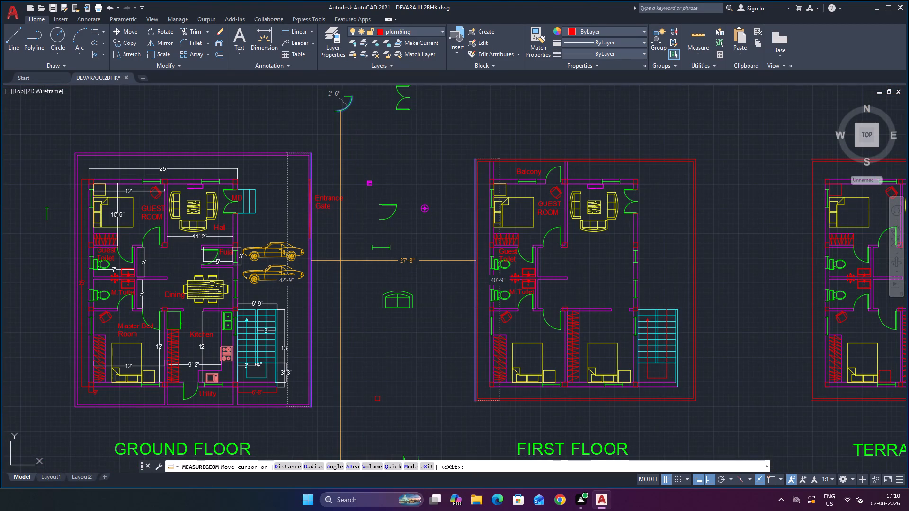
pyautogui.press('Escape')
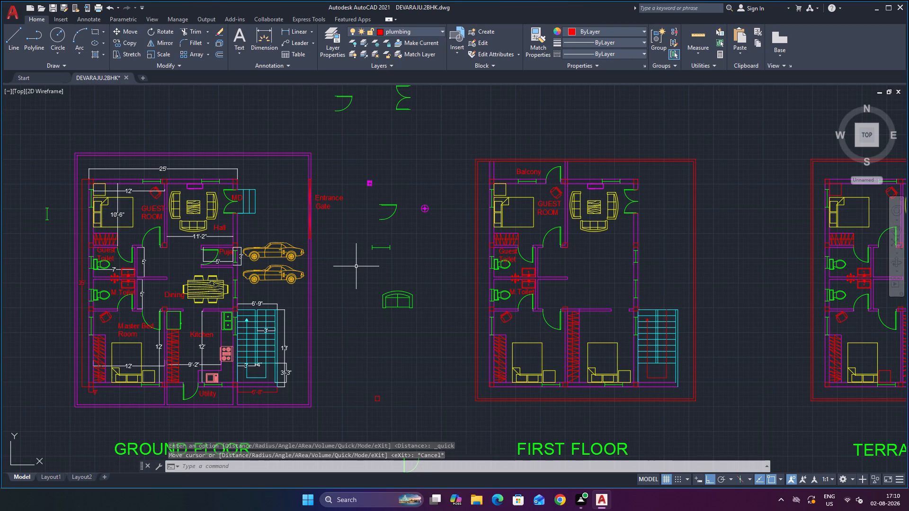
# Set the drawing units' engineering length precision to 0'-0.0".
pyautogui.write('un')
pyautogui.press('Return')
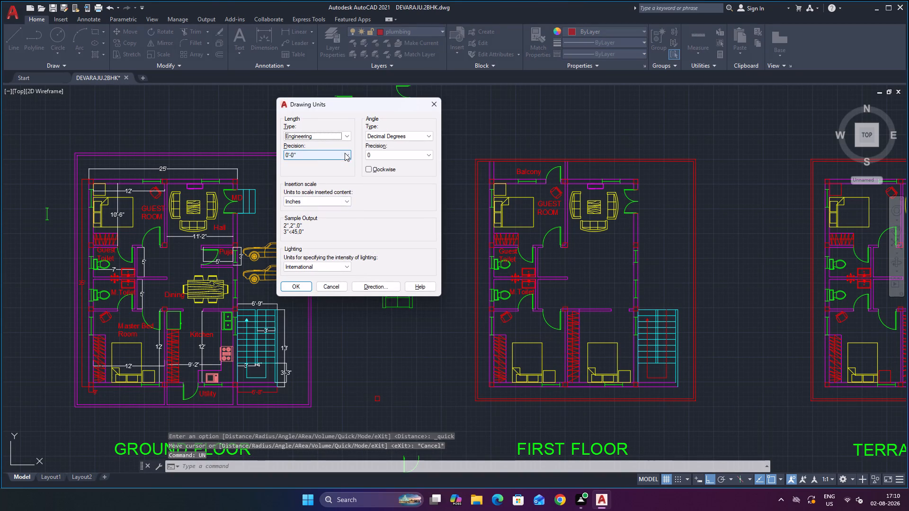
pyautogui.click(345, 153)
pyautogui.click(307, 169)
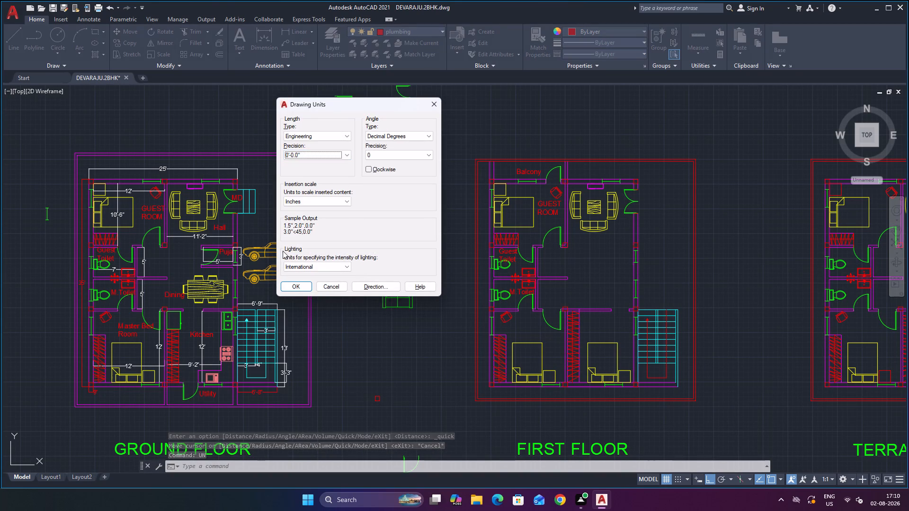
pyautogui.click(297, 286)
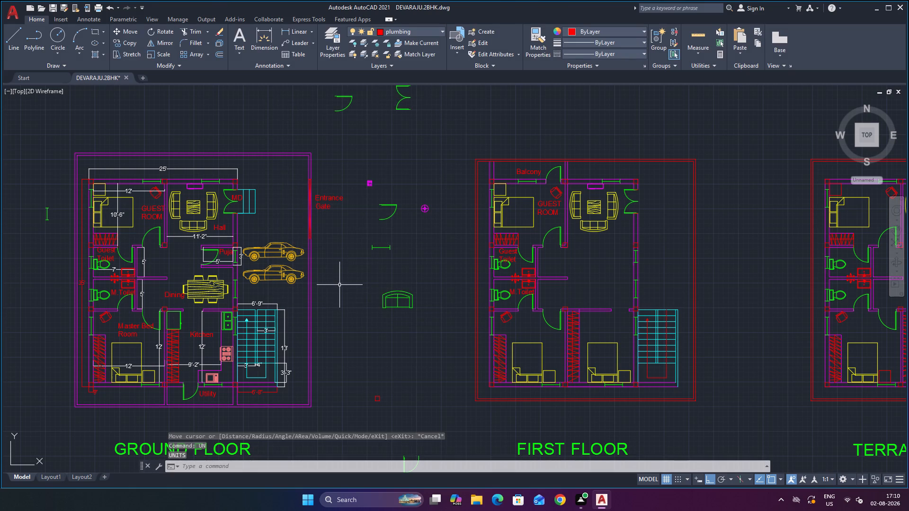
# Set the Standard dimension style's linear precision to 0'-0.0" and make that style current.
pyautogui.press('d')
pyautogui.press('Return')
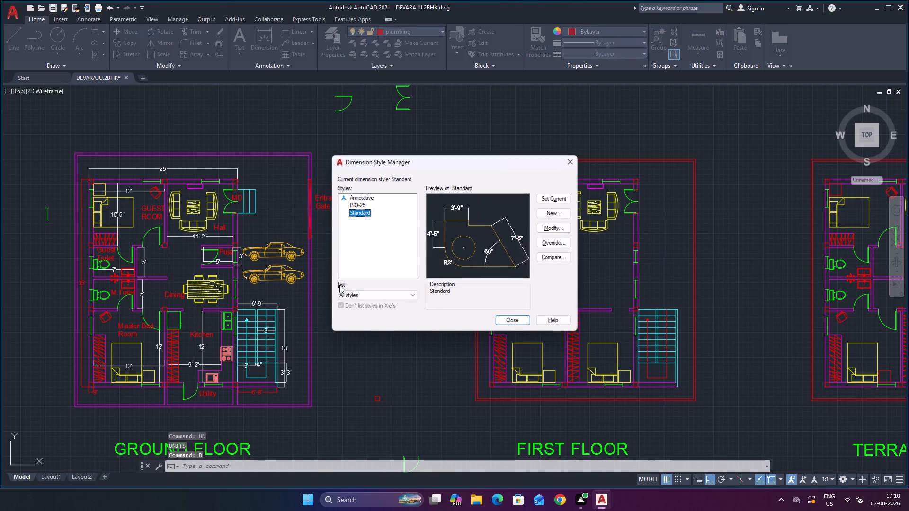
pyautogui.click(559, 228)
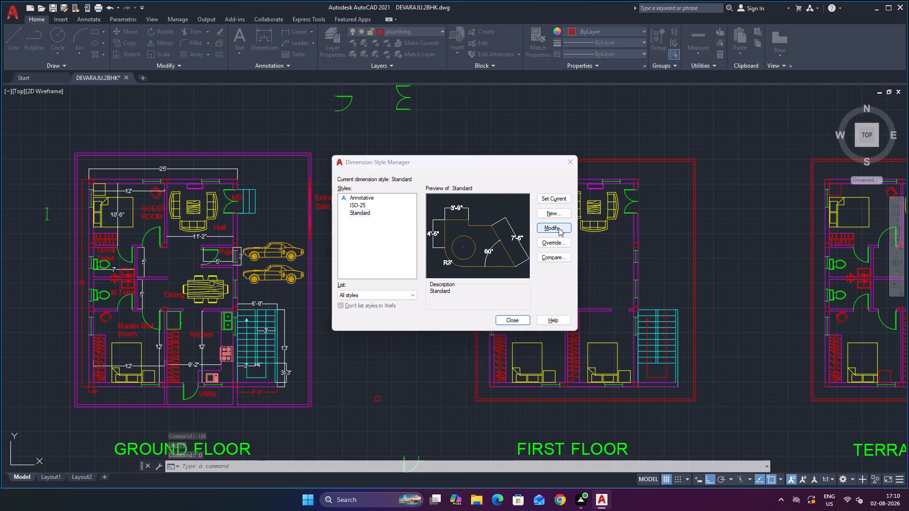
pyautogui.click(316, 183)
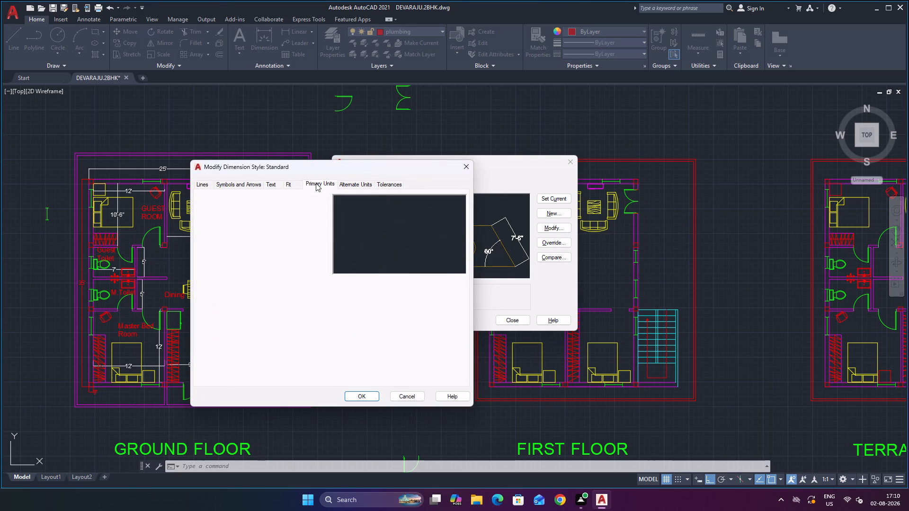
pyautogui.click(286, 218)
pyautogui.click(280, 233)
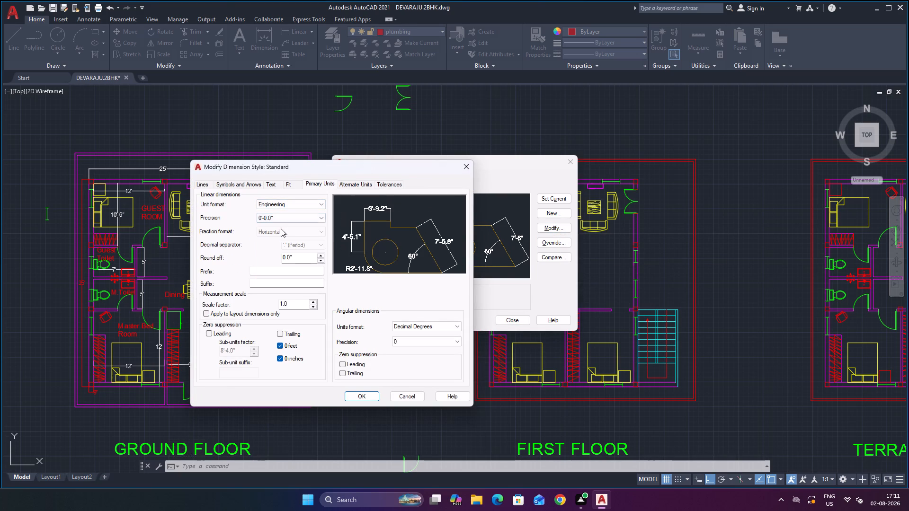
pyautogui.click(363, 394)
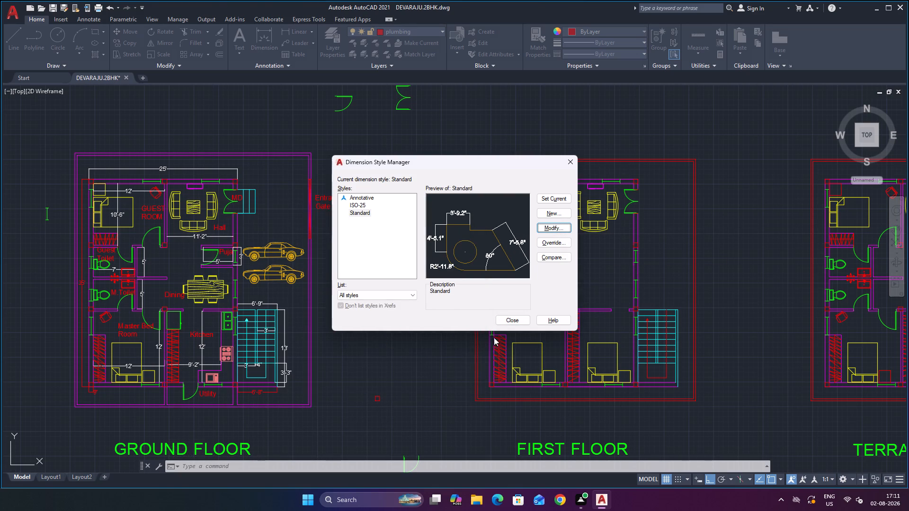
pyautogui.click(555, 201)
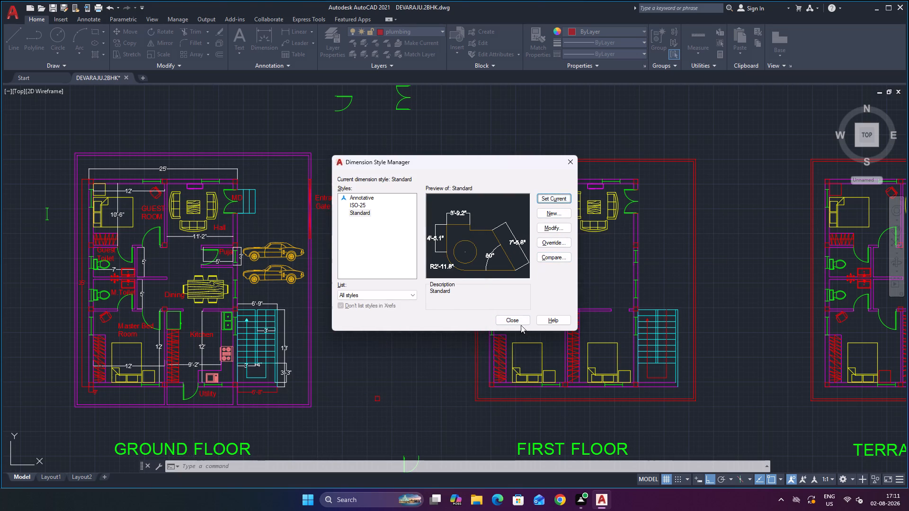
pyautogui.click(518, 323)
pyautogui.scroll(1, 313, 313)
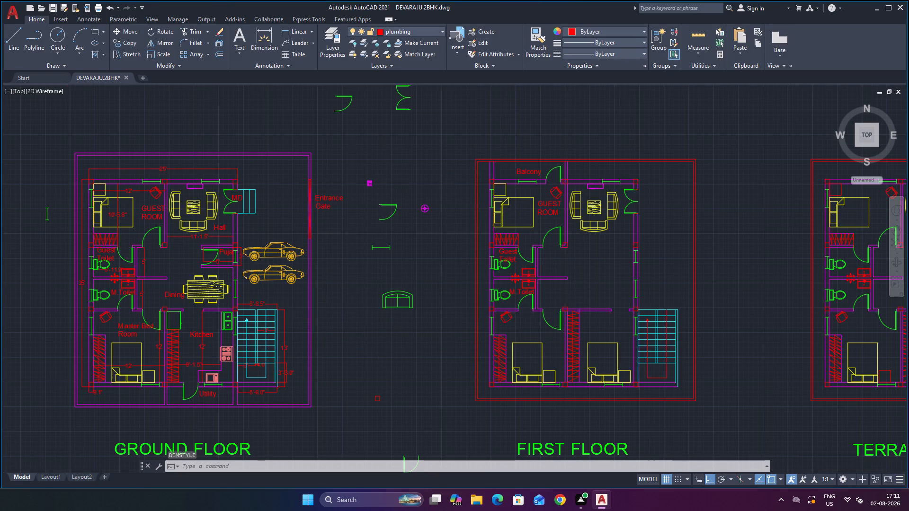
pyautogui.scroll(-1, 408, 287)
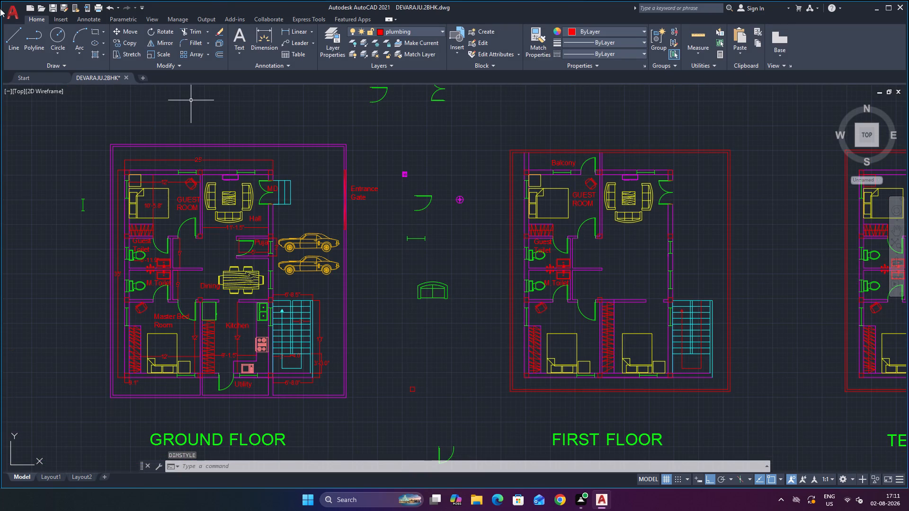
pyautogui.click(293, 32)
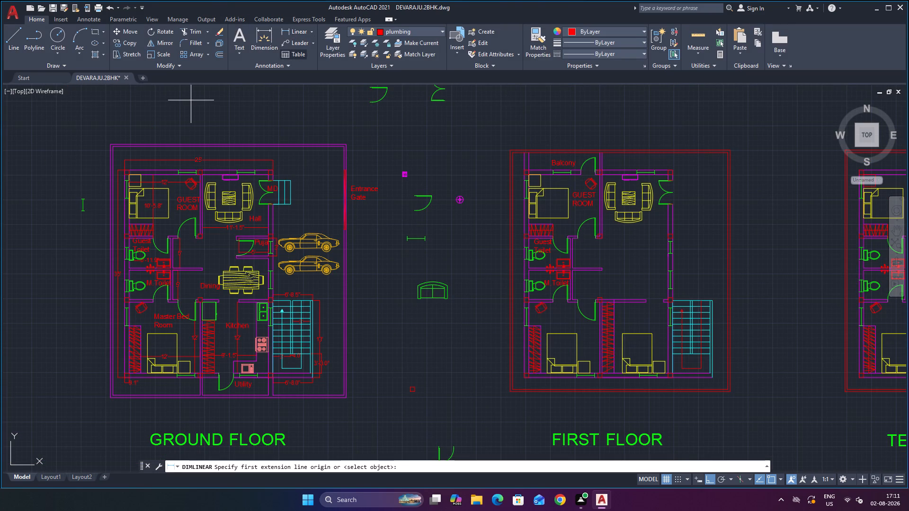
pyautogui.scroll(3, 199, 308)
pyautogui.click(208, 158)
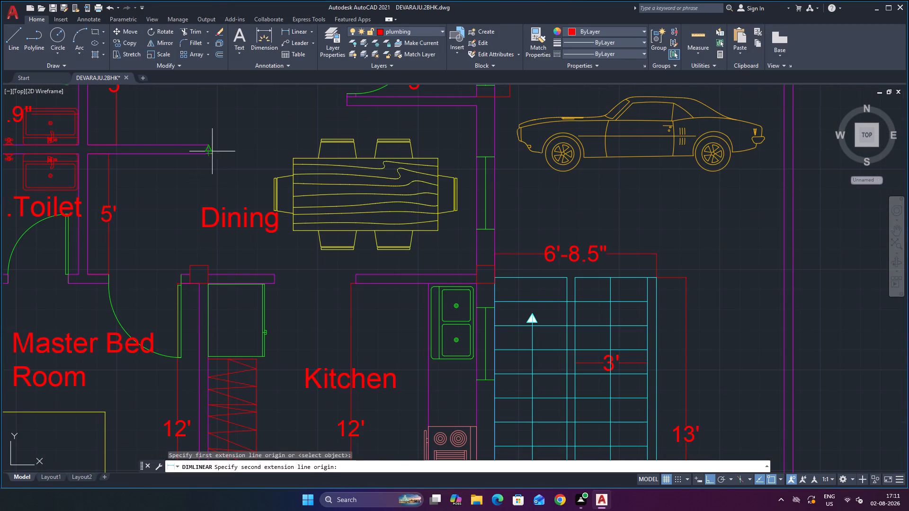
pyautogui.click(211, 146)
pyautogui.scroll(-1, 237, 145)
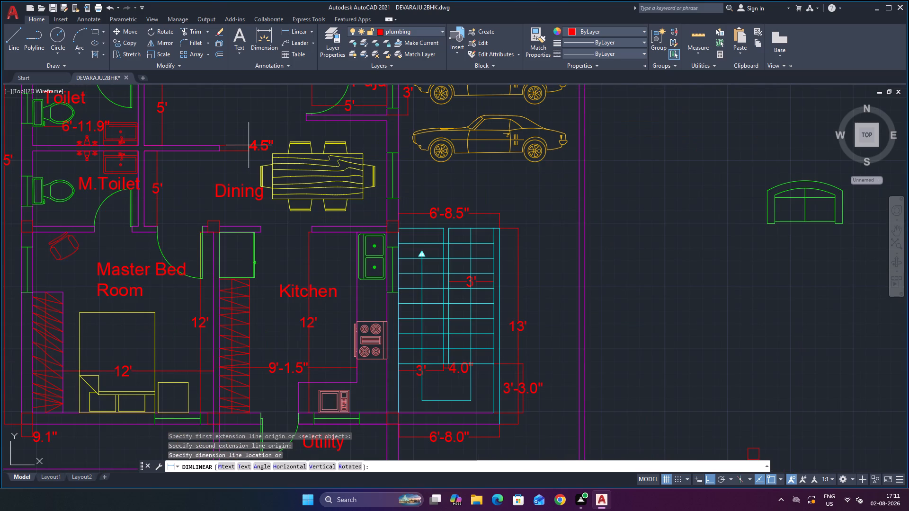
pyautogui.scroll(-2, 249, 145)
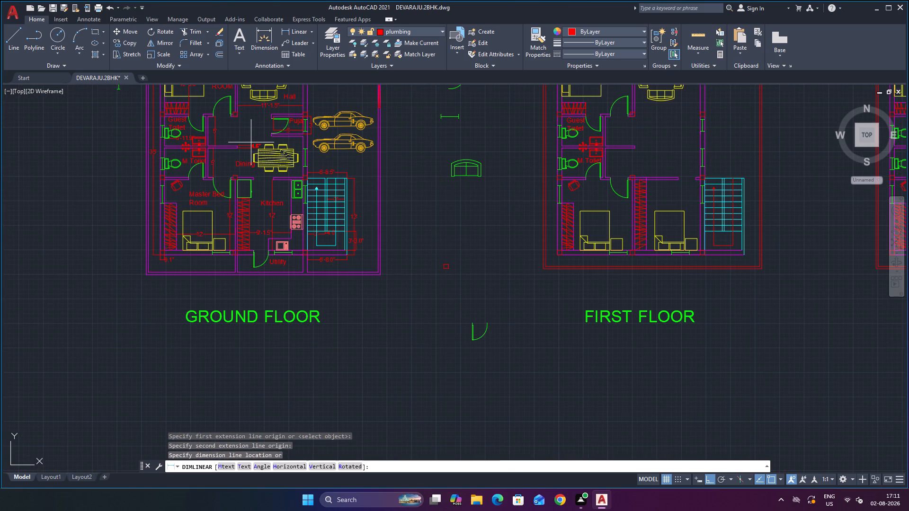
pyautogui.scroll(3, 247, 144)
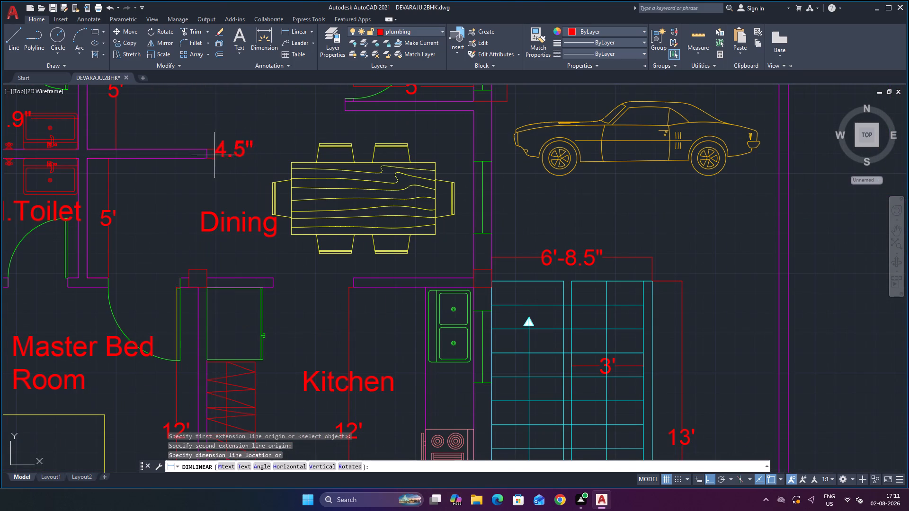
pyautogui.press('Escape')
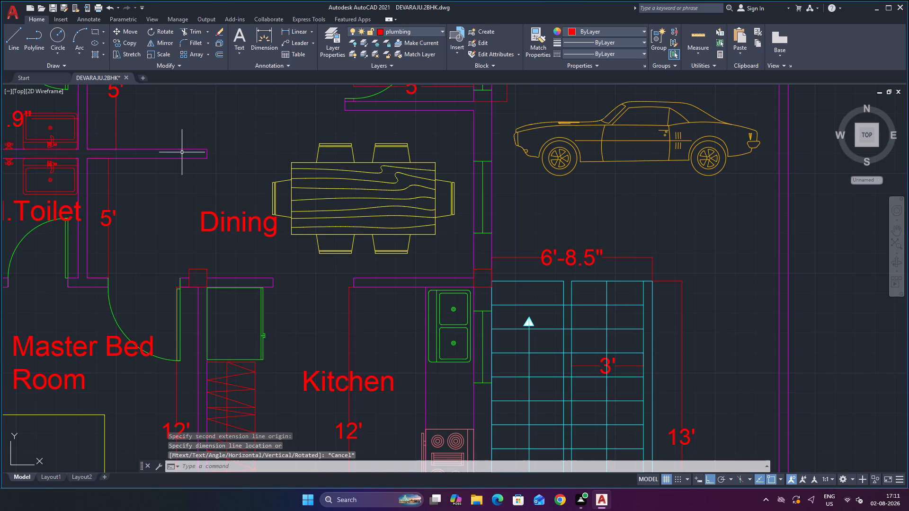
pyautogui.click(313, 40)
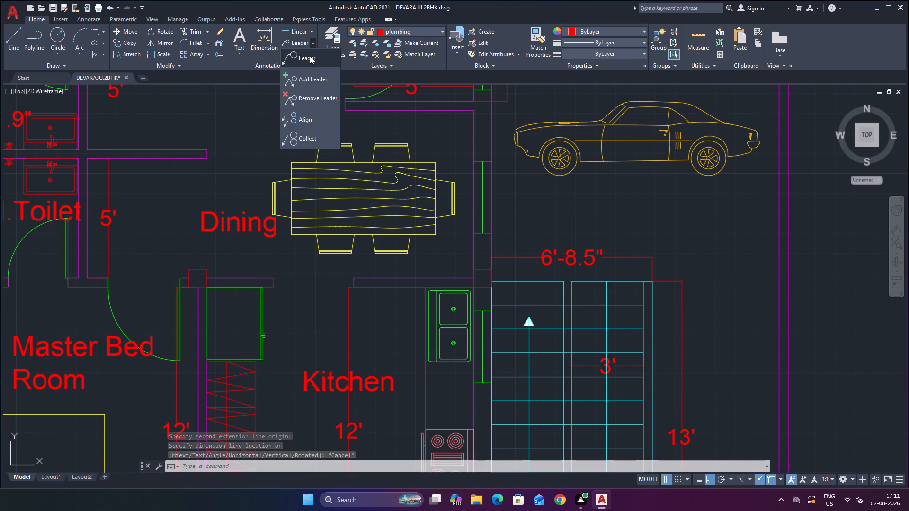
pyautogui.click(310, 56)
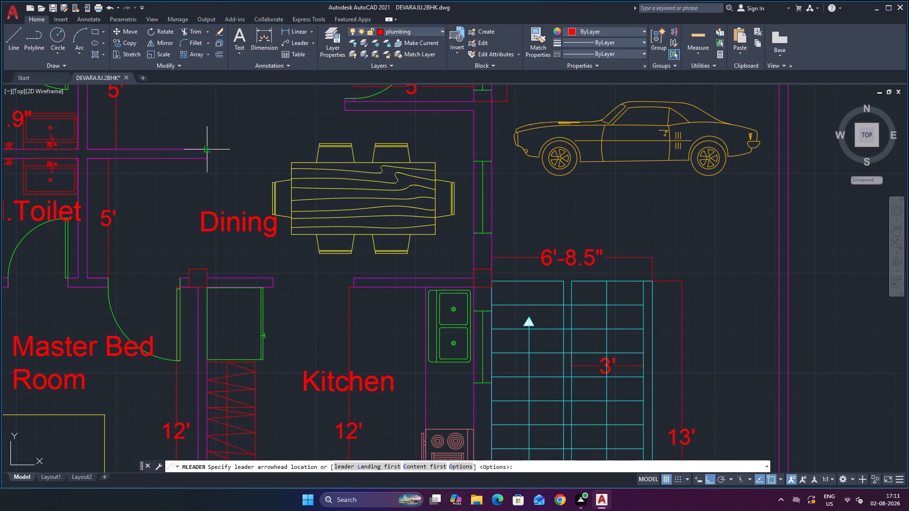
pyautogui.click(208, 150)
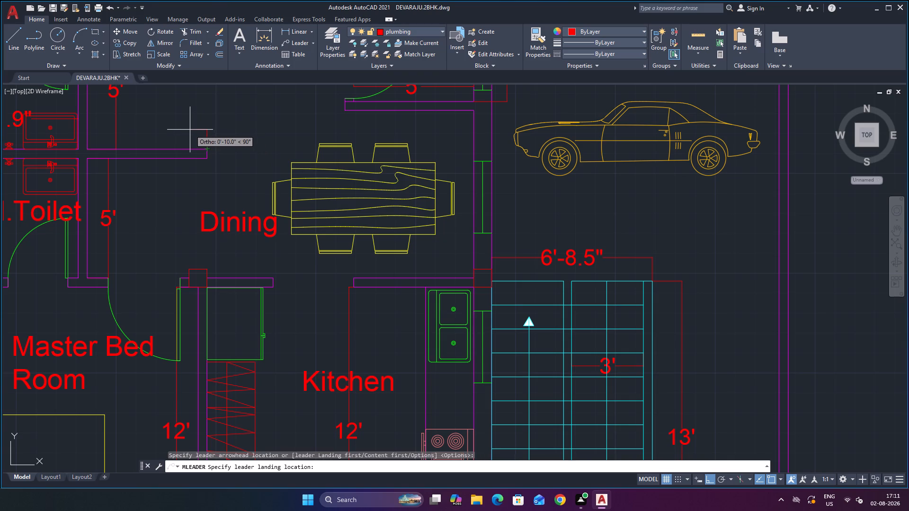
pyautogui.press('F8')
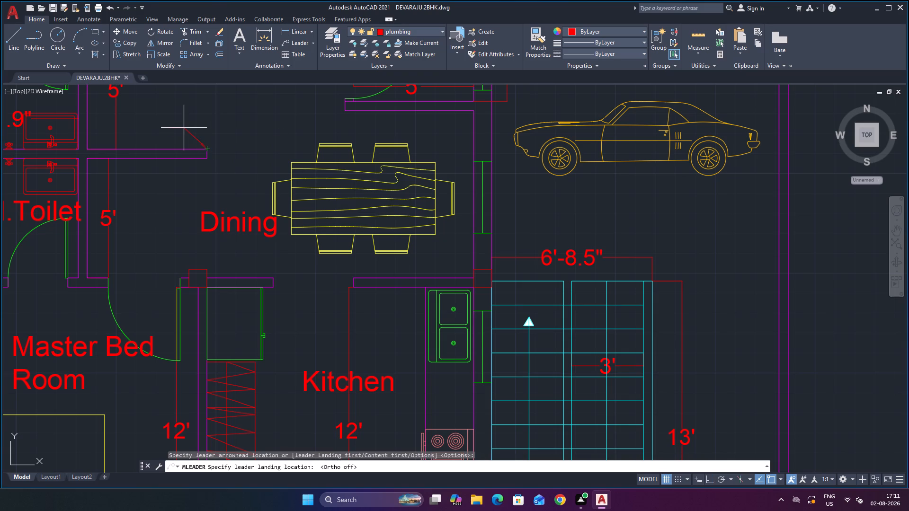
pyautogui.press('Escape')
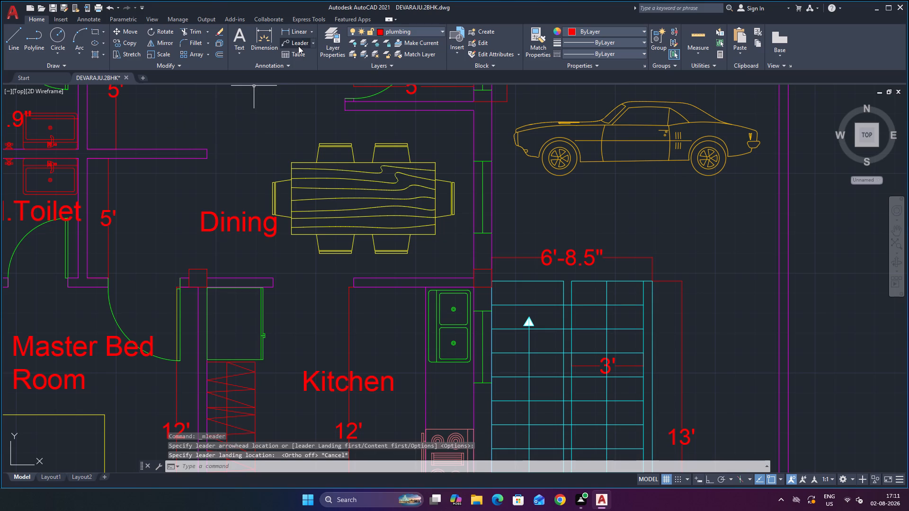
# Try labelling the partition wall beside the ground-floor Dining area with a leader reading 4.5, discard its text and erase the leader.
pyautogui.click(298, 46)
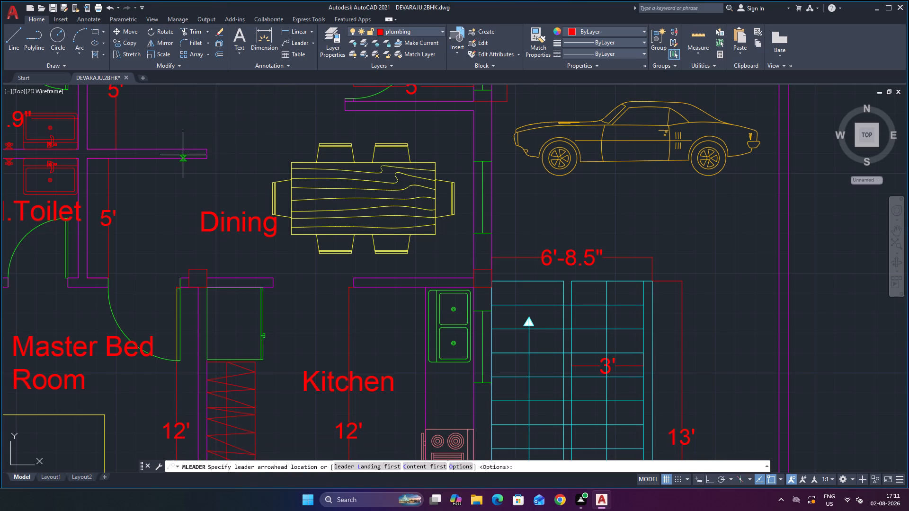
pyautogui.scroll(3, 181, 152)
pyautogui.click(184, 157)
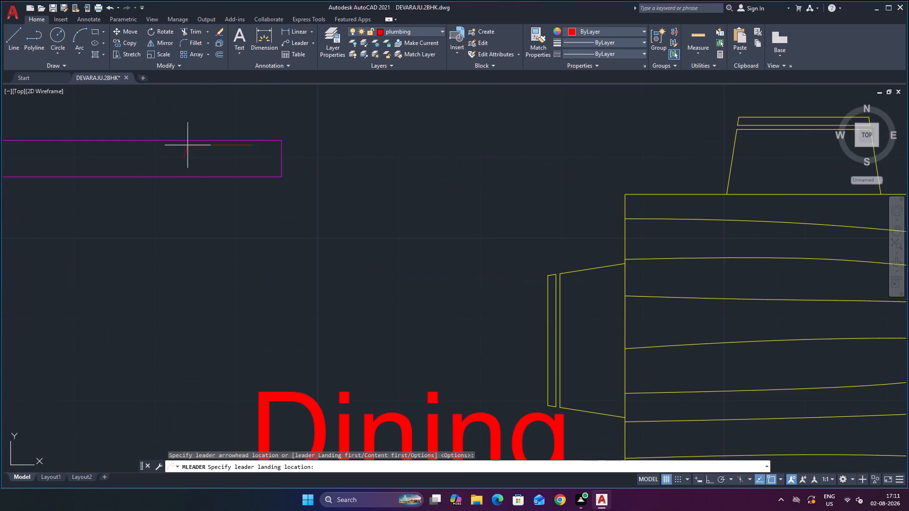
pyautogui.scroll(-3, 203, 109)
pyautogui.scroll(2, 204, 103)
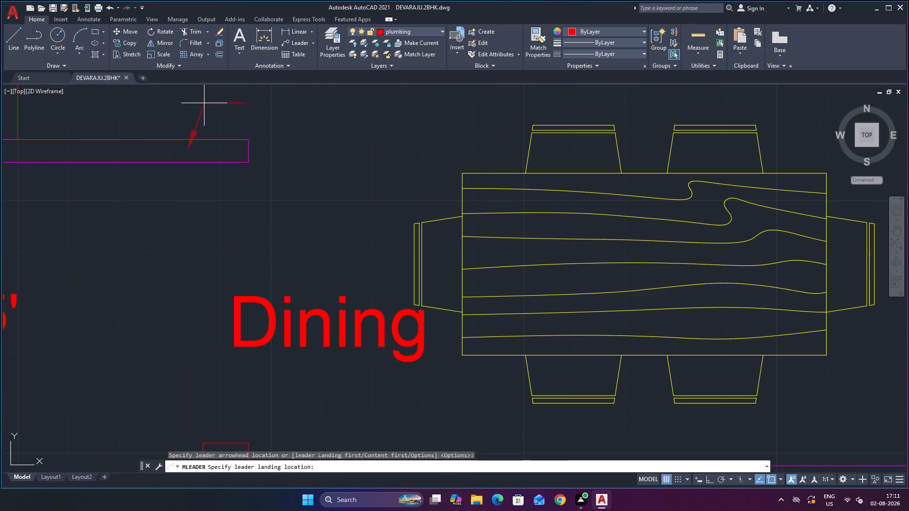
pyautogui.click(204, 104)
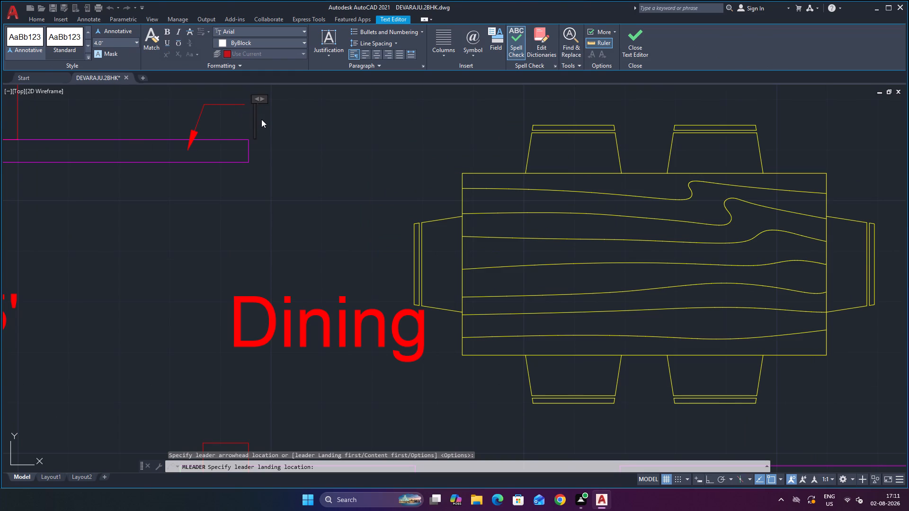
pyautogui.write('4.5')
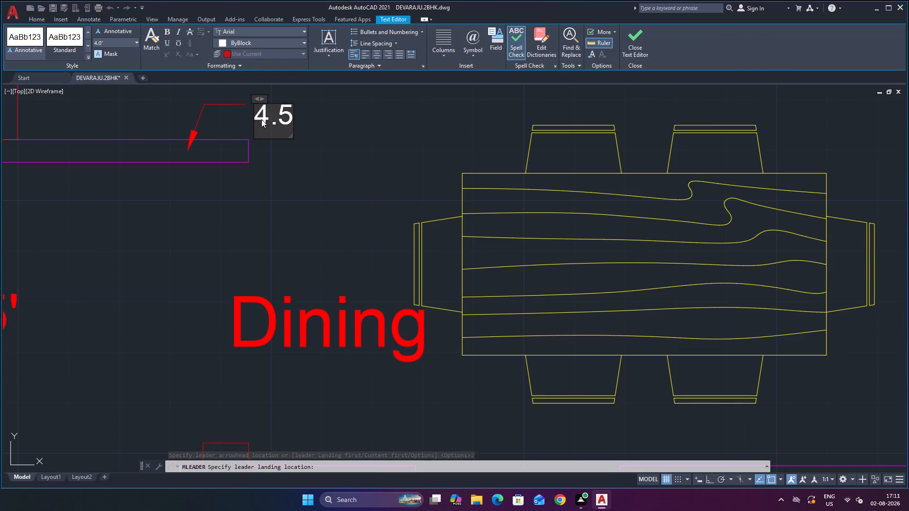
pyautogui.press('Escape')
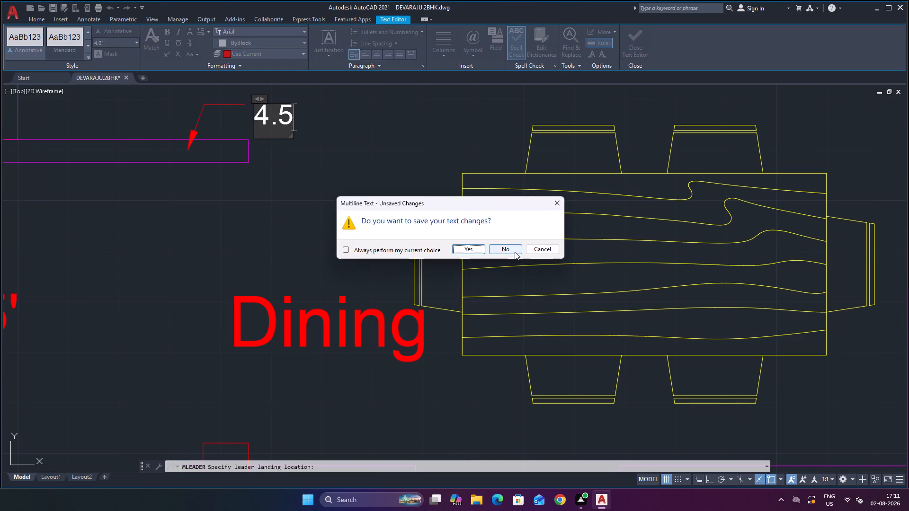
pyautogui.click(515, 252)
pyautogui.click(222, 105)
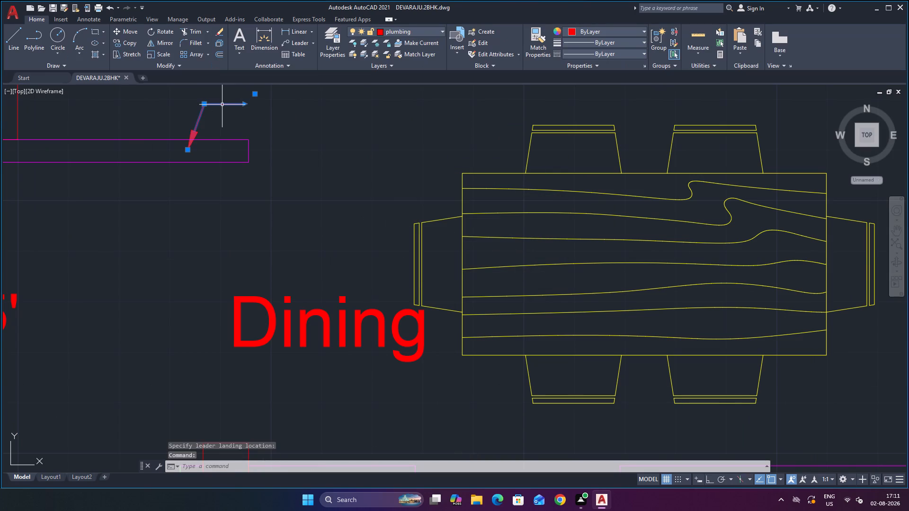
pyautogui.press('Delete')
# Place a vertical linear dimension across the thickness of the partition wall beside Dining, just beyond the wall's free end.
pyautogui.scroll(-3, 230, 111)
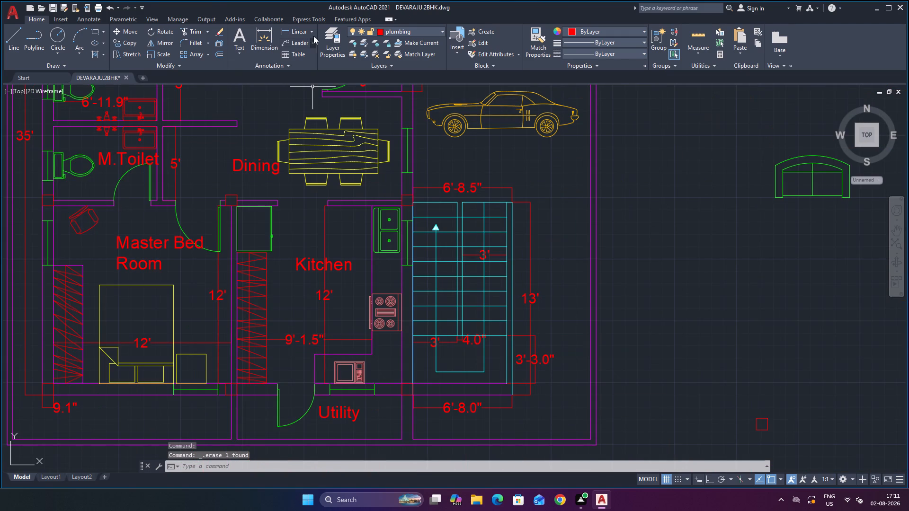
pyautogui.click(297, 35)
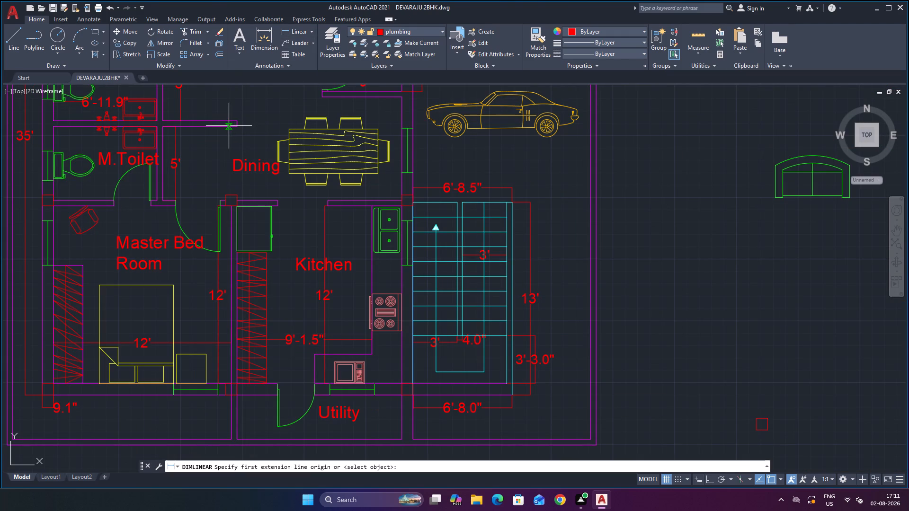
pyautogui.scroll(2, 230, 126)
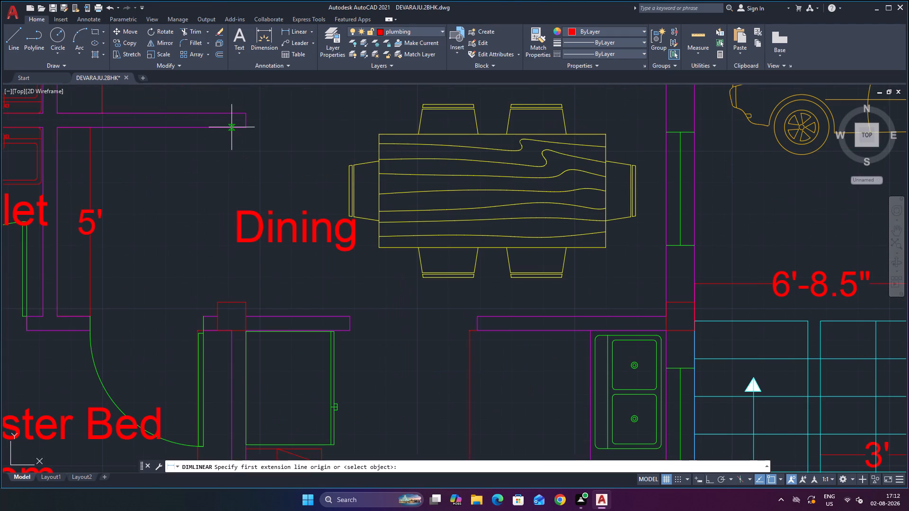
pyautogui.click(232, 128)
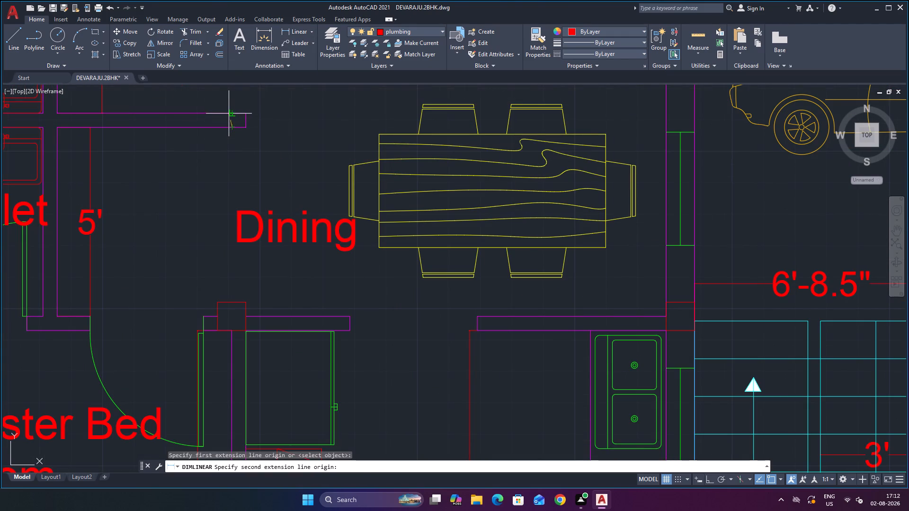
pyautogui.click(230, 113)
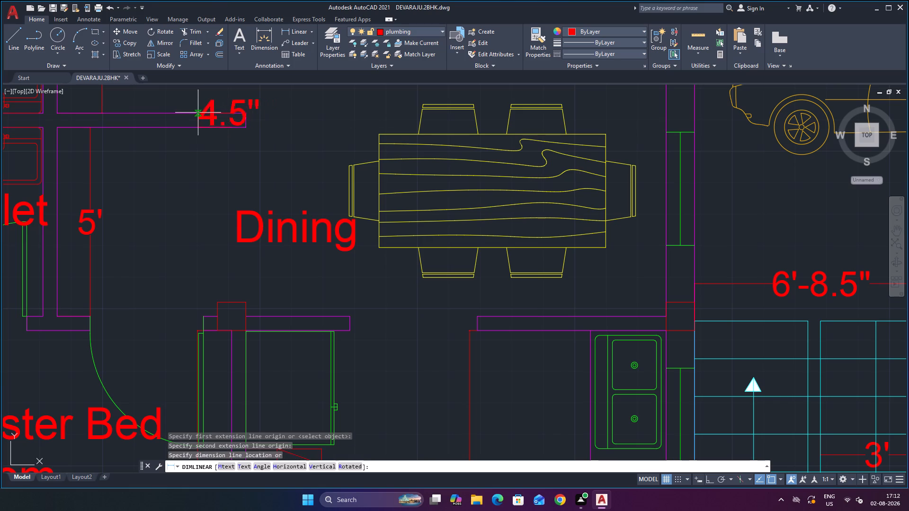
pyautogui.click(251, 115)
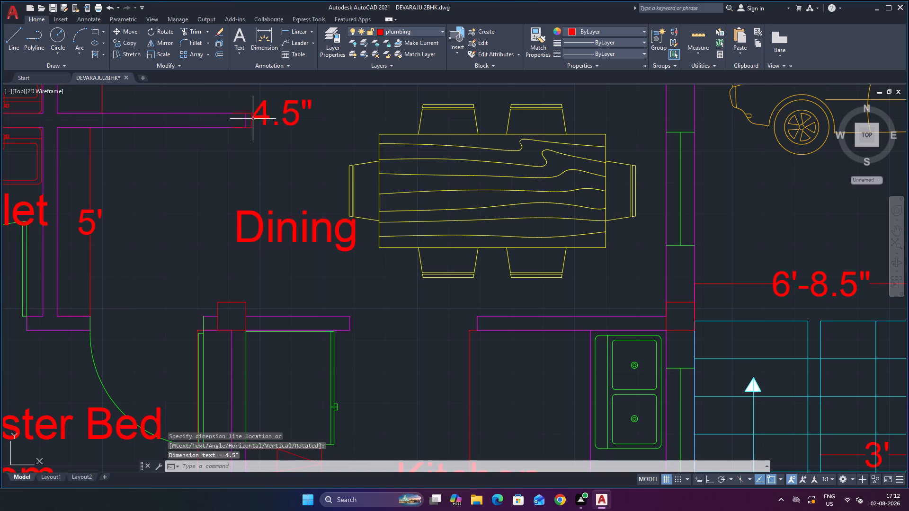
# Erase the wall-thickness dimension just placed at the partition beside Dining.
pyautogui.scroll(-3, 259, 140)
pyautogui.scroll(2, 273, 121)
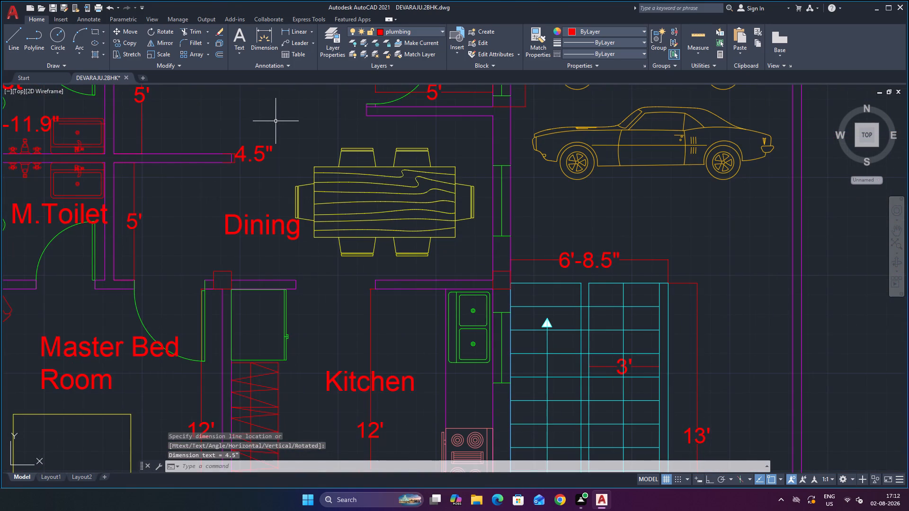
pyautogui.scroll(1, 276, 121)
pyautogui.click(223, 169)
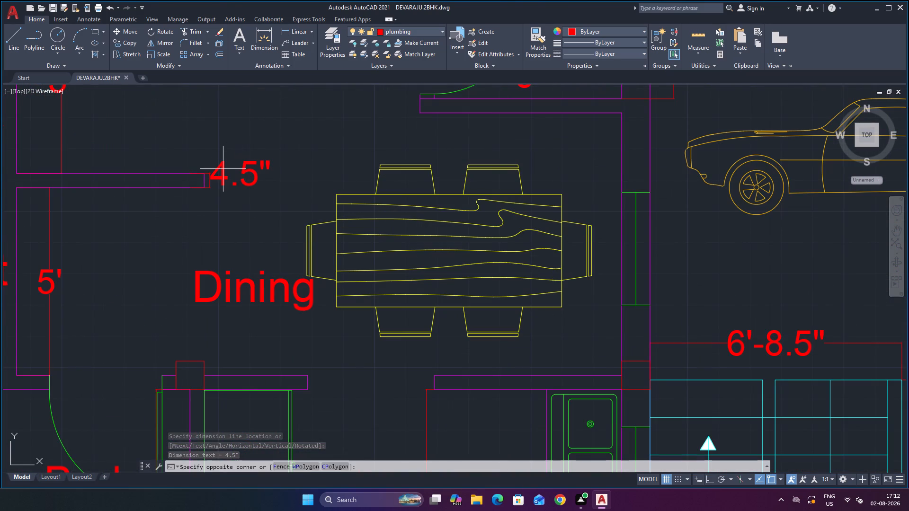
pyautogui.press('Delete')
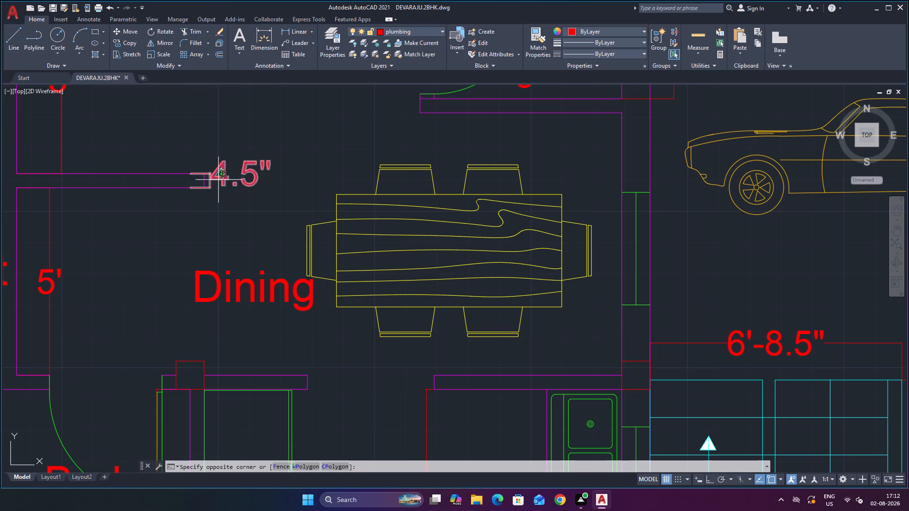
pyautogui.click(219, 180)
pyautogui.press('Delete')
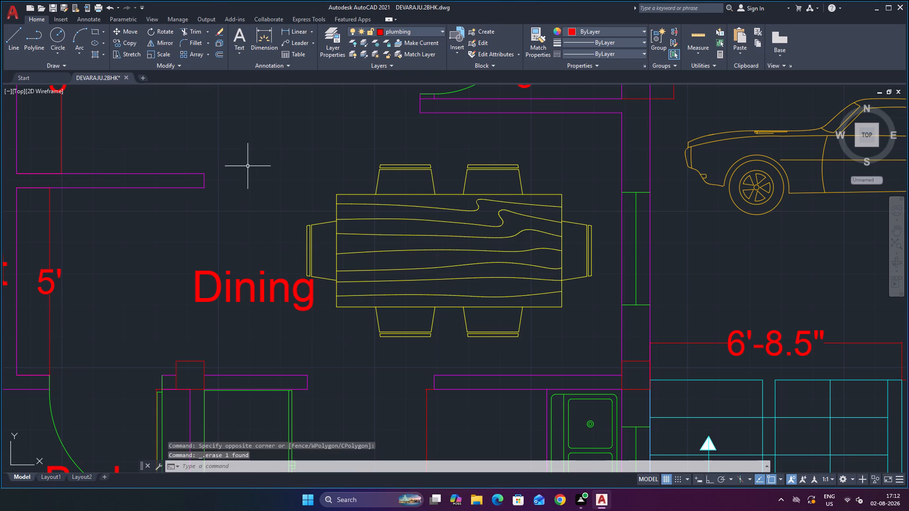
# Dimension the Dining-side partition wall's thickness between its two end corners, with the dimension line close to the wall end.
pyautogui.click(302, 33)
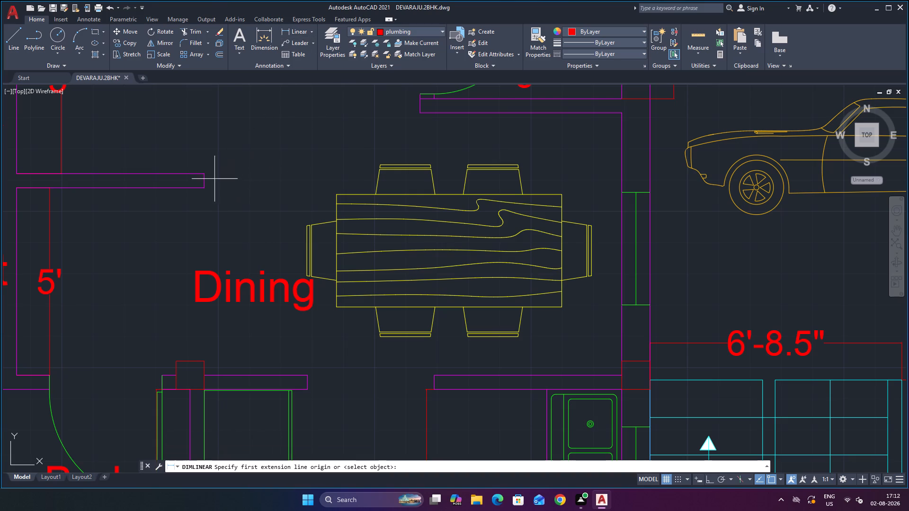
pyautogui.click(207, 189)
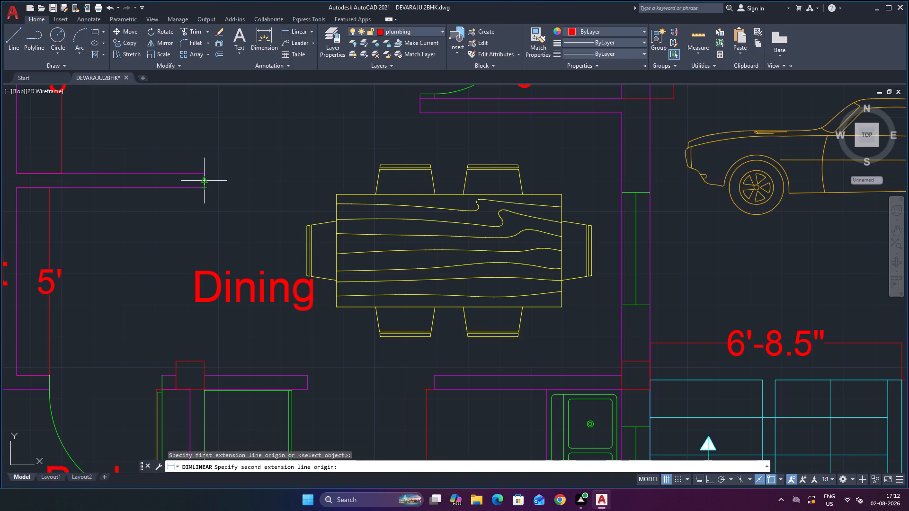
pyautogui.click(204, 171)
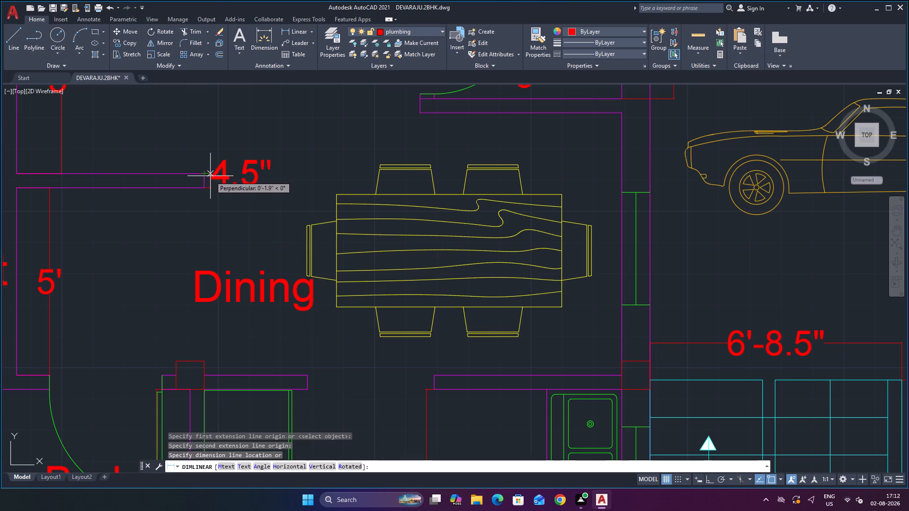
pyautogui.click(208, 176)
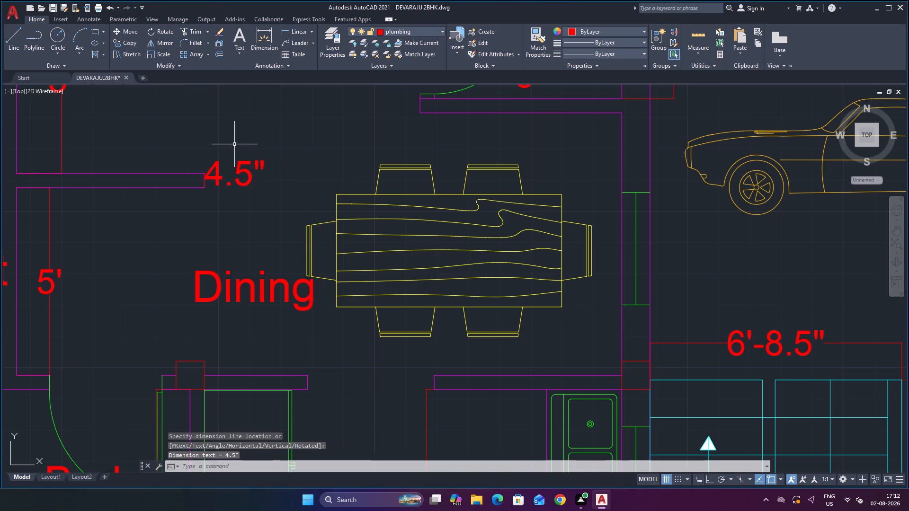
# Look over the ground-floor dimensions and compare that plan with the first-floor plan beside it.
pyautogui.scroll(-1, 250, 165)
pyautogui.scroll(-3, 284, 127)
pyautogui.scroll(2, 301, 169)
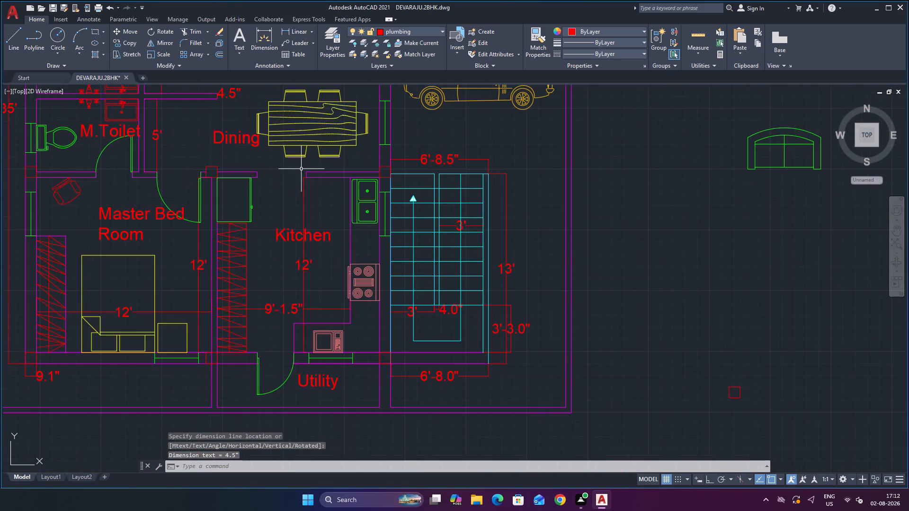
pyautogui.scroll(-4, 256, 135)
pyautogui.scroll(3, 247, 105)
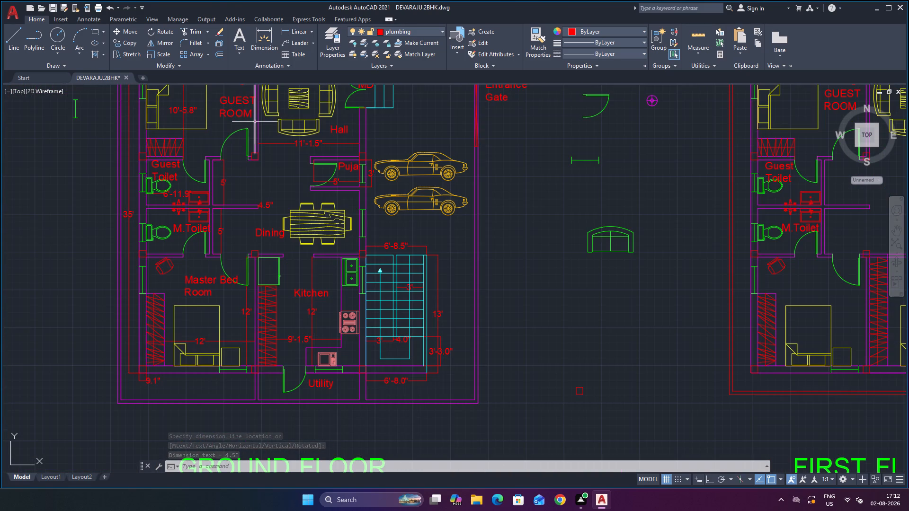
pyautogui.scroll(-4, 257, 125)
pyautogui.scroll(4, 272, 126)
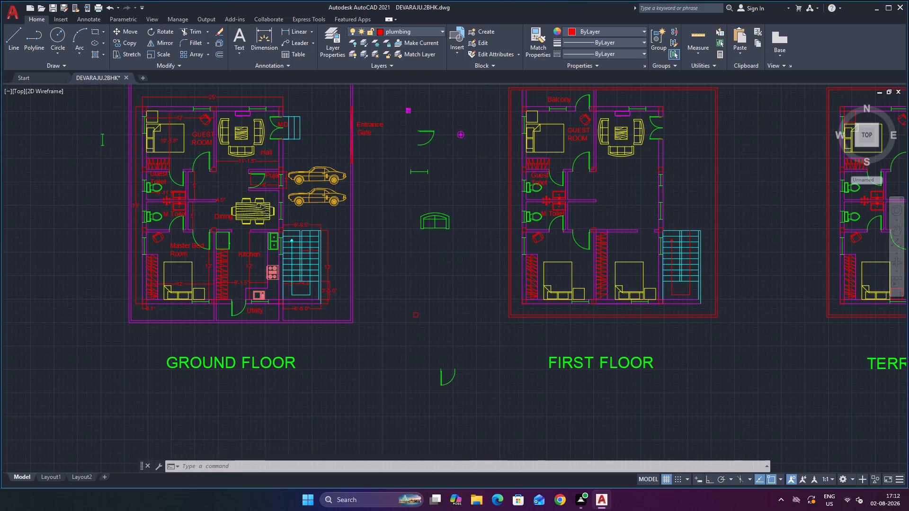
pyautogui.scroll(-1, 390, 221)
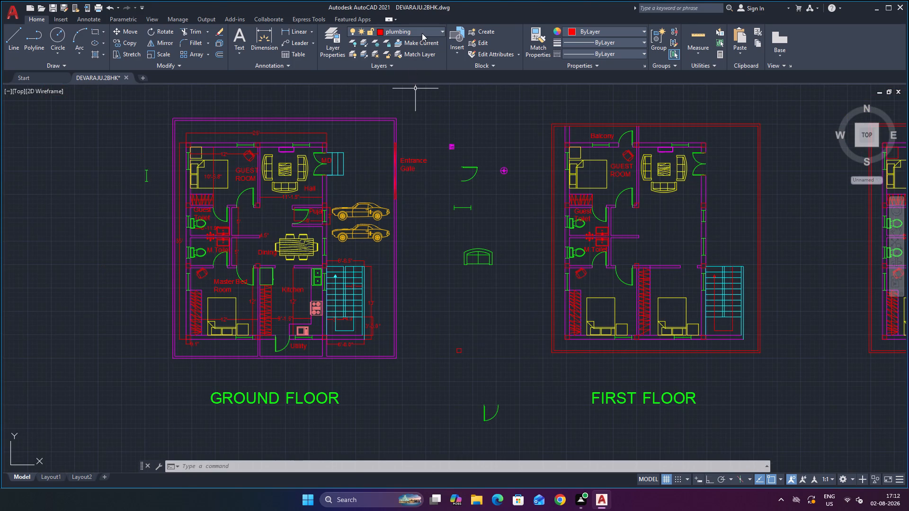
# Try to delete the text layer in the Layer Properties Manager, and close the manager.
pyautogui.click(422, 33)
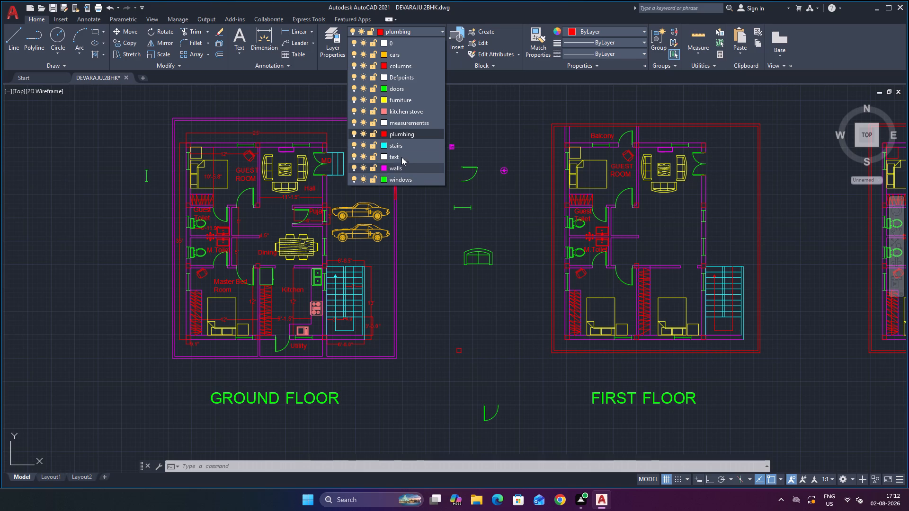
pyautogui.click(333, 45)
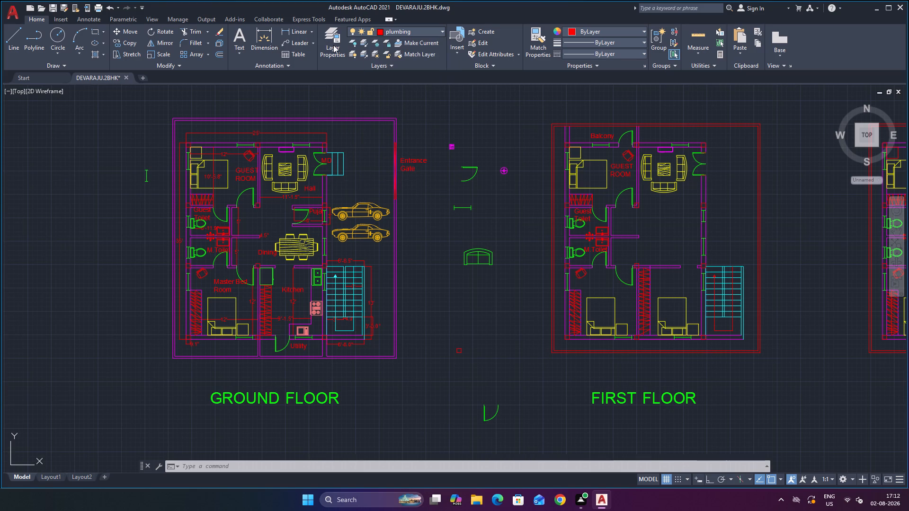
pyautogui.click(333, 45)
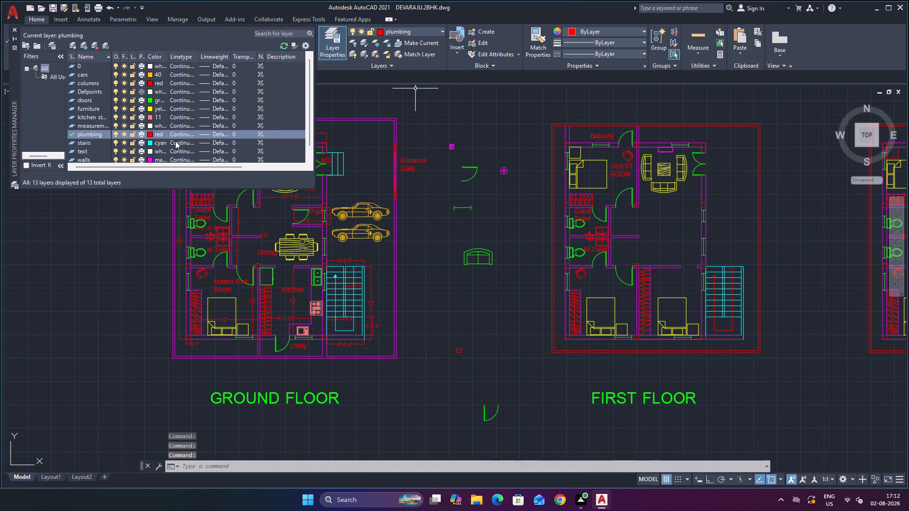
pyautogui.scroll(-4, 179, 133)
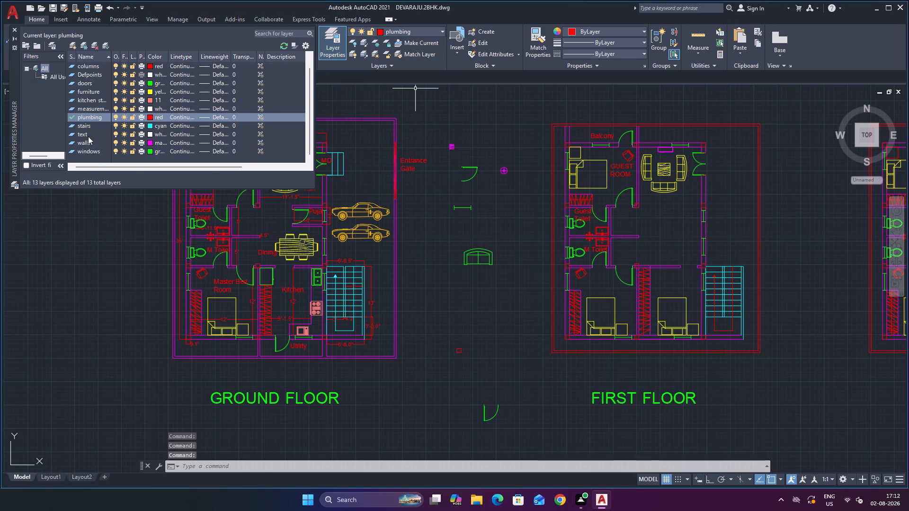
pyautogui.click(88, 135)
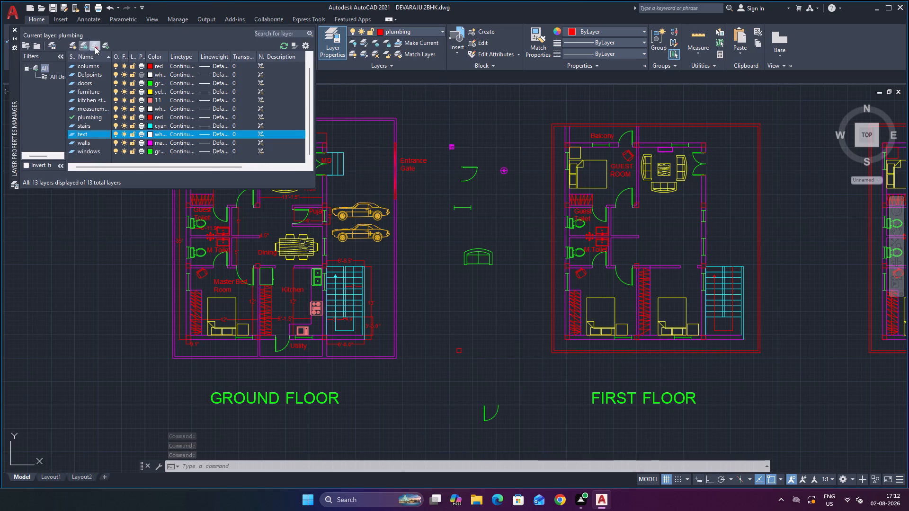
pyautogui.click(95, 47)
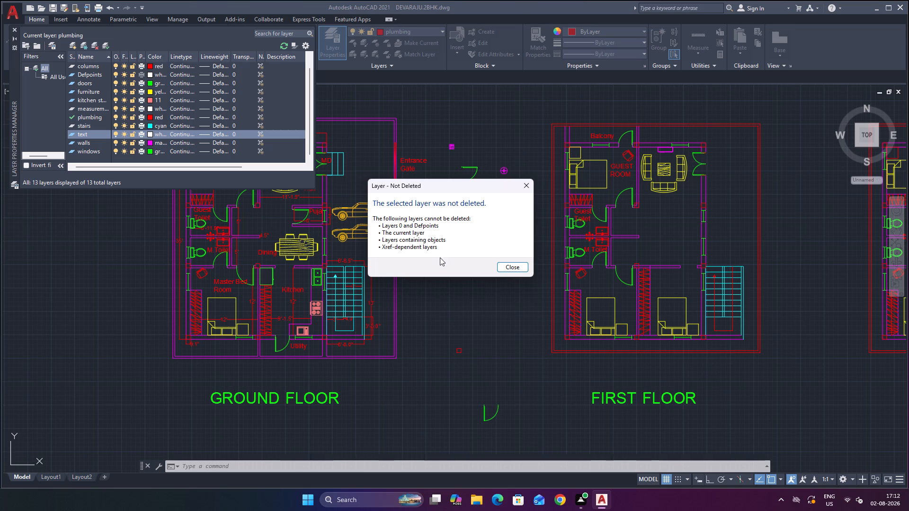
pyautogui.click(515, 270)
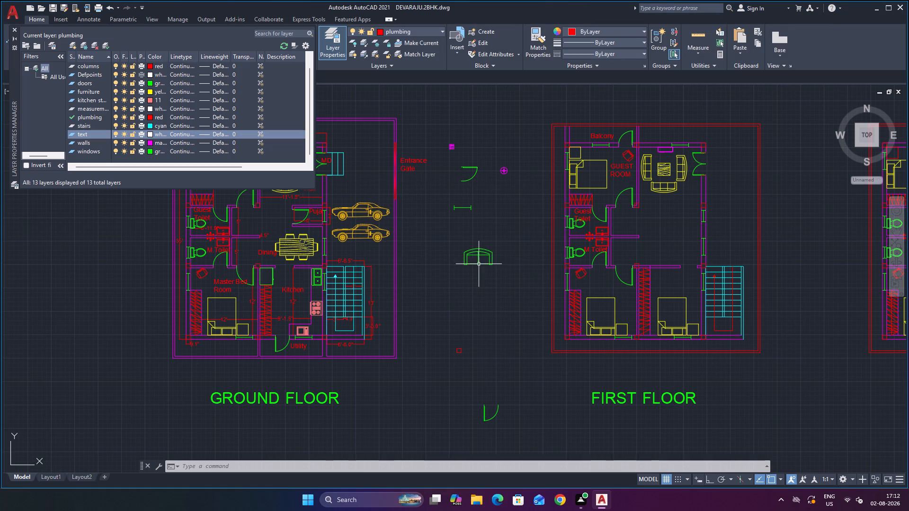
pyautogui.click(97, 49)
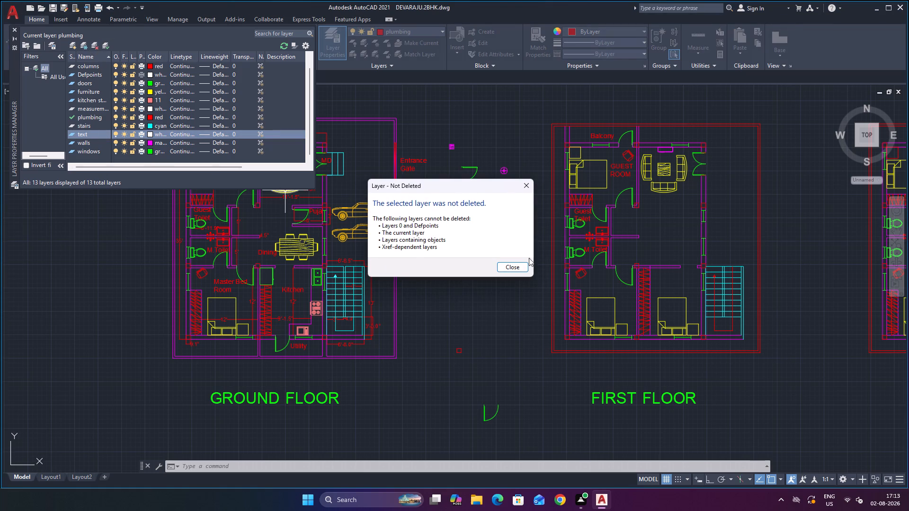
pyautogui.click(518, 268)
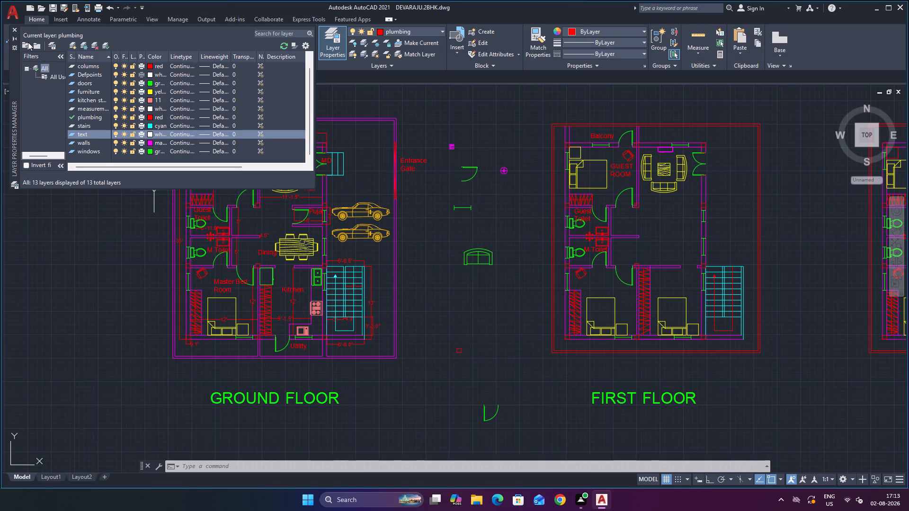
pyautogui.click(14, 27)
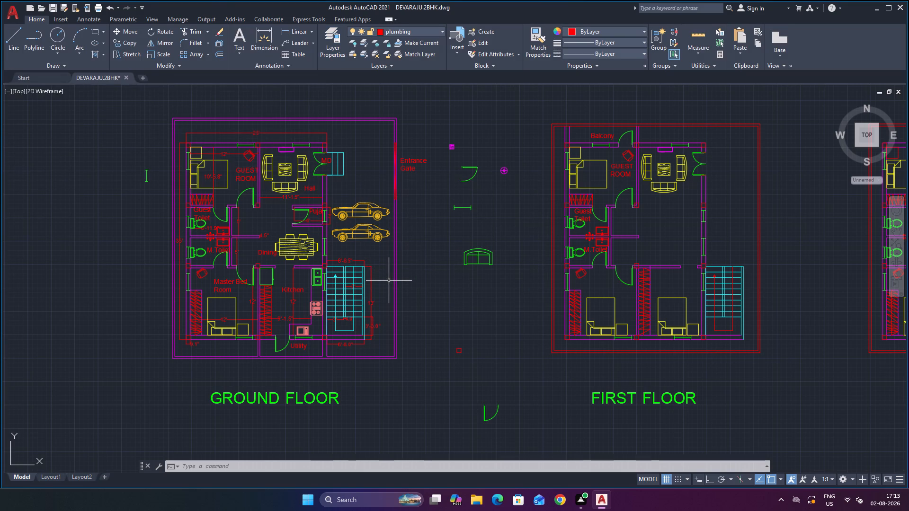
# Stretch the Guest Toilet width dimension's end beside the WC onto the outer wall's inner face so it spans 7'.
pyautogui.scroll(1, 389, 281)
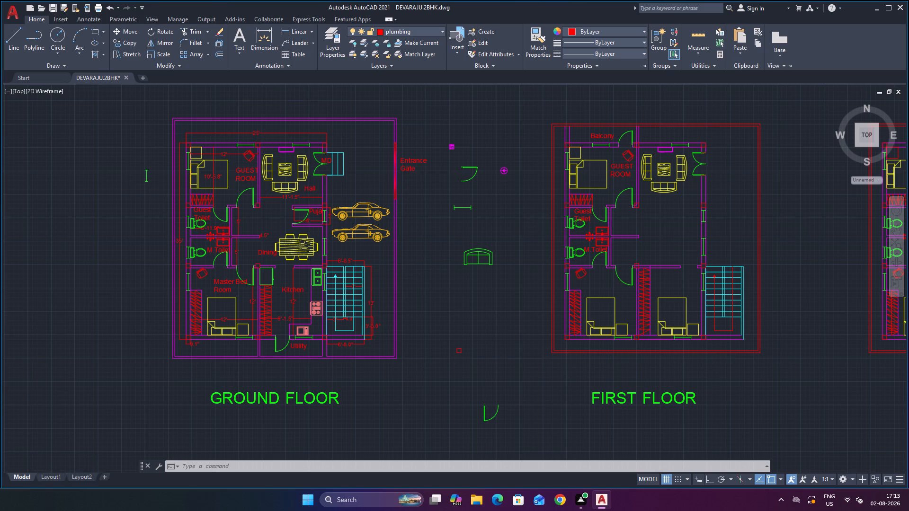
pyautogui.scroll(1, 65, 185)
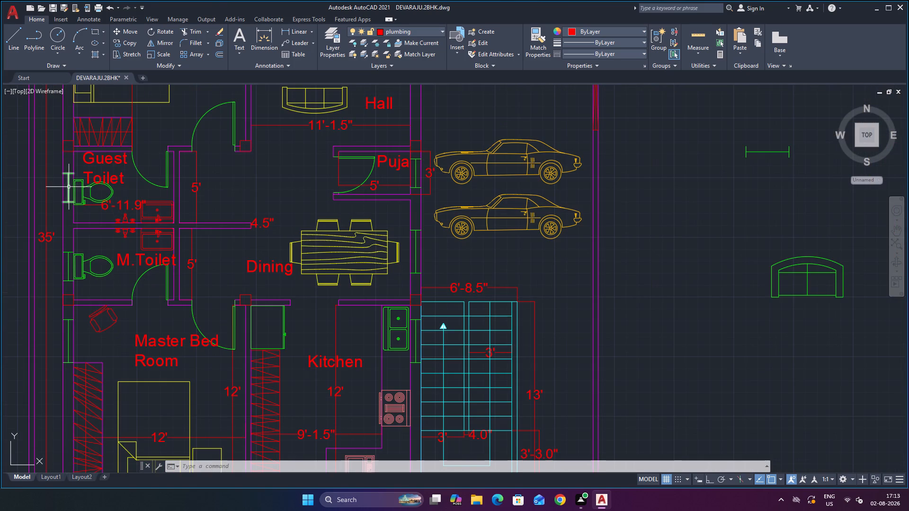
pyautogui.scroll(2, 130, 217)
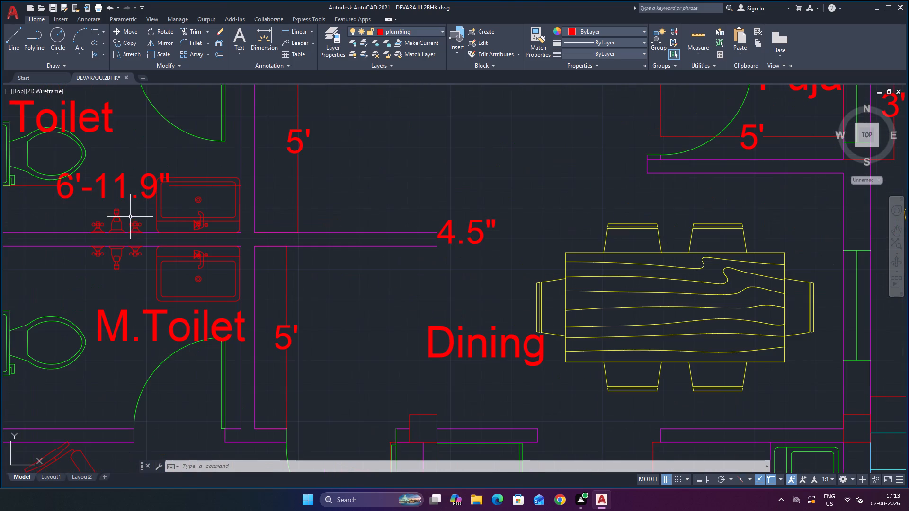
pyautogui.click(122, 182)
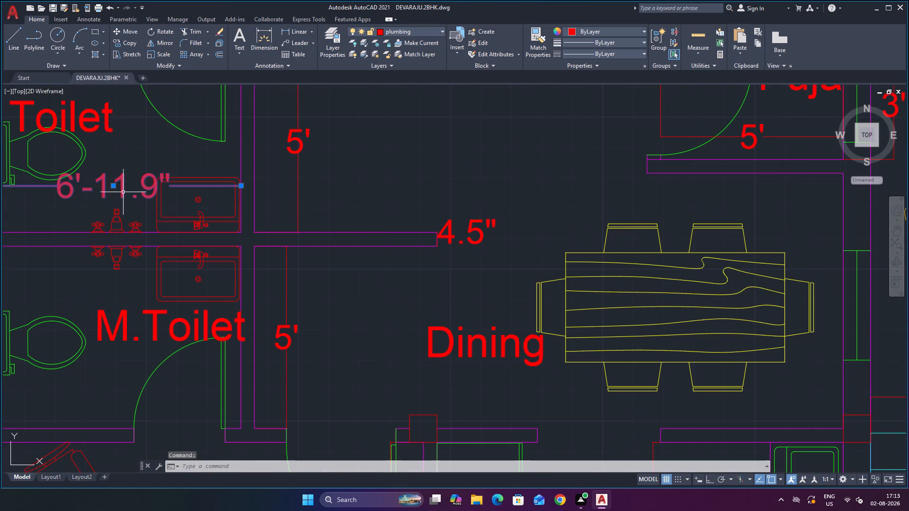
pyautogui.scroll(-2, 32, 211)
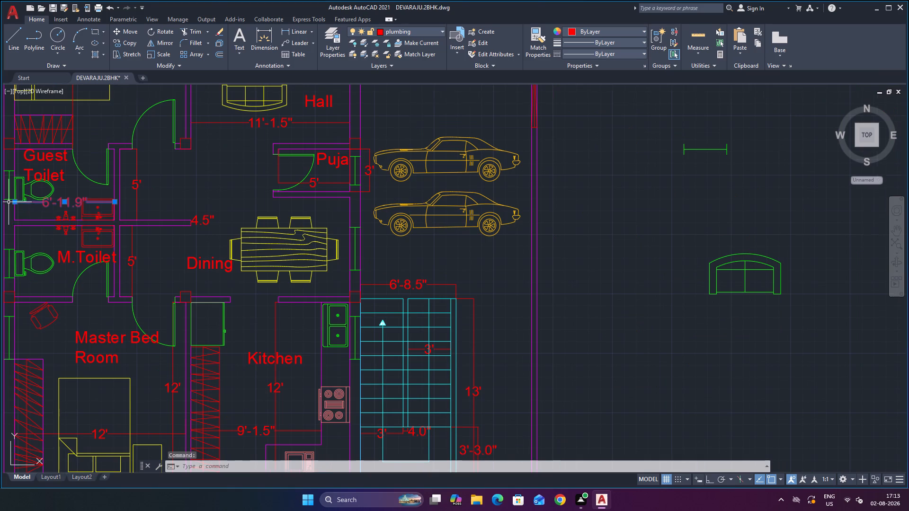
pyautogui.scroll(8, 9, 202)
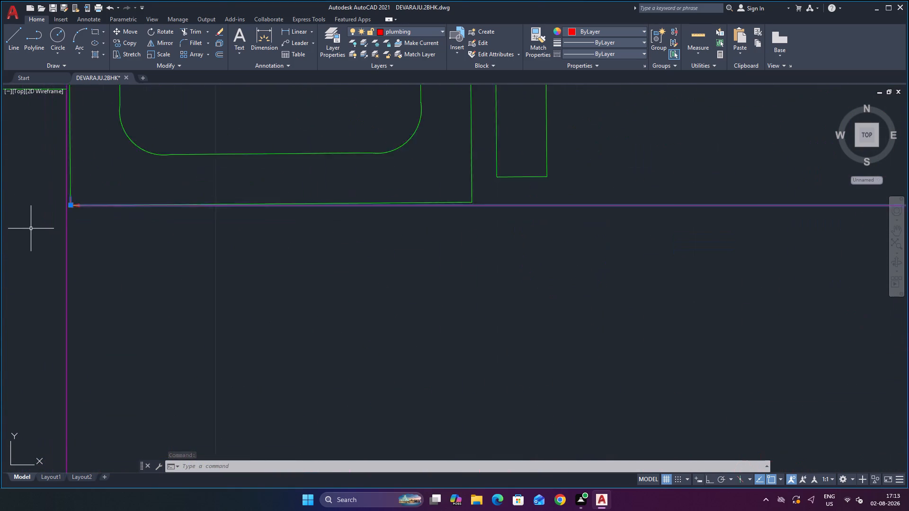
pyautogui.scroll(2, 31, 229)
pyautogui.scroll(-3, 95, 197)
pyautogui.scroll(-3, 109, 252)
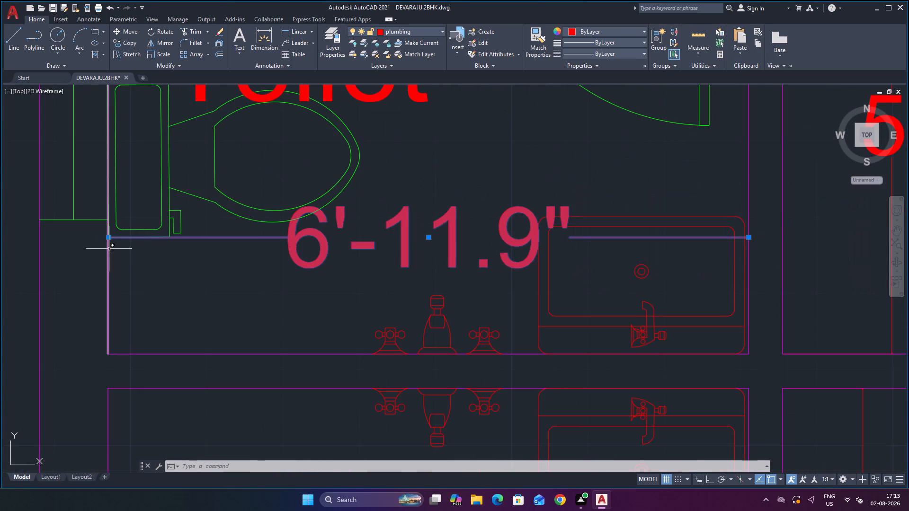
pyautogui.scroll(4, 76, 218)
pyautogui.scroll(3, 350, 369)
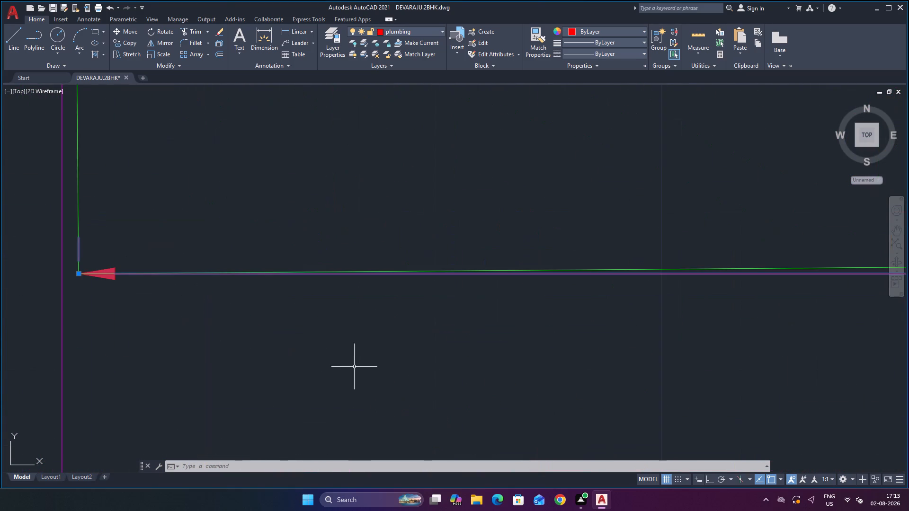
pyautogui.click(79, 274)
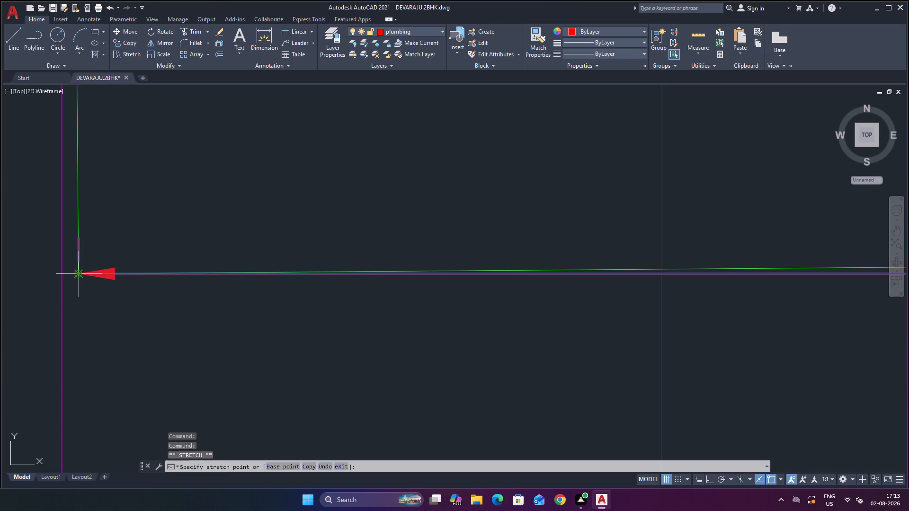
pyautogui.click(62, 275)
pyautogui.scroll(-5, 187, 339)
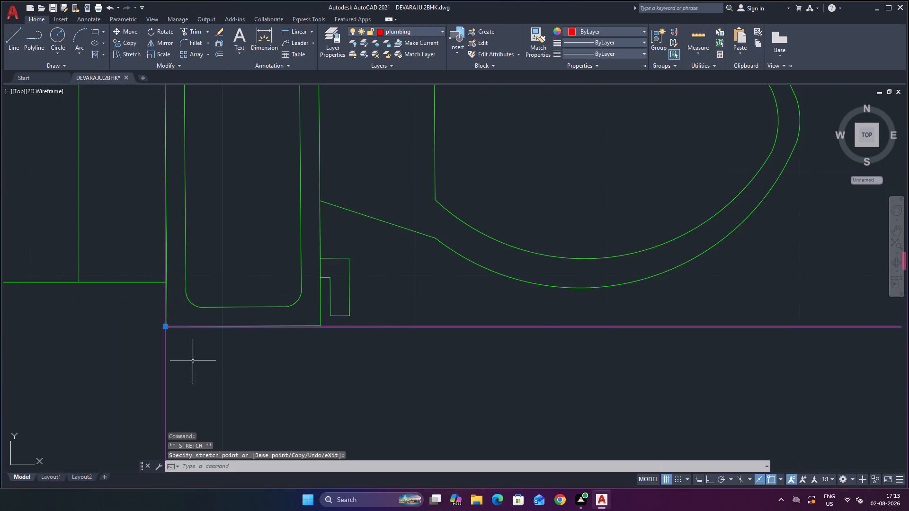
pyautogui.scroll(-5, 269, 380)
pyautogui.scroll(2, 419, 365)
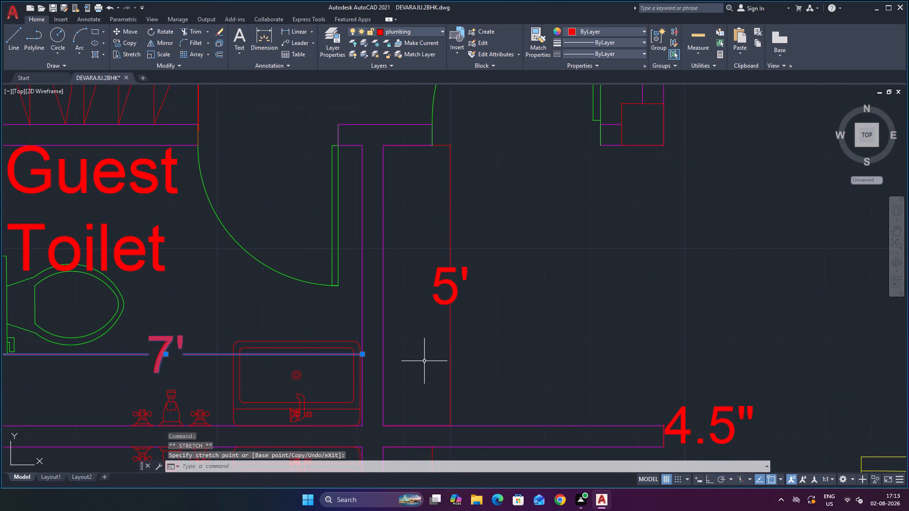
pyautogui.scroll(-2, 428, 365)
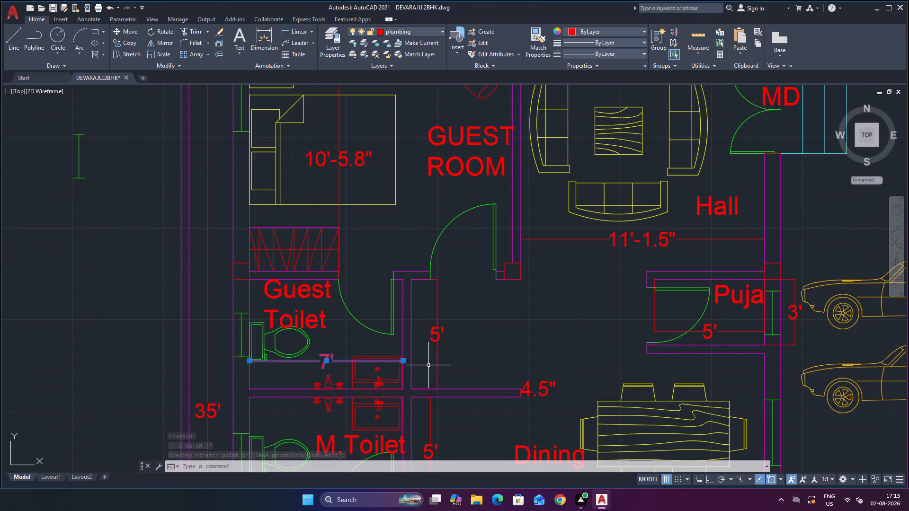
# Save the drawing.
pyautogui.hotkey('ctrl', 's')
pyautogui.hotkey('ctrl', 's')
pyautogui.hotkey('ctrl', 's')
# Look over the ground-floor dimensions around the toilets, Dining, Kitchen and staircase, and view the other floor plans alongside.
pyautogui.scroll(1, 432, 368)
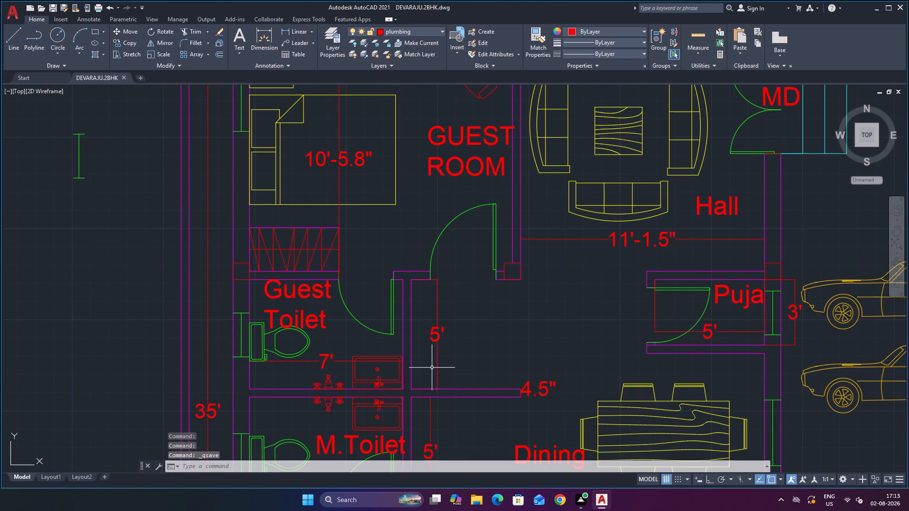
pyautogui.scroll(1, 432, 368)
pyautogui.scroll(-4, 440, 377)
pyautogui.scroll(3, 443, 424)
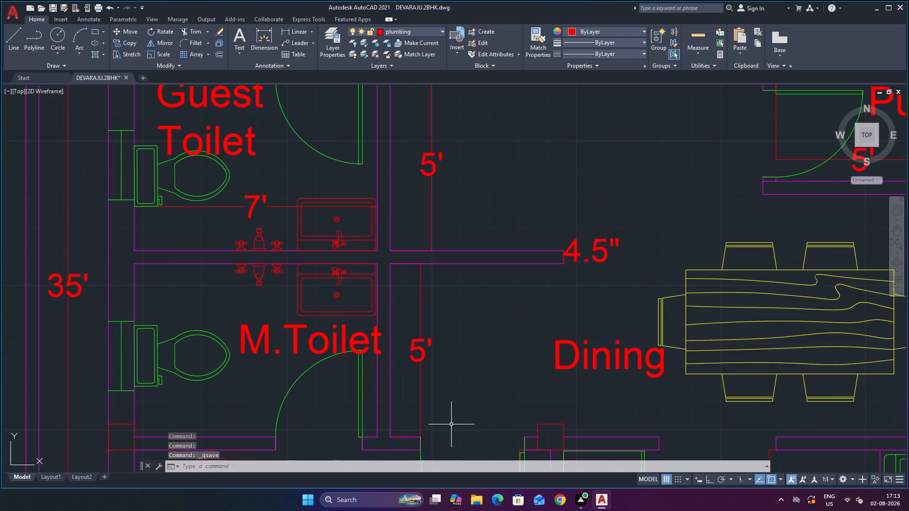
pyautogui.scroll(-1, 460, 409)
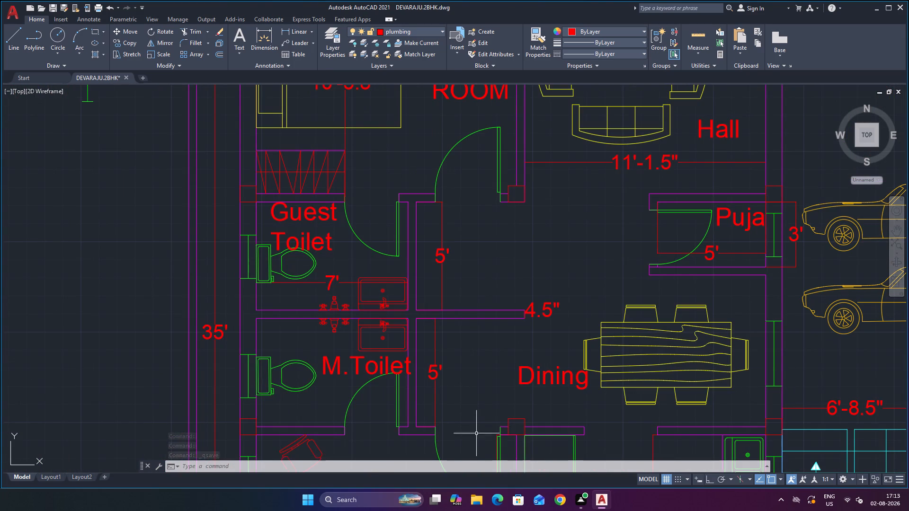
pyautogui.scroll(-1, 495, 394)
pyautogui.scroll(2, 499, 379)
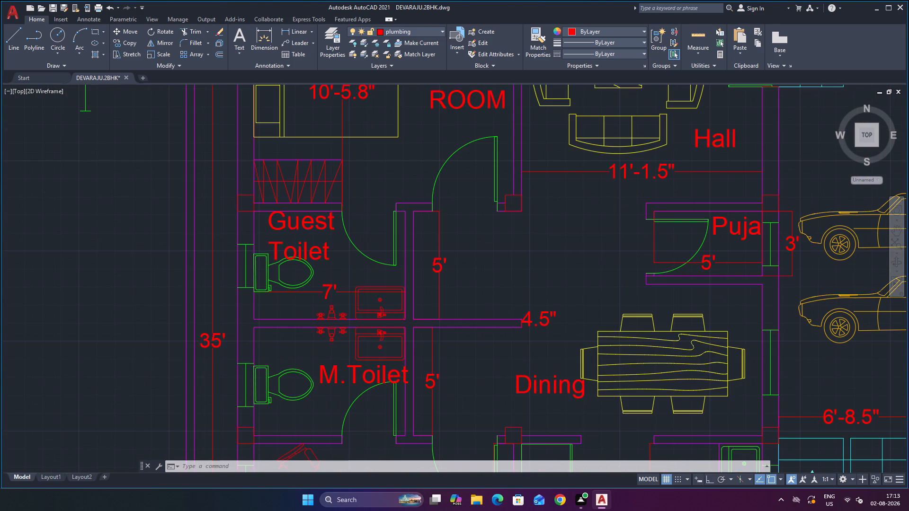
pyautogui.scroll(-4, 487, 381)
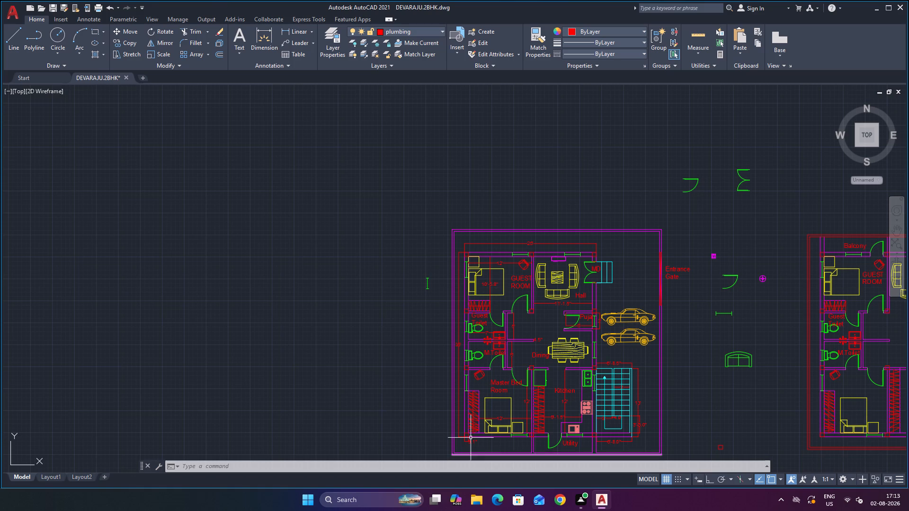
pyautogui.scroll(-4, 678, 399)
pyautogui.scroll(3, 801, 418)
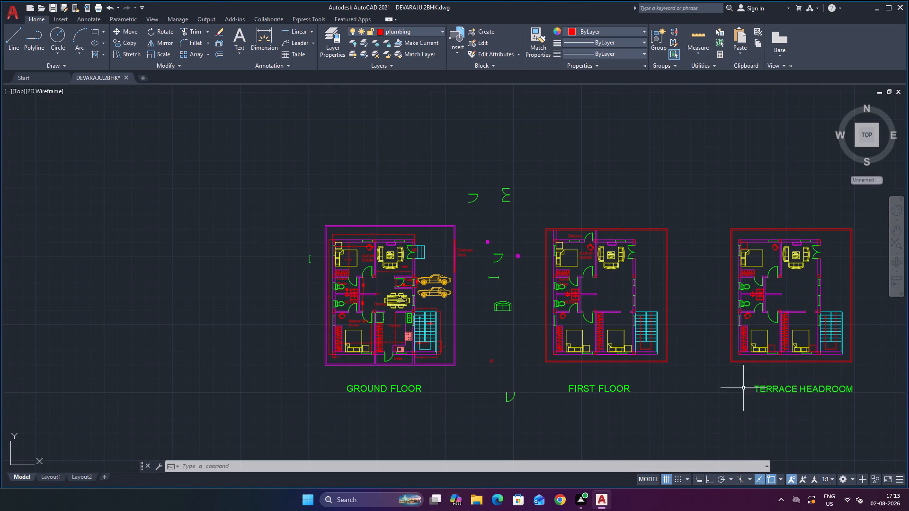
pyautogui.scroll(1, 555, 351)
pyautogui.scroll(1, 420, 375)
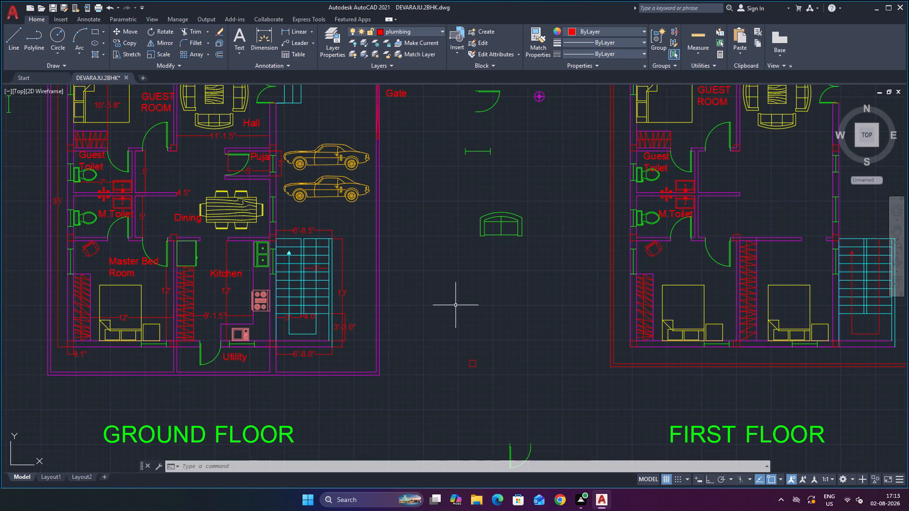
pyautogui.scroll(1, 273, 308)
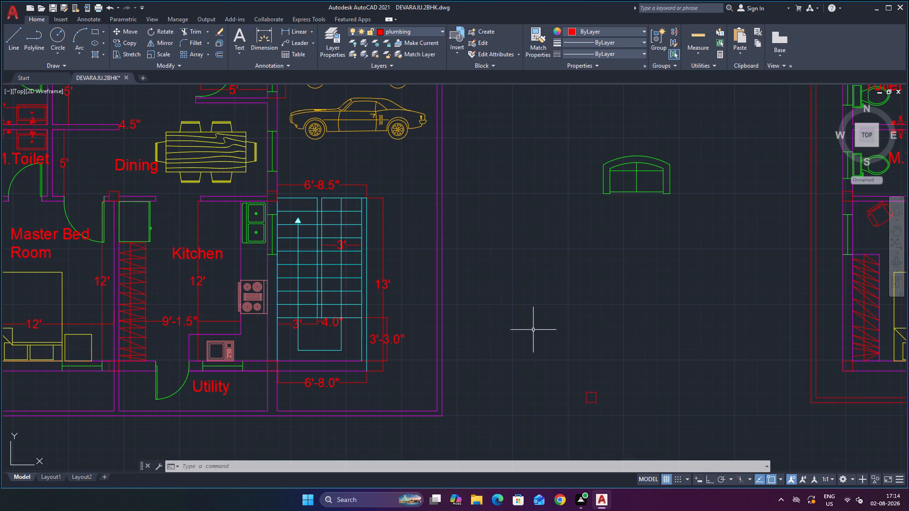
pyautogui.scroll(-1, 534, 330)
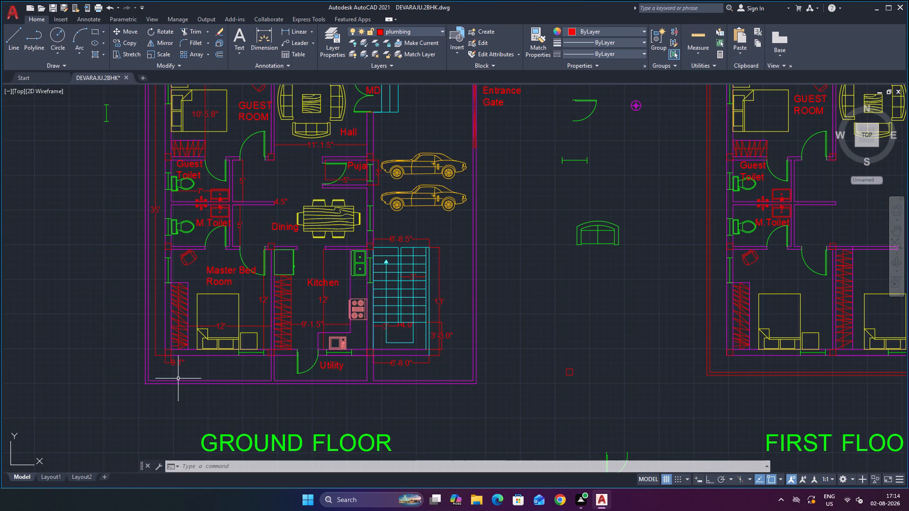
# Erase the wall-thickness dimension below the outer corner of the ground-floor Master Bed Room.
pyautogui.scroll(3, 178, 379)
pyautogui.press('Escape')
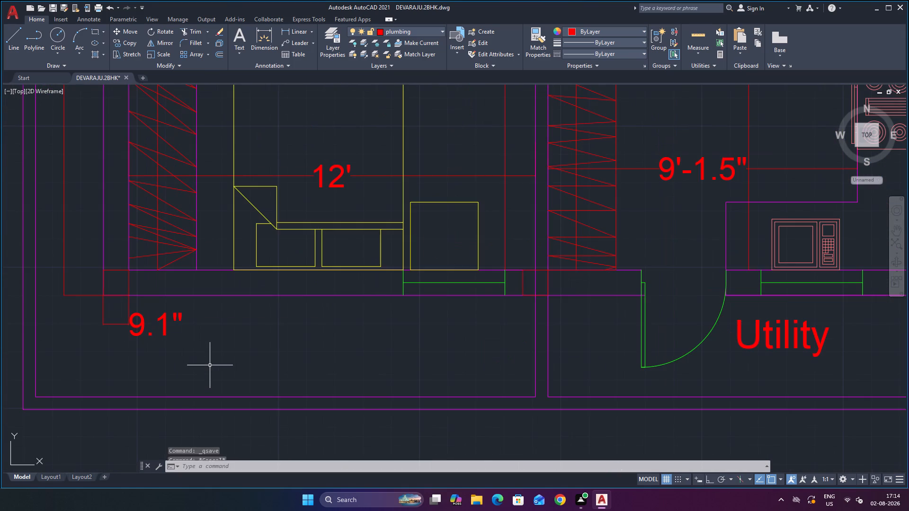
pyautogui.press('Escape')
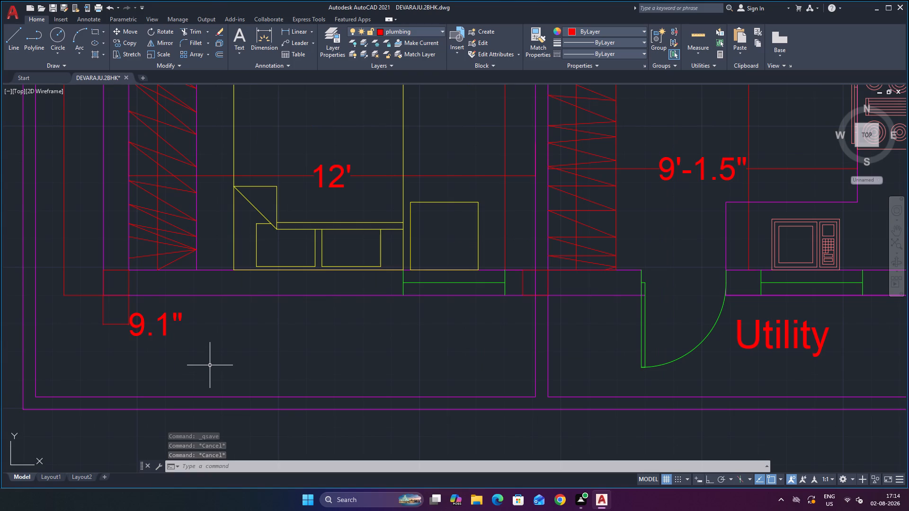
pyautogui.click(138, 326)
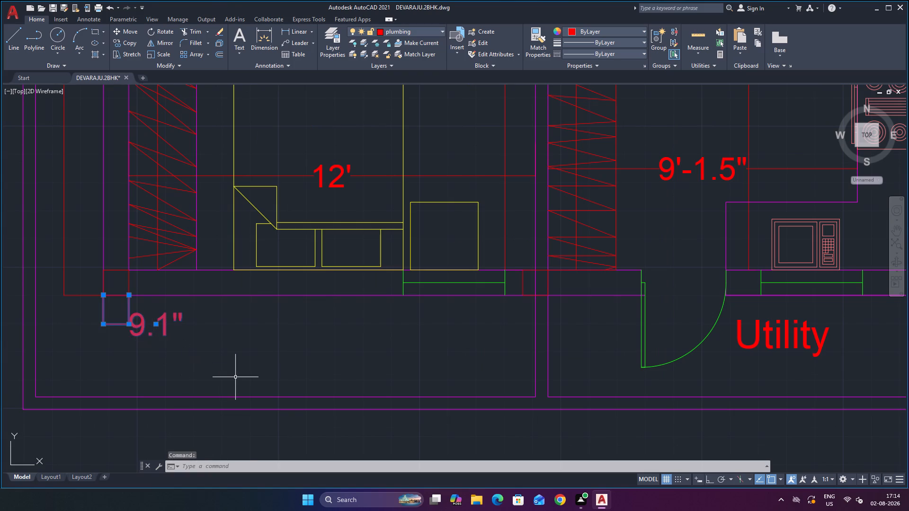
pyautogui.press('Delete')
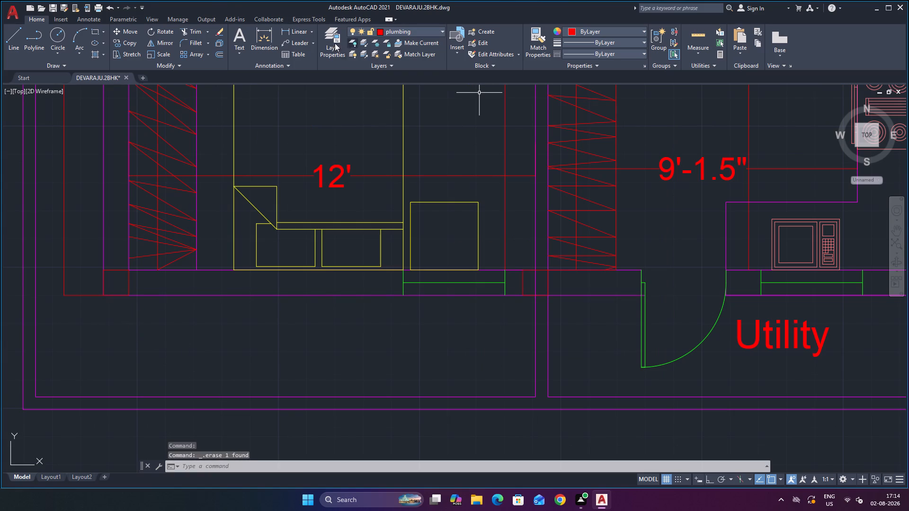
# Add a linear dimension for the outer wall's thickness across the Master Bed Room corner column, with the dimension line just below the wall.
pyautogui.click(299, 32)
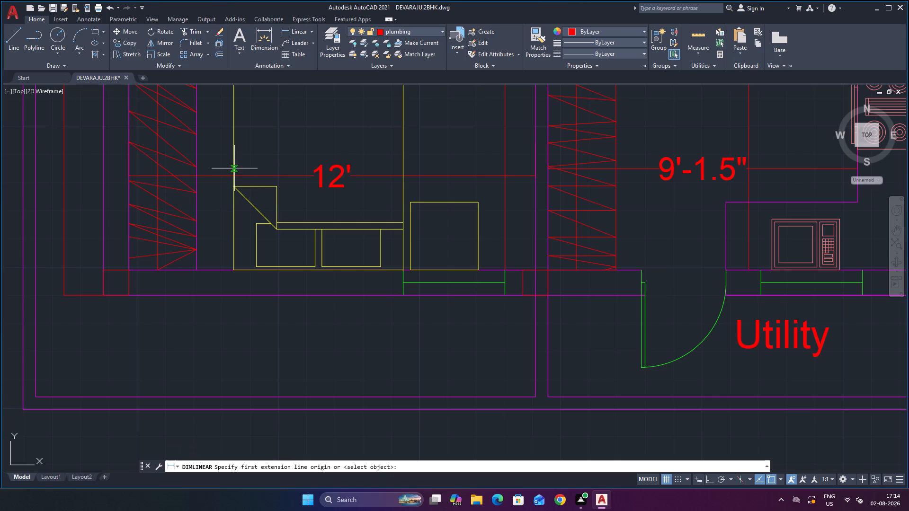
pyautogui.scroll(2, 141, 253)
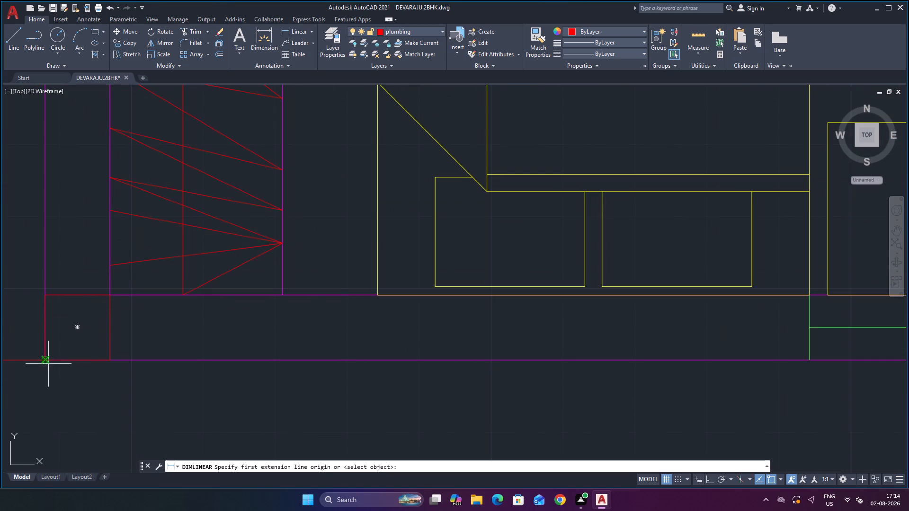
pyautogui.click(43, 359)
pyautogui.click(111, 359)
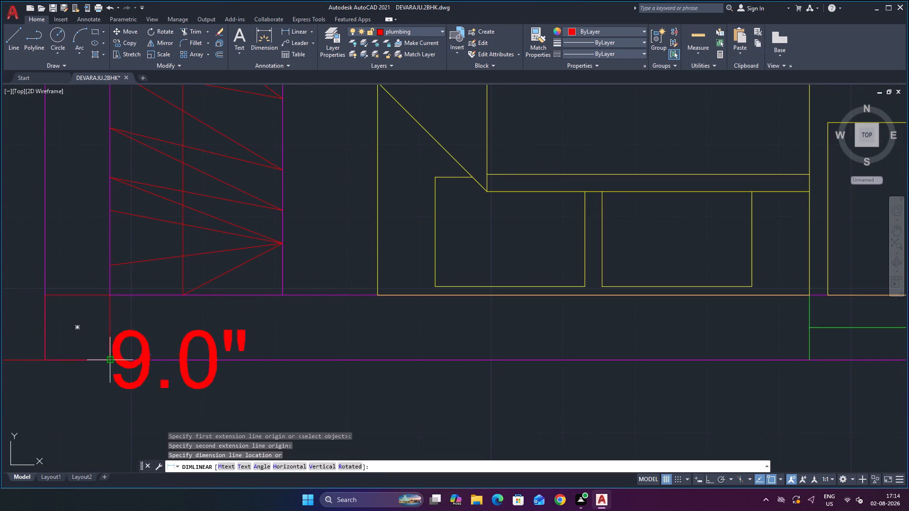
pyautogui.click(107, 394)
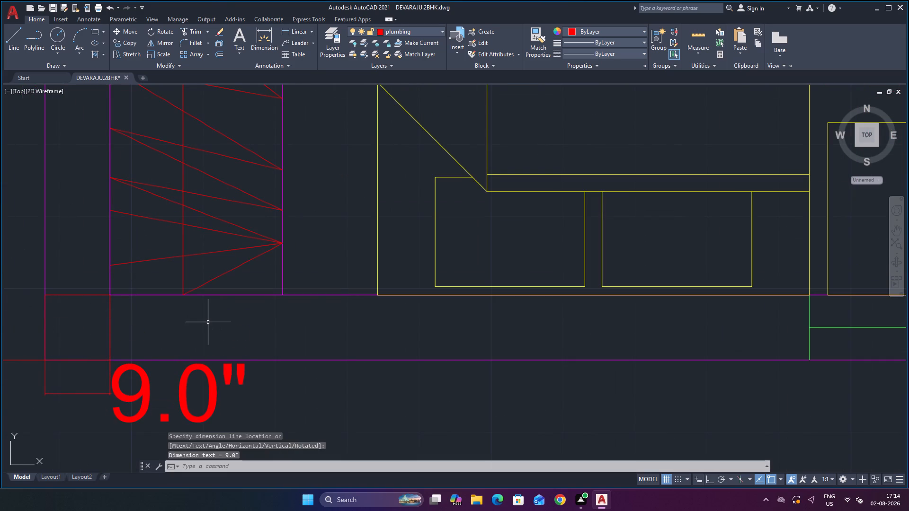
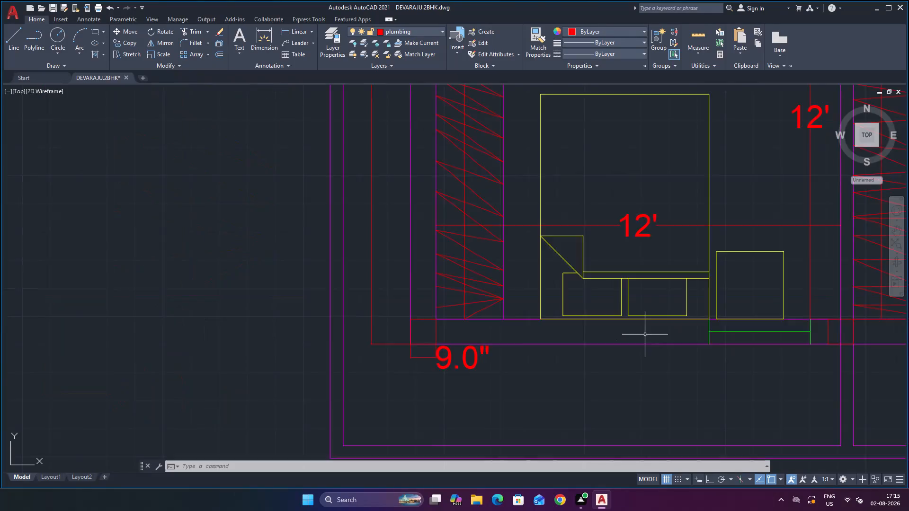
# Look over the first-floor and terrace headroom plans beside the ground-floor plan, examining their rooms, labels and missing dimensions.
pyautogui.scroll(-3, 645, 335)
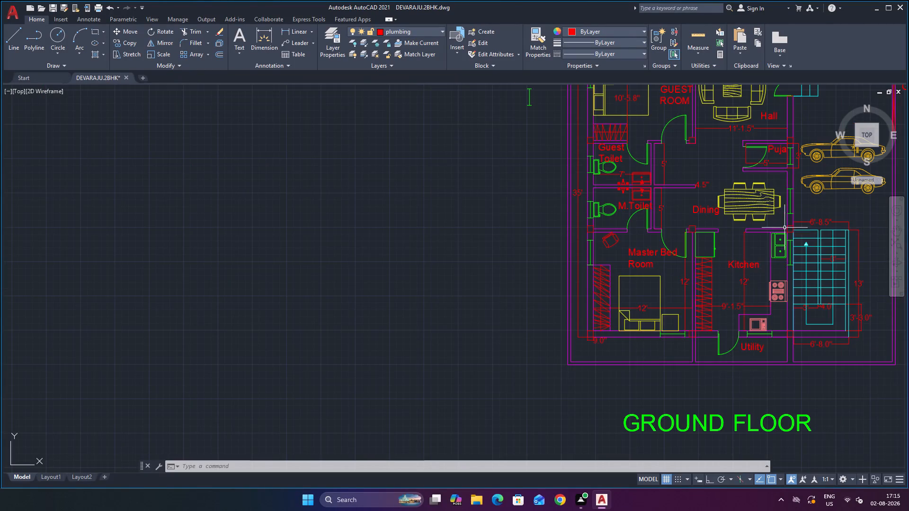
pyautogui.scroll(-4, 790, 229)
pyautogui.moveTo(835, 174); pyautogui.dragTo(823, 179, button='middle')
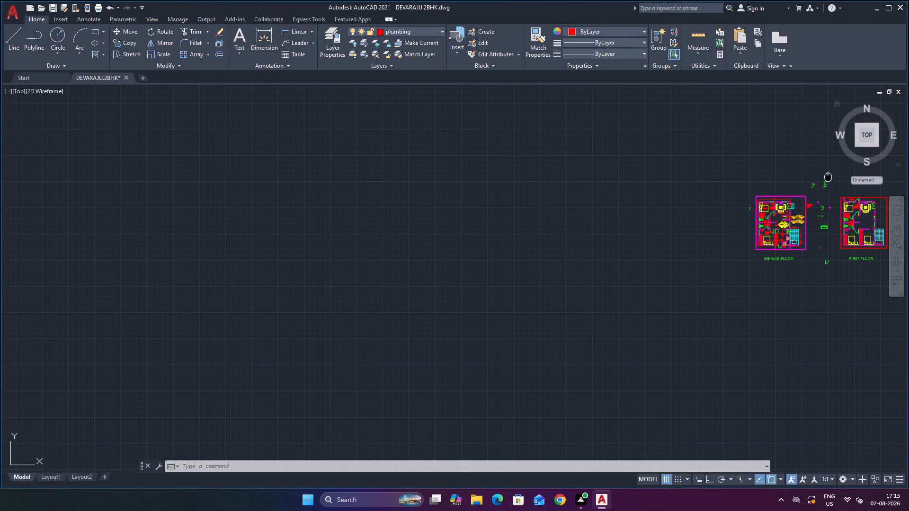
pyautogui.moveTo(823, 179); pyautogui.dragTo(476, 242, button='middle')
pyautogui.scroll(2, 482, 306)
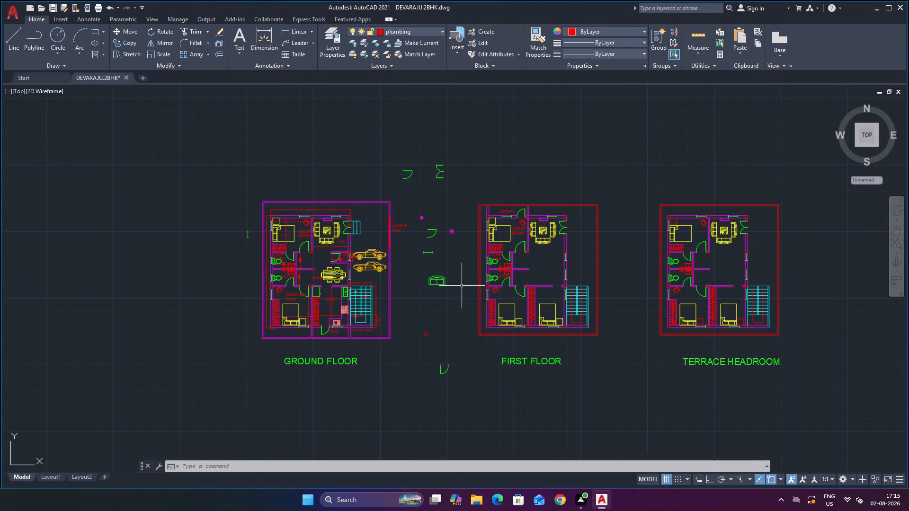
pyautogui.scroll(1, 617, 237)
pyautogui.scroll(1, 840, 297)
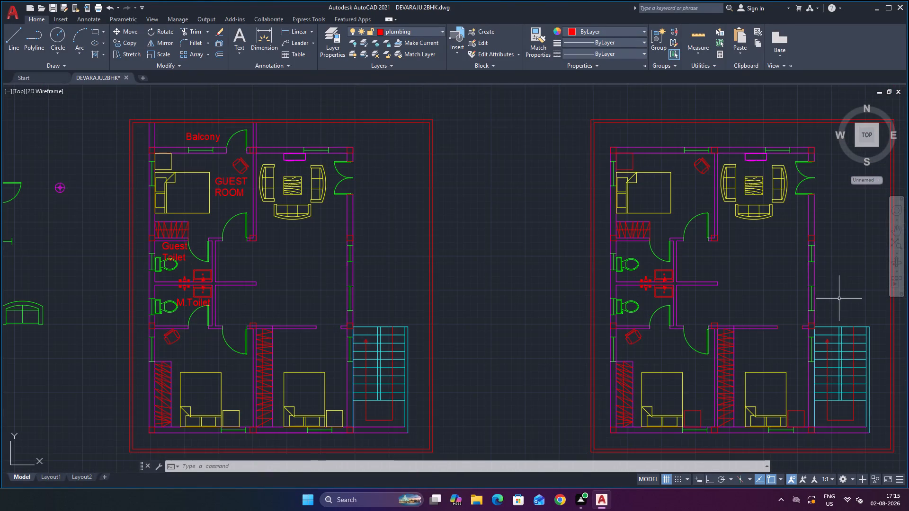
pyautogui.scroll(-2, 838, 300)
pyautogui.scroll(2, 696, 319)
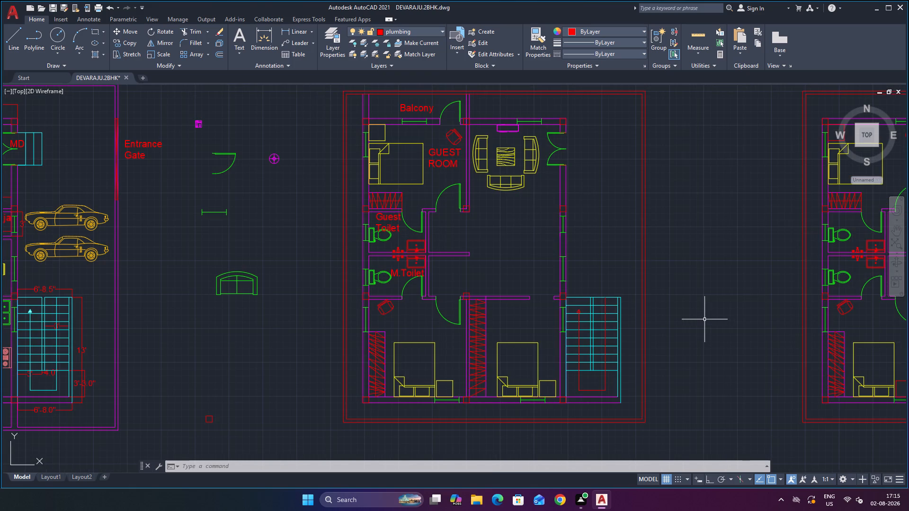
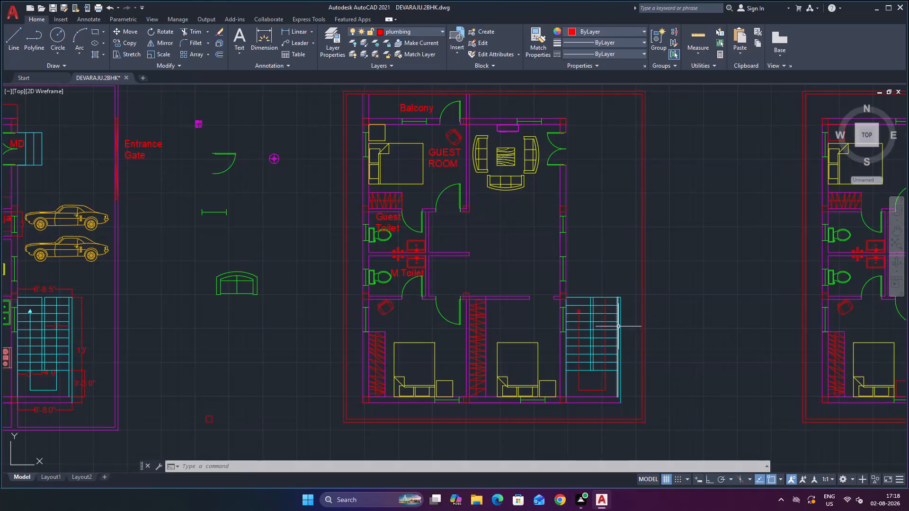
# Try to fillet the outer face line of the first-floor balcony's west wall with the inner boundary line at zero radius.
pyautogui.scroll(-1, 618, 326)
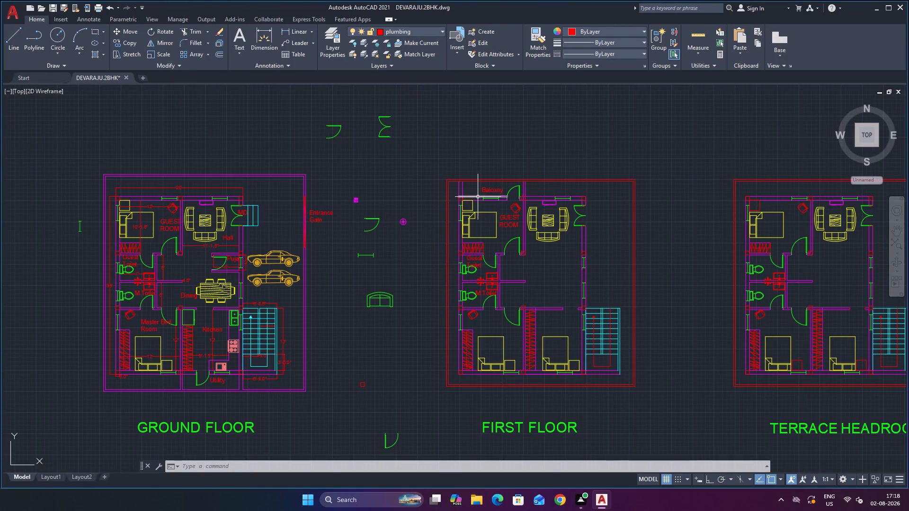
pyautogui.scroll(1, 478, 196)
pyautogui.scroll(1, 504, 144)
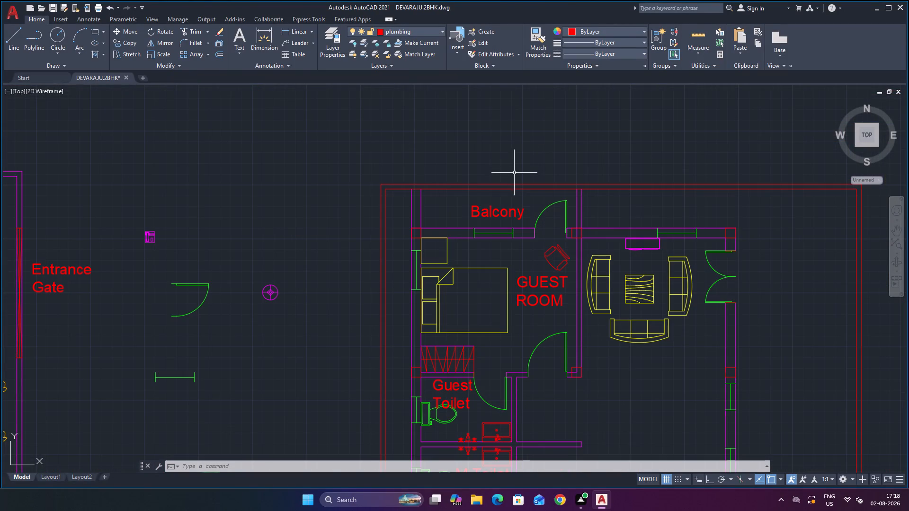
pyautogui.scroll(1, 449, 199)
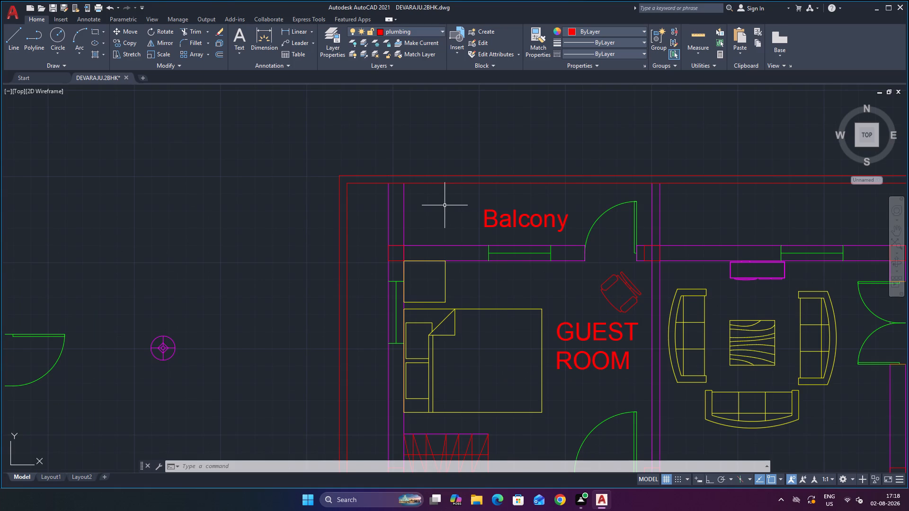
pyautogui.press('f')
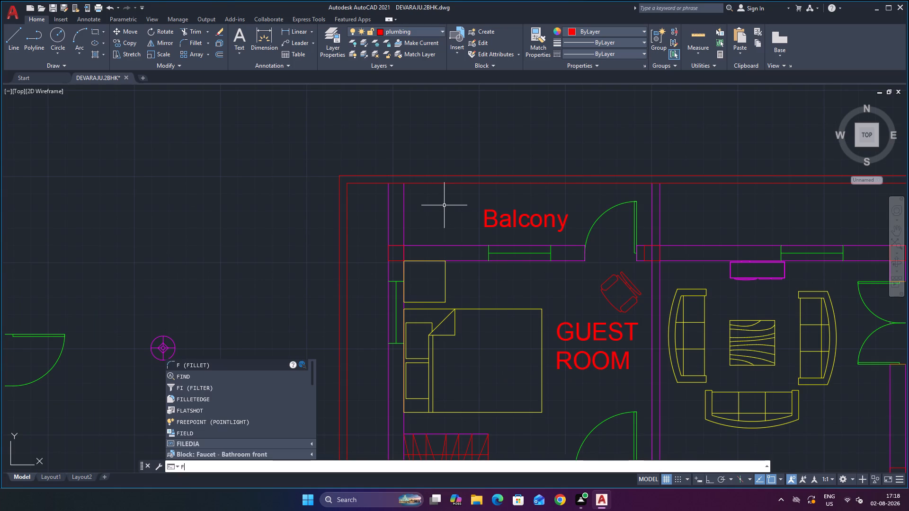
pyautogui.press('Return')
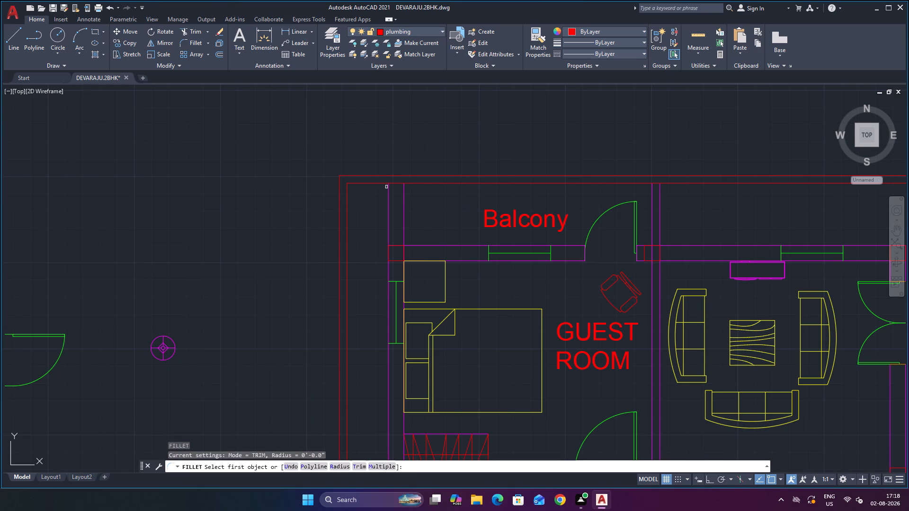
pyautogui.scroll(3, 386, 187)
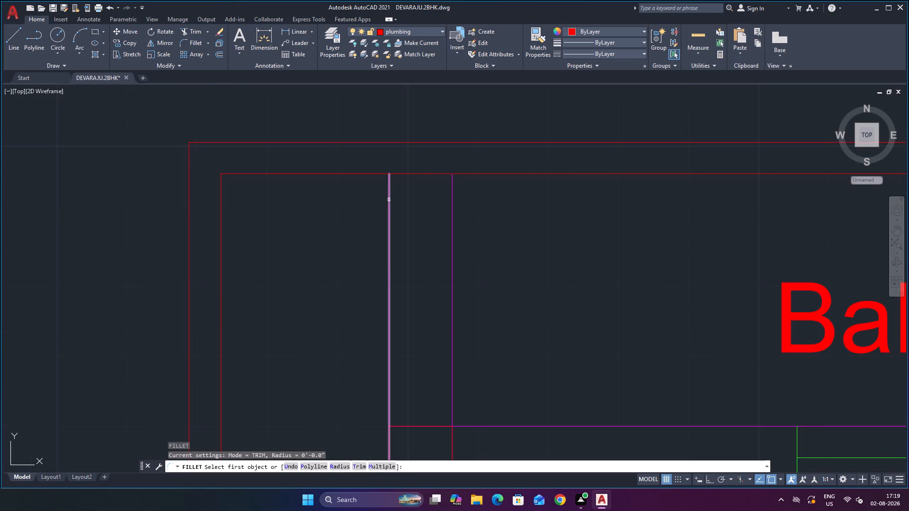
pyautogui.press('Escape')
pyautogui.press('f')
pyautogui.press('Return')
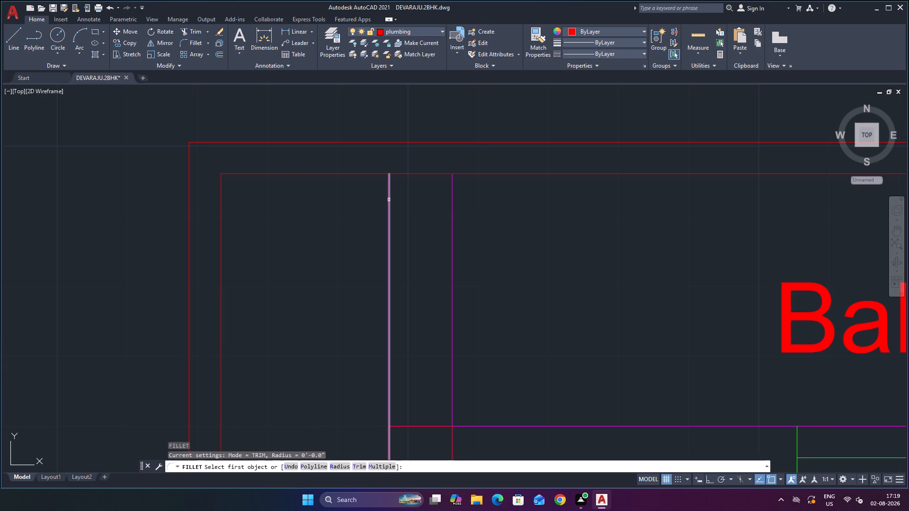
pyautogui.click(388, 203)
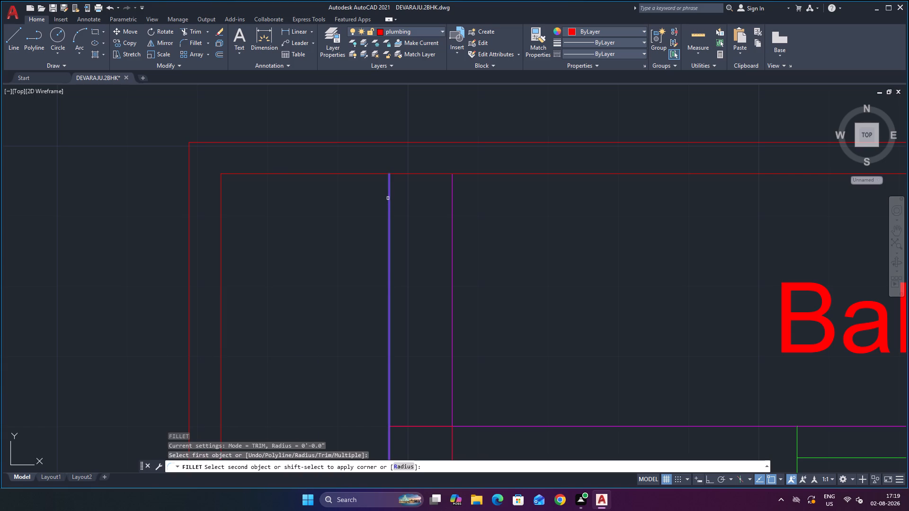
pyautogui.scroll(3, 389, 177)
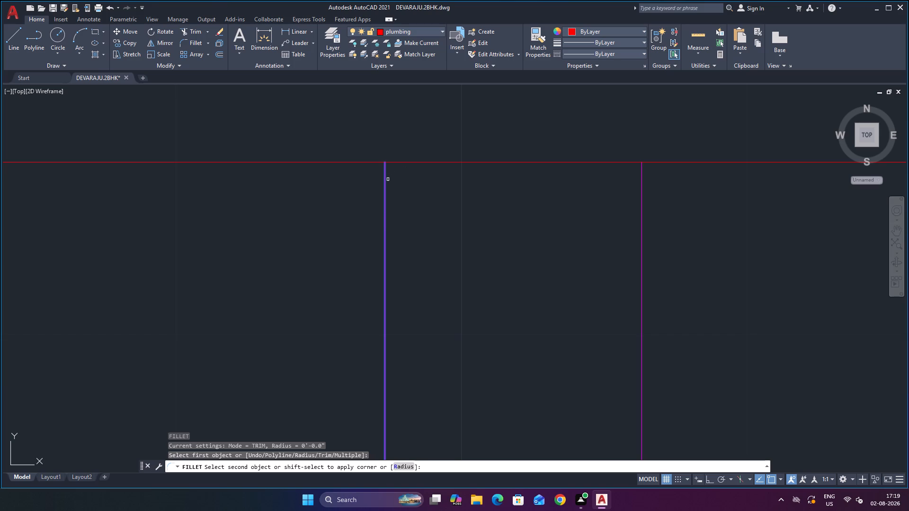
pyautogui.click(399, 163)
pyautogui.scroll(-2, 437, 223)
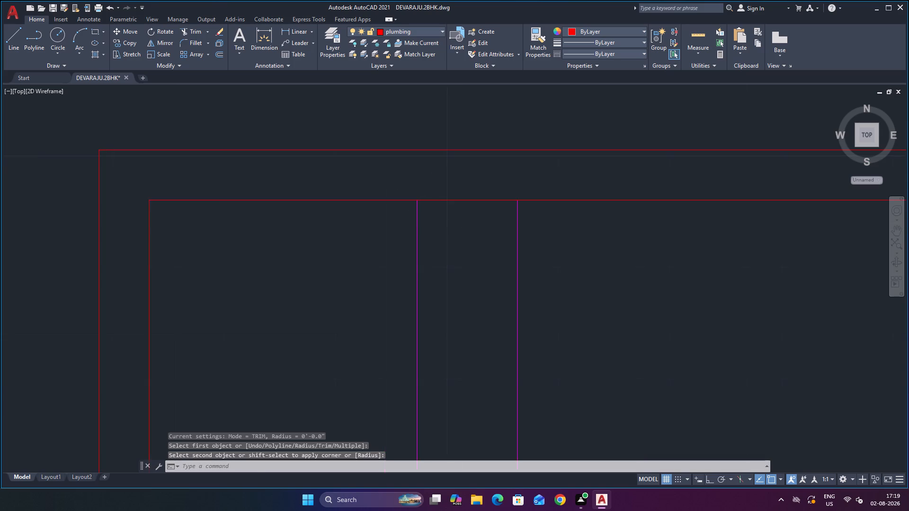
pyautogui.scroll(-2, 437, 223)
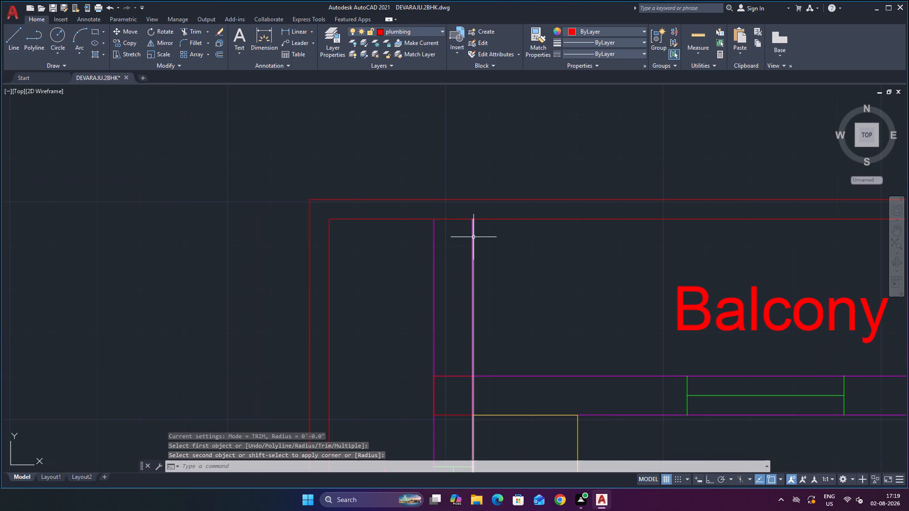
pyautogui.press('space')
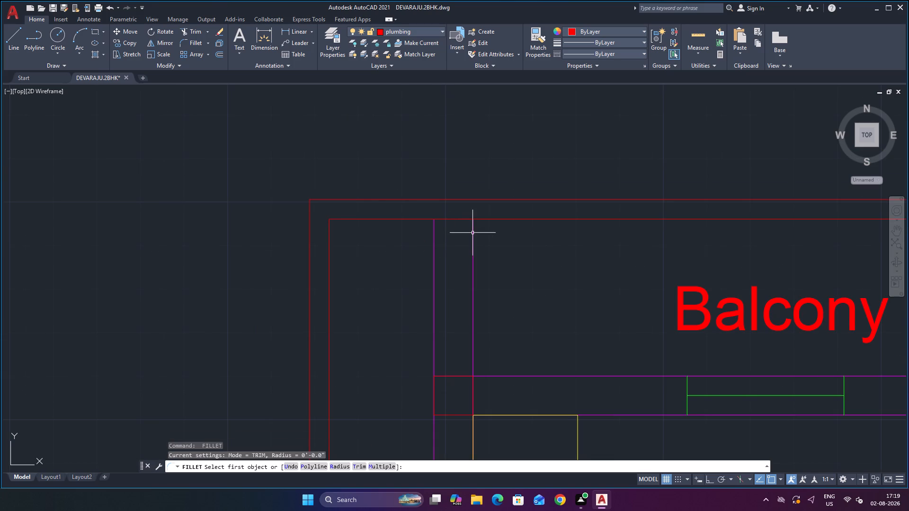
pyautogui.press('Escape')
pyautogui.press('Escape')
# Fillet the outer face line of the first-floor balcony's west wall with the north outer boundary line at zero radius.
pyautogui.scroll(3, 429, 235)
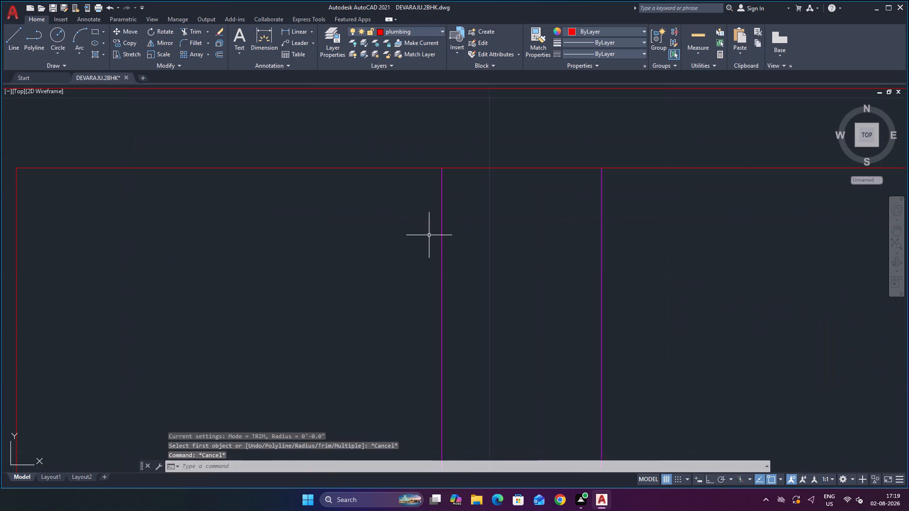
pyautogui.scroll(-7, 450, 228)
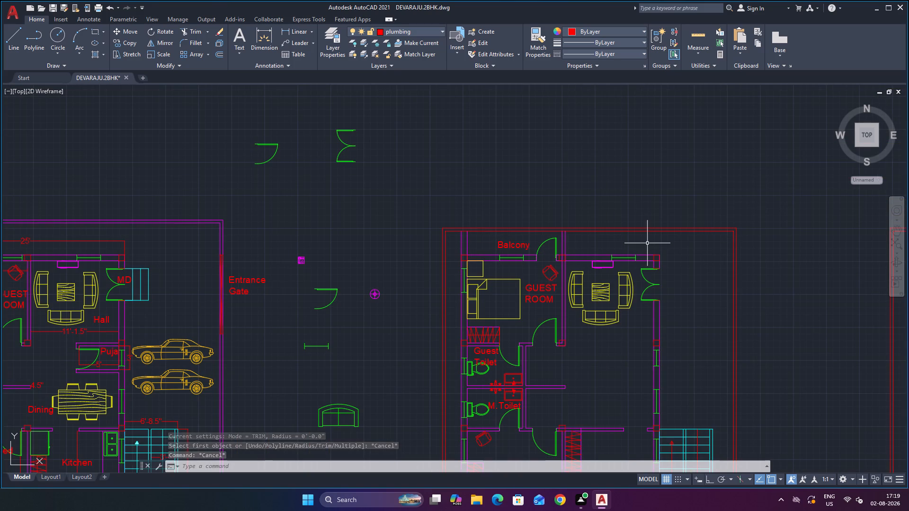
pyautogui.press('f')
pyautogui.press('Return')
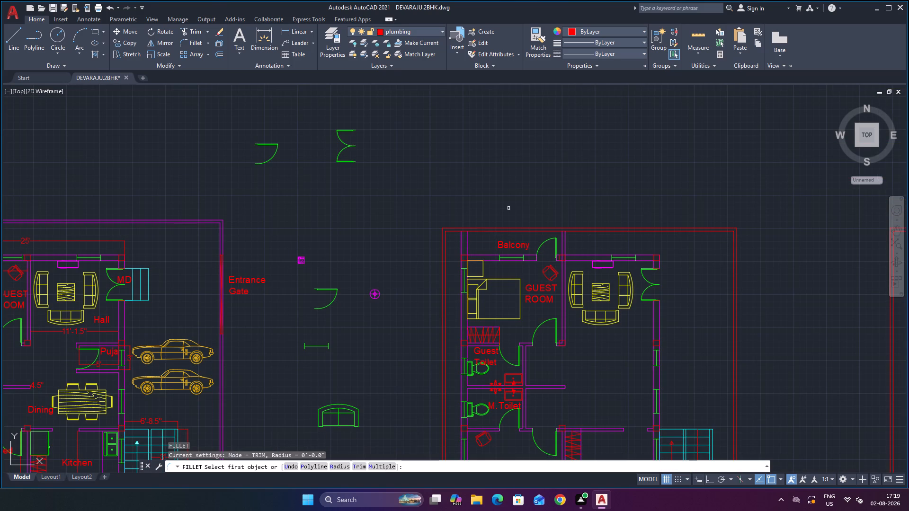
pyautogui.click(462, 235)
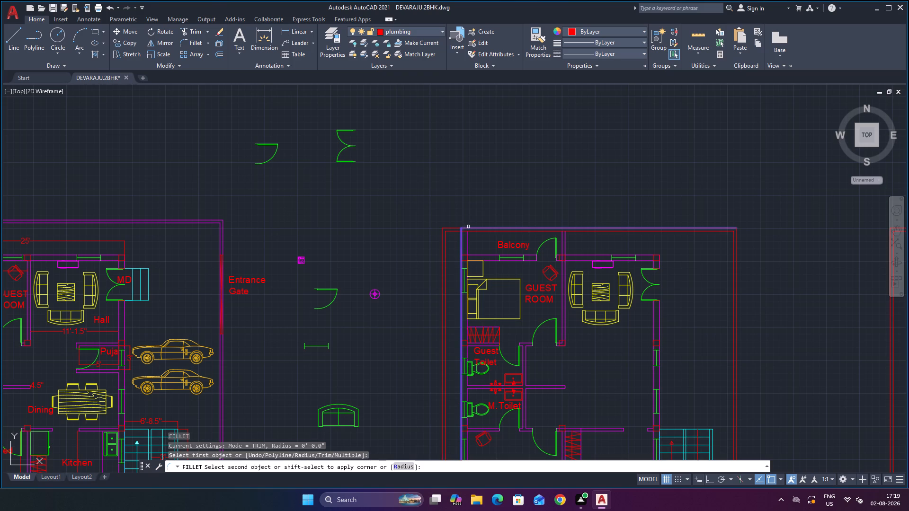
pyautogui.click(470, 227)
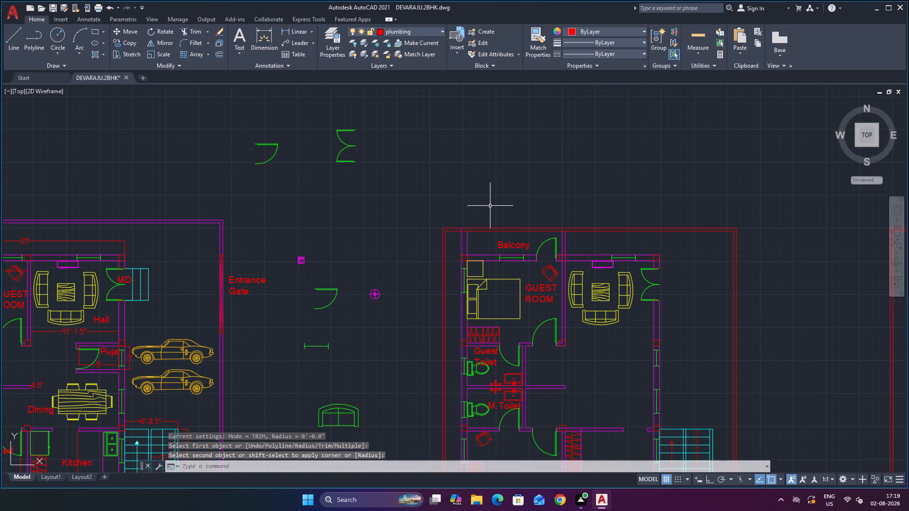
pyautogui.press('Escape')
pyautogui.scroll(2, 507, 247)
pyautogui.scroll(1, 464, 230)
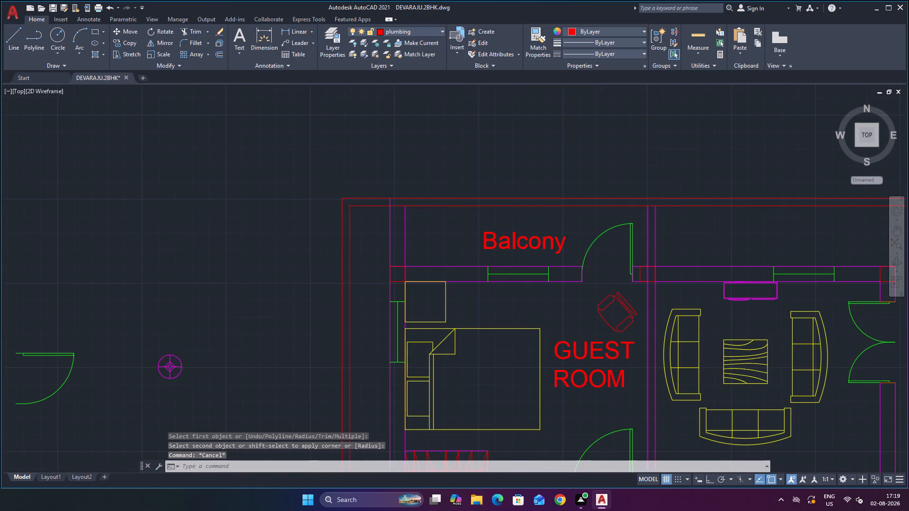
pyautogui.scroll(1, 464, 230)
pyautogui.scroll(-1, 357, 187)
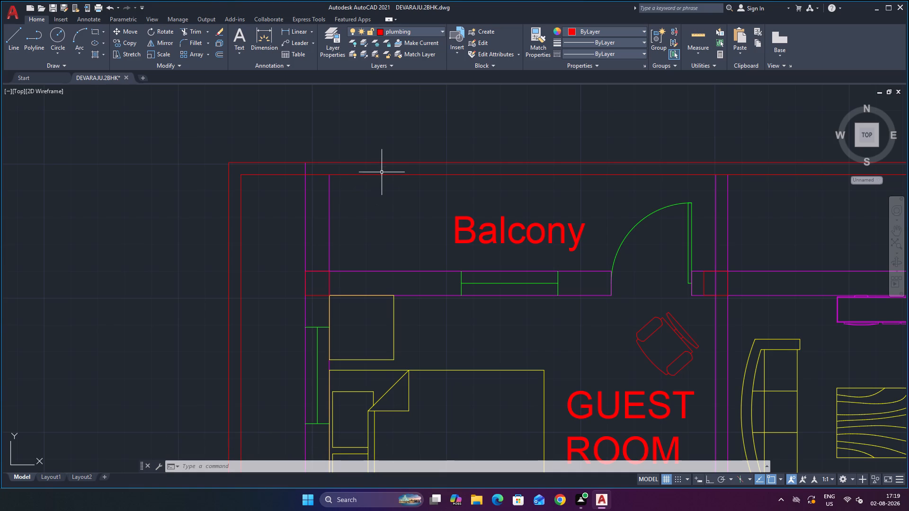
pyautogui.click(388, 162)
pyautogui.scroll(-1, 408, 197)
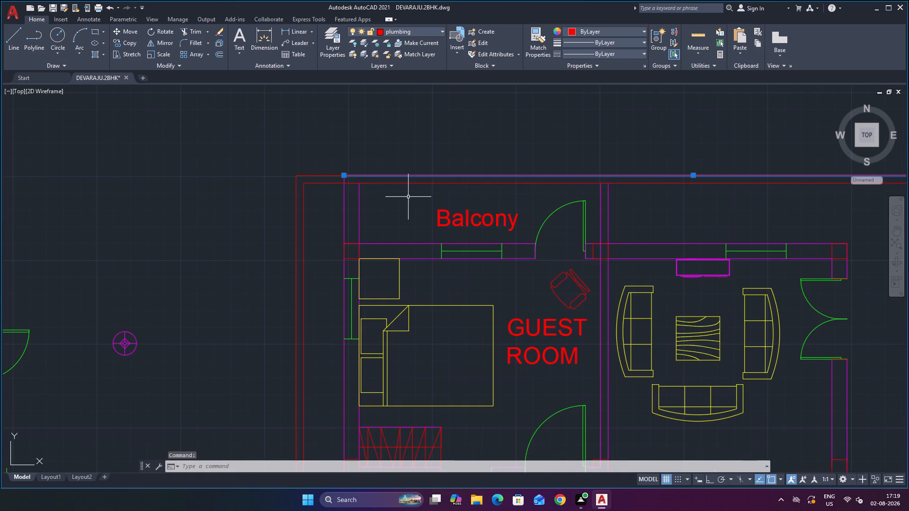
pyautogui.scroll(-1, 409, 197)
pyautogui.press('Escape')
# Extend the outer face line of the balcony's east wall to the first floor's north outer boundary line.
pyautogui.scroll(2, 562, 188)
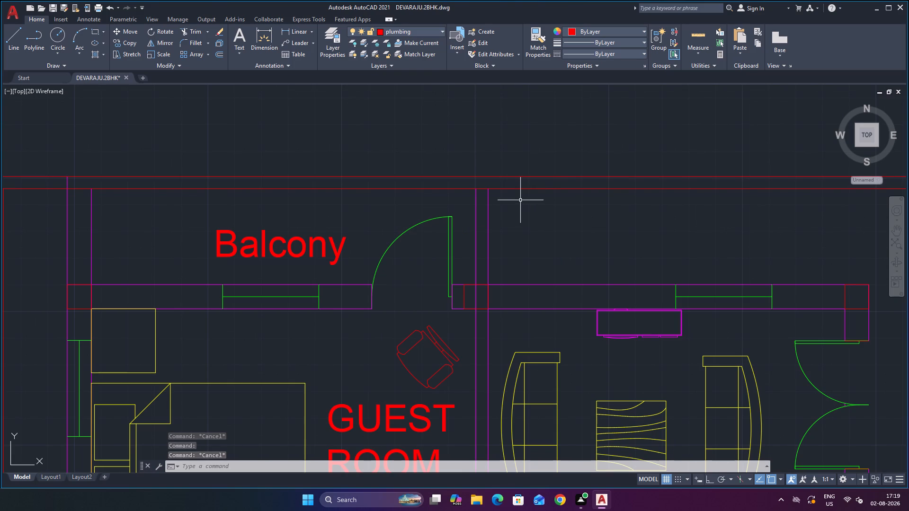
pyautogui.write('ex')
pyautogui.press('Return')
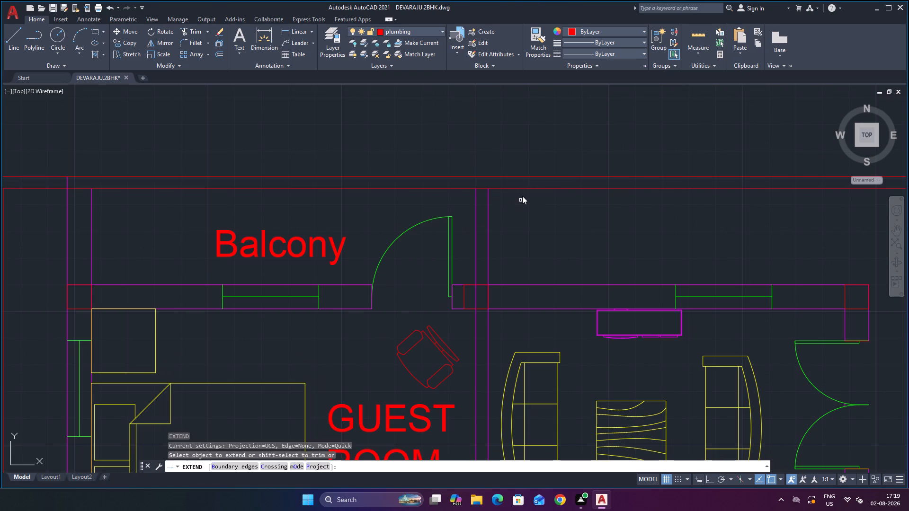
pyautogui.click(489, 201)
pyautogui.press('Escape')
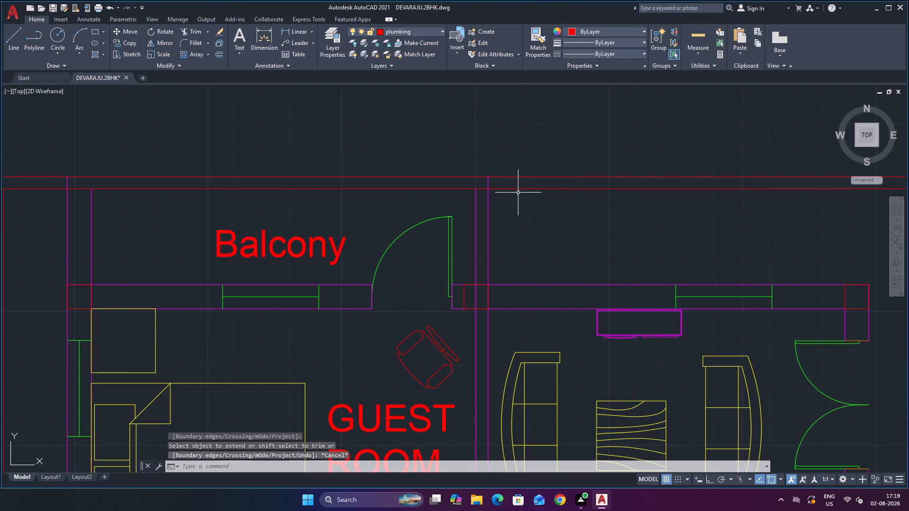
# Select the first floor's north outer boundary line and compare the first-floor plan with the ground-floor and terrace headroom plans.
pyautogui.click(443, 175)
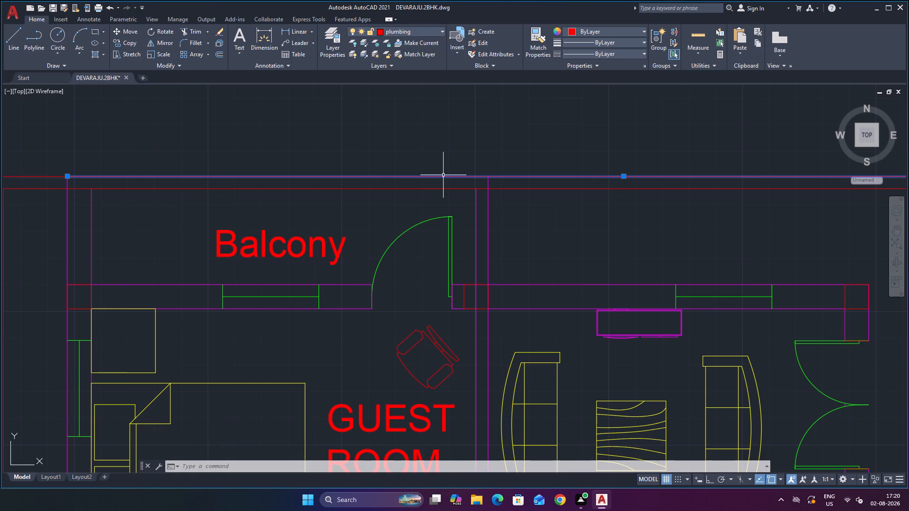
pyautogui.scroll(-3, 348, 196)
pyautogui.scroll(-4, 419, 246)
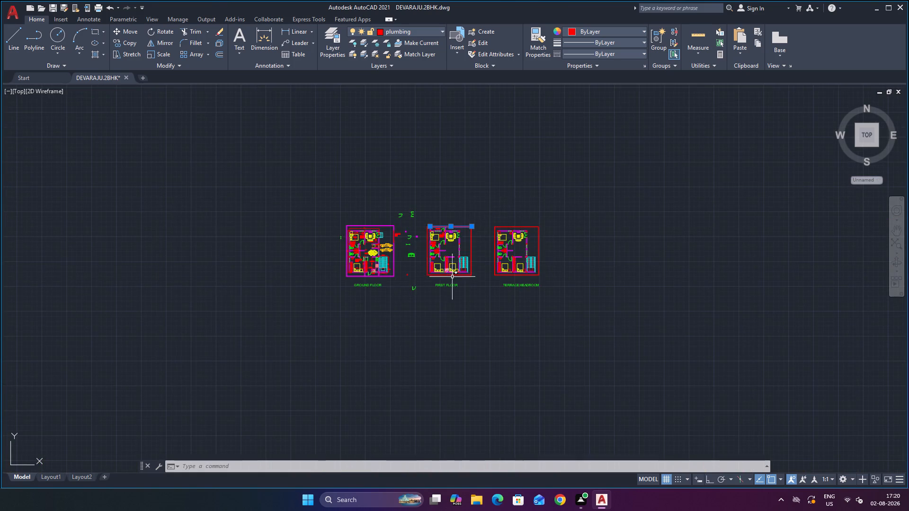
pyautogui.scroll(3, 387, 232)
pyautogui.scroll(-4, 414, 238)
pyautogui.scroll(3, 404, 214)
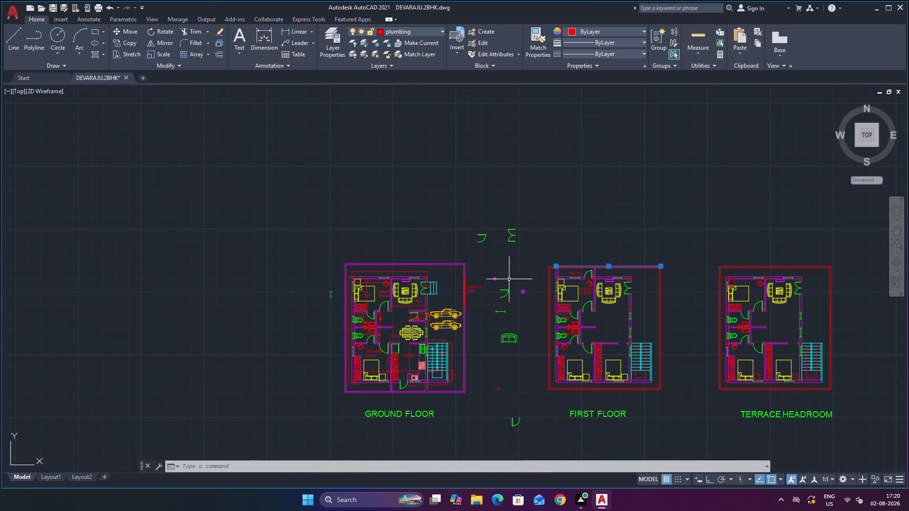
pyautogui.scroll(-3, 480, 284)
pyautogui.scroll(2, 570, 286)
pyautogui.scroll(2, 361, 325)
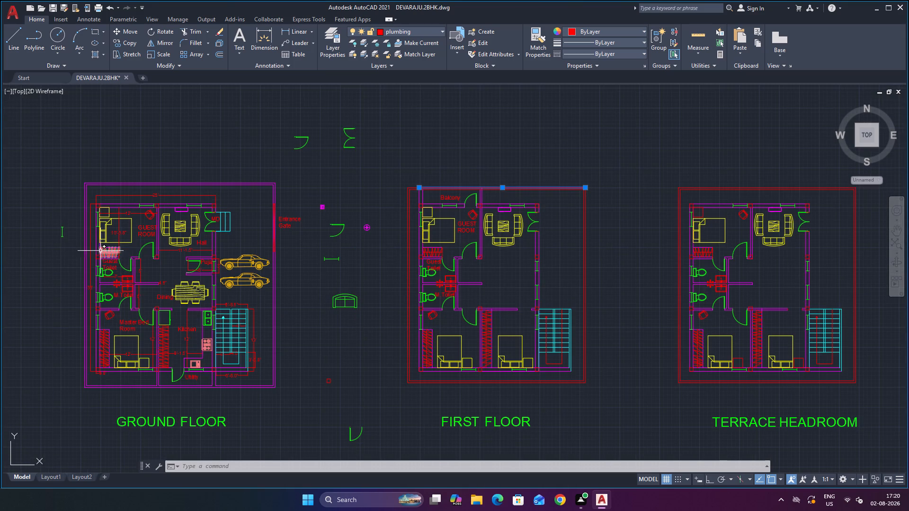
pyautogui.scroll(2, 151, 334)
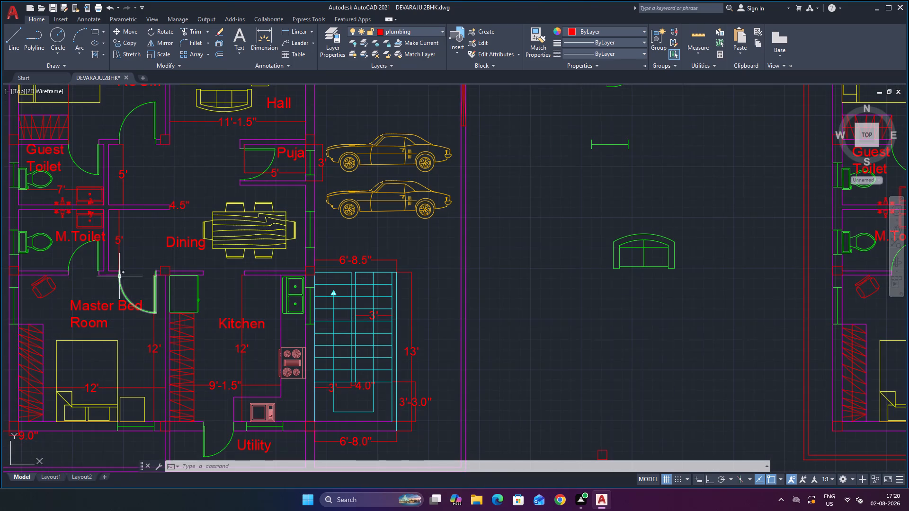
pyautogui.scroll(-2, 128, 280)
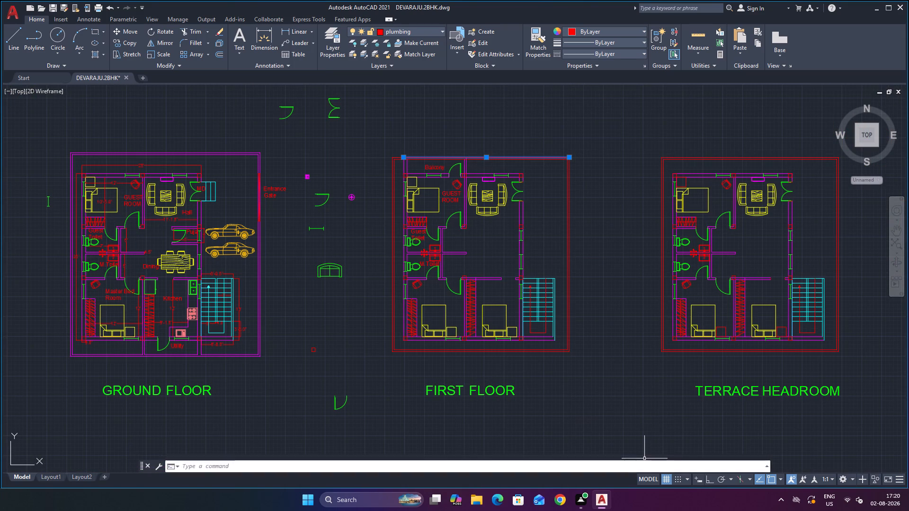
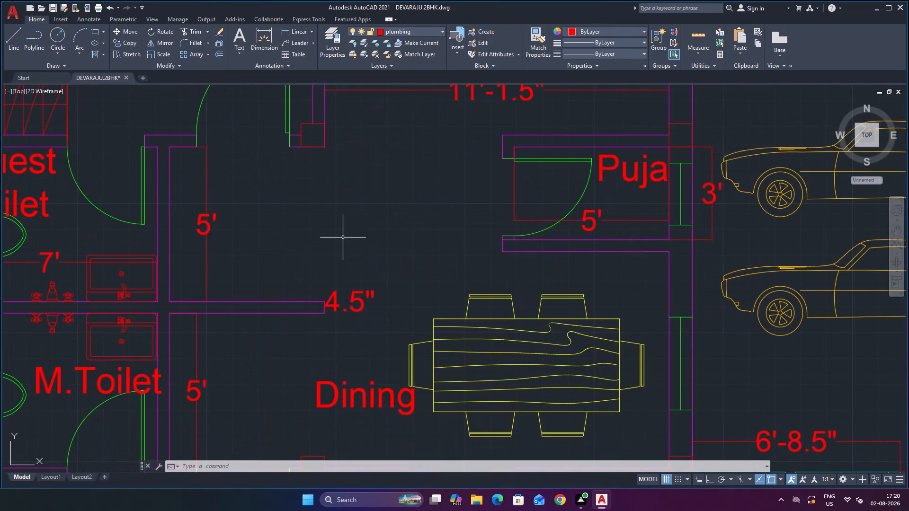
# Examine the ground-floor plan's rooms and the hall's width dimension against both hall walls, and compare the plan with the first-floor and terrace headroom plans.
pyautogui.scroll(-3, 343, 238)
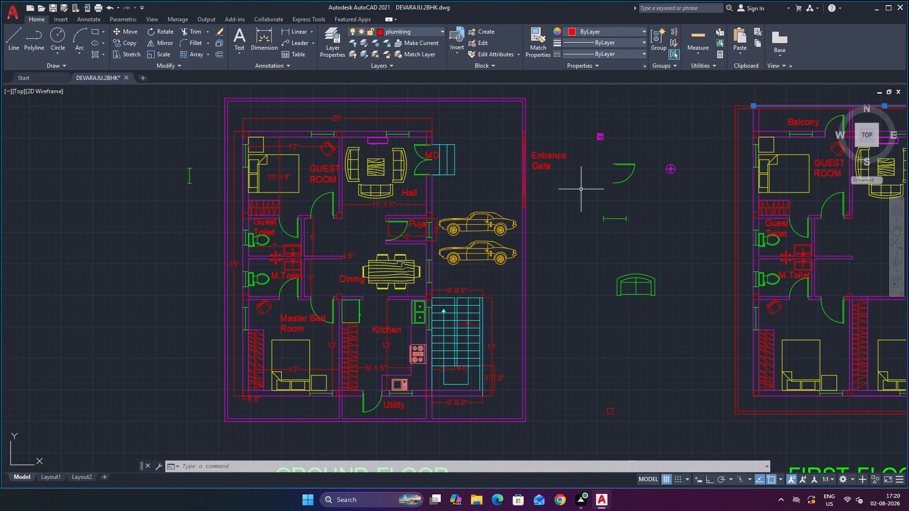
pyautogui.scroll(1, 484, 216)
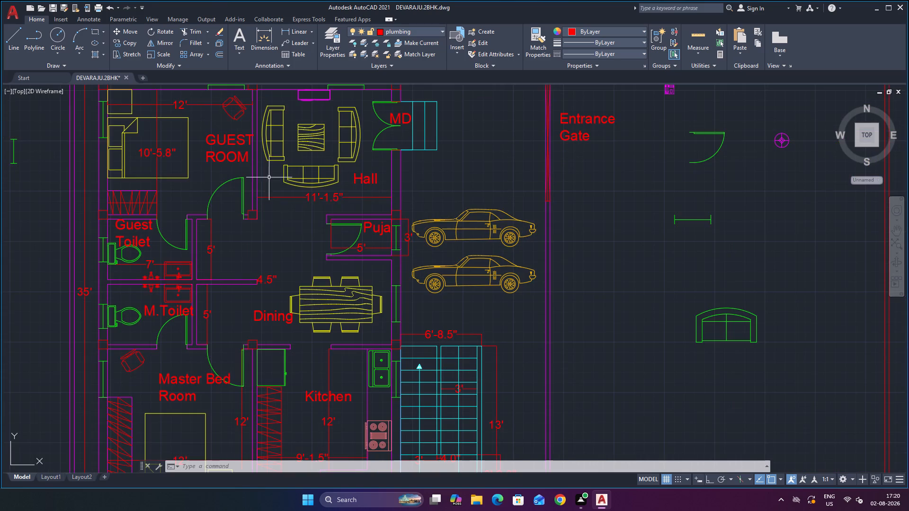
pyautogui.scroll(-2, 269, 173)
pyautogui.scroll(4, 261, 153)
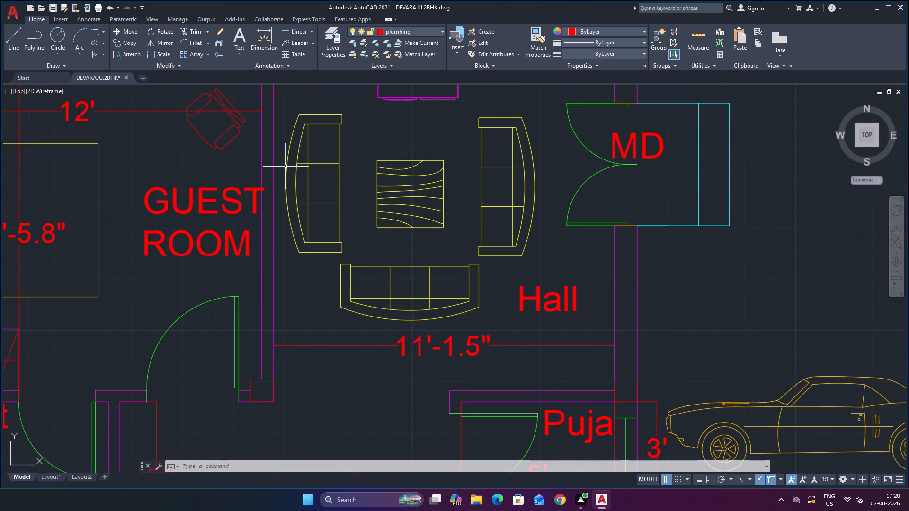
pyautogui.scroll(-2, 411, 272)
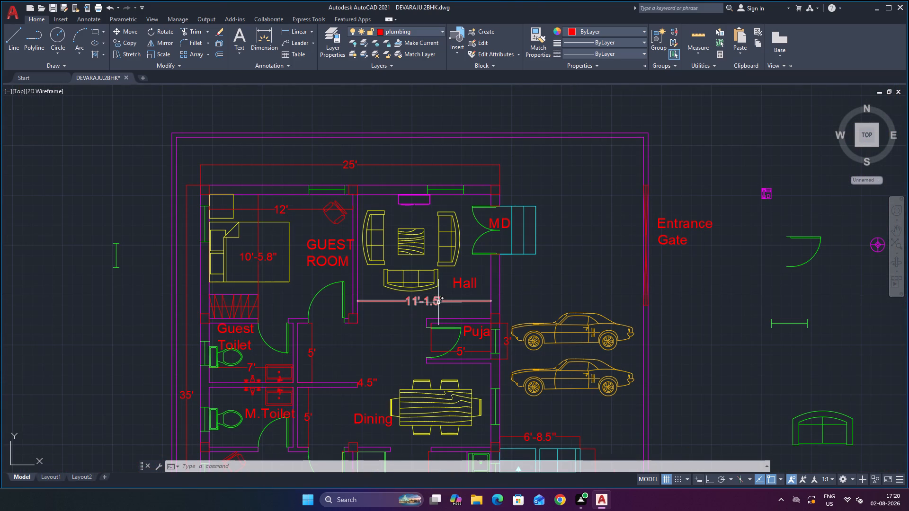
pyautogui.scroll(3, 436, 302)
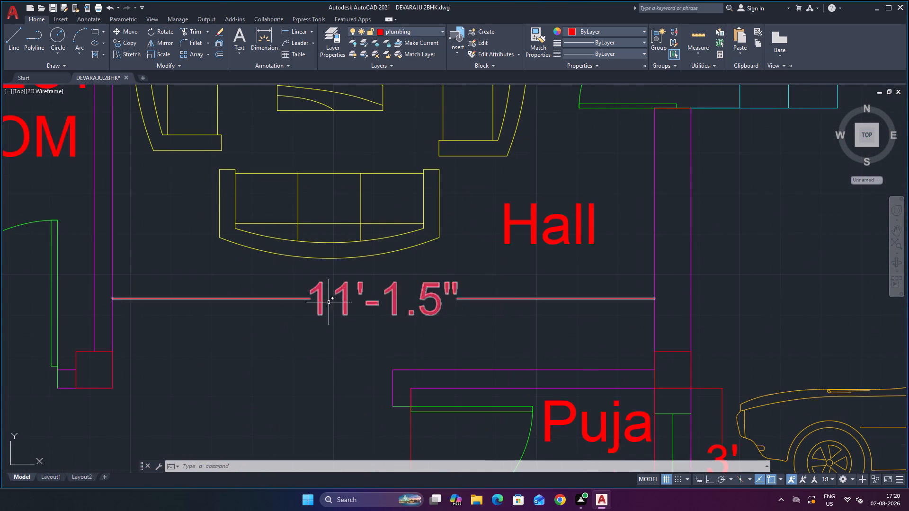
pyautogui.scroll(1, 241, 298)
pyautogui.scroll(4, 29, 307)
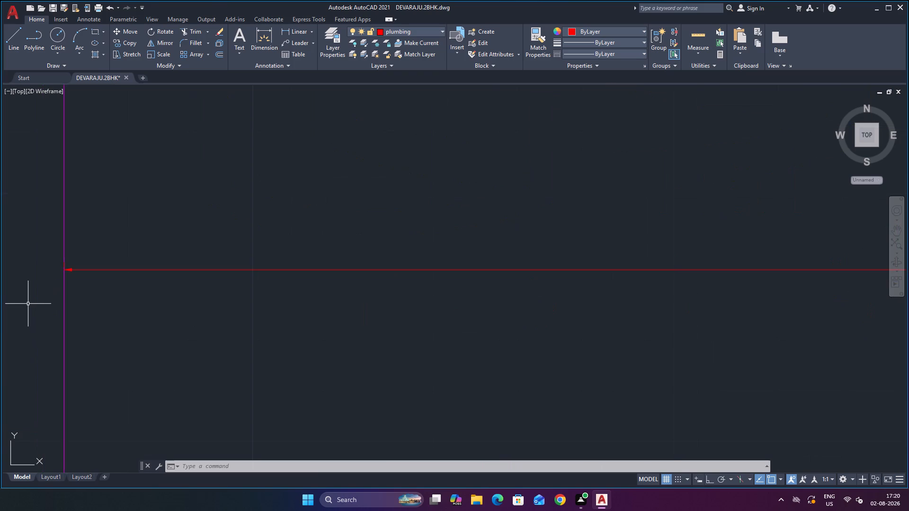
pyautogui.scroll(-5, 109, 261)
pyautogui.scroll(-3, 202, 277)
pyautogui.scroll(2, 424, 264)
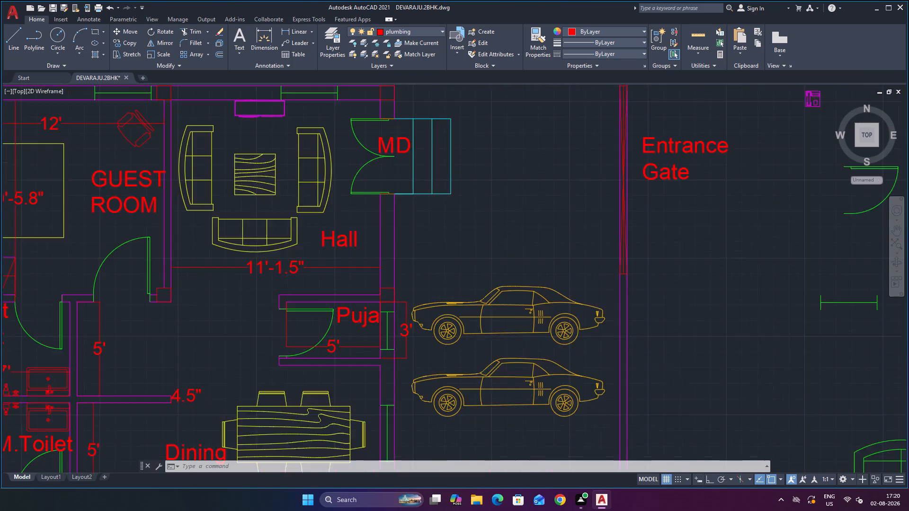
pyautogui.scroll(2, 424, 264)
pyautogui.scroll(4, 239, 275)
pyautogui.scroll(-2, 265, 275)
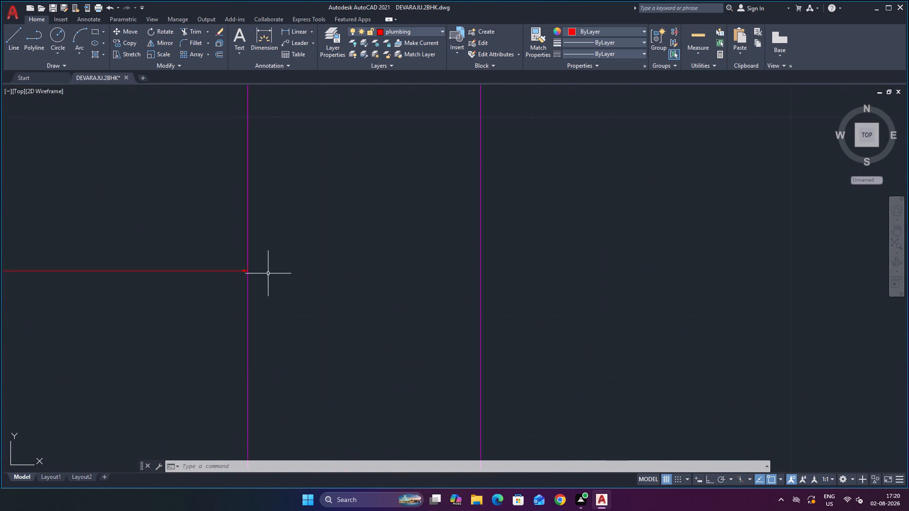
pyautogui.scroll(-4, 268, 273)
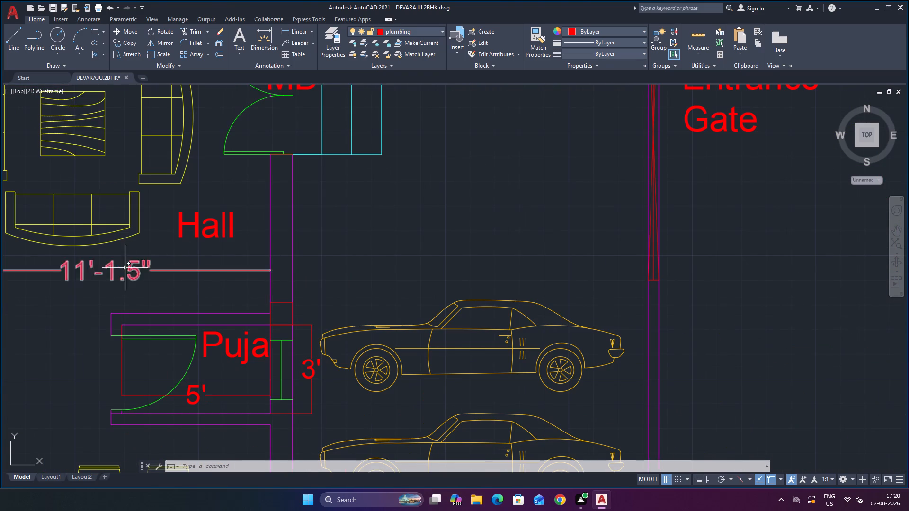
pyautogui.scroll(2, 72, 276)
pyautogui.scroll(-3, 129, 268)
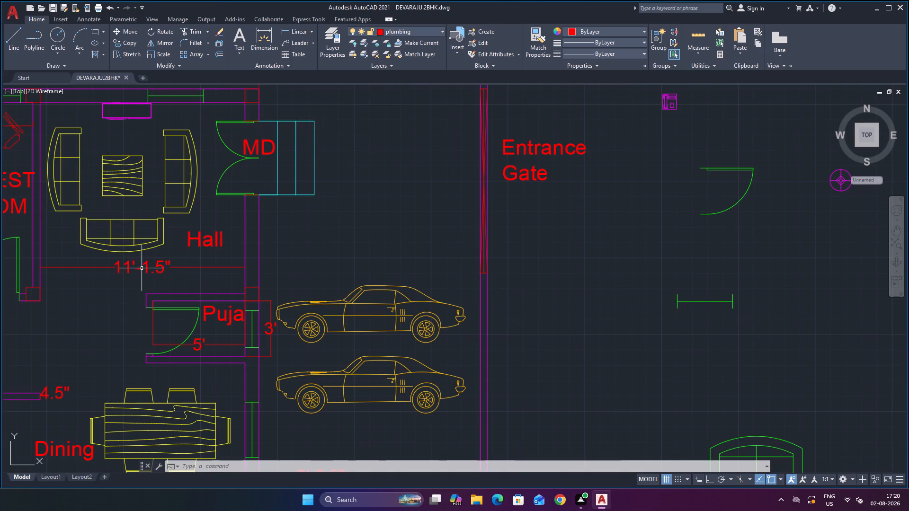
pyautogui.scroll(-2, 142, 268)
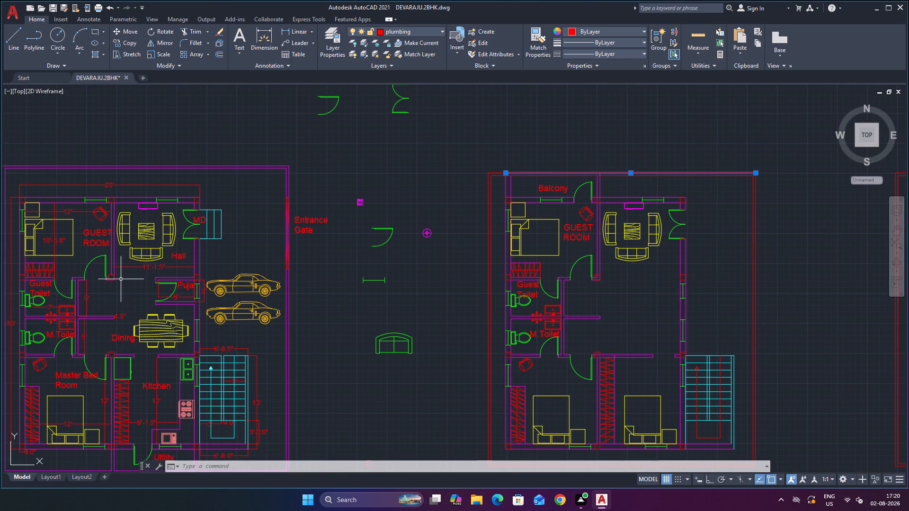
pyautogui.scroll(1, 118, 280)
pyautogui.scroll(-2, 157, 281)
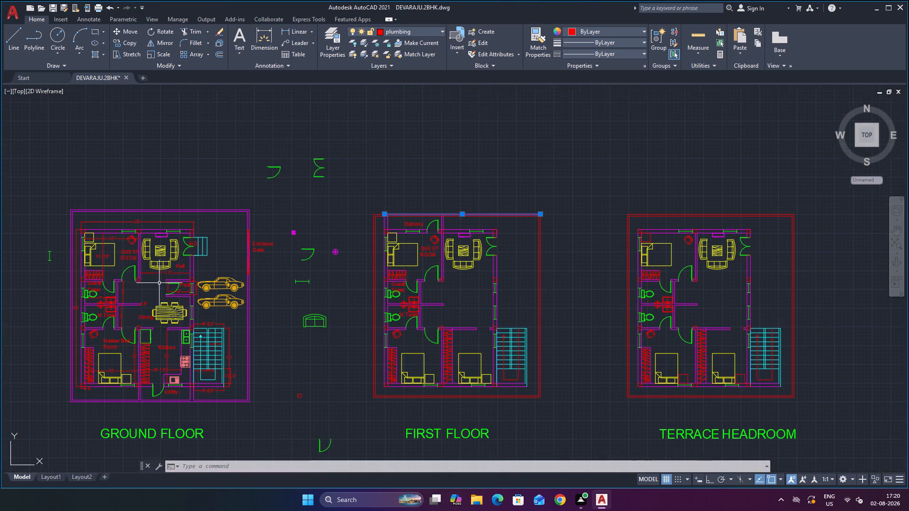
pyautogui.scroll(2, 177, 324)
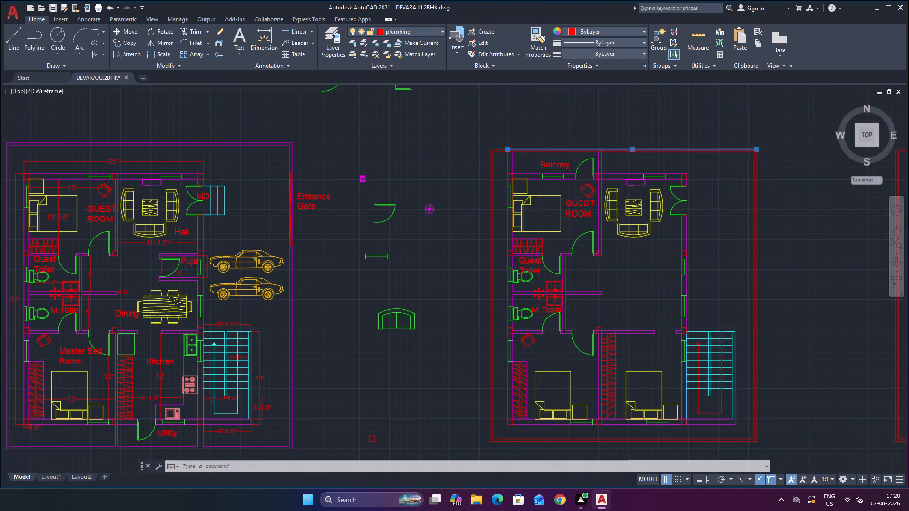
pyautogui.scroll(-2, 255, 270)
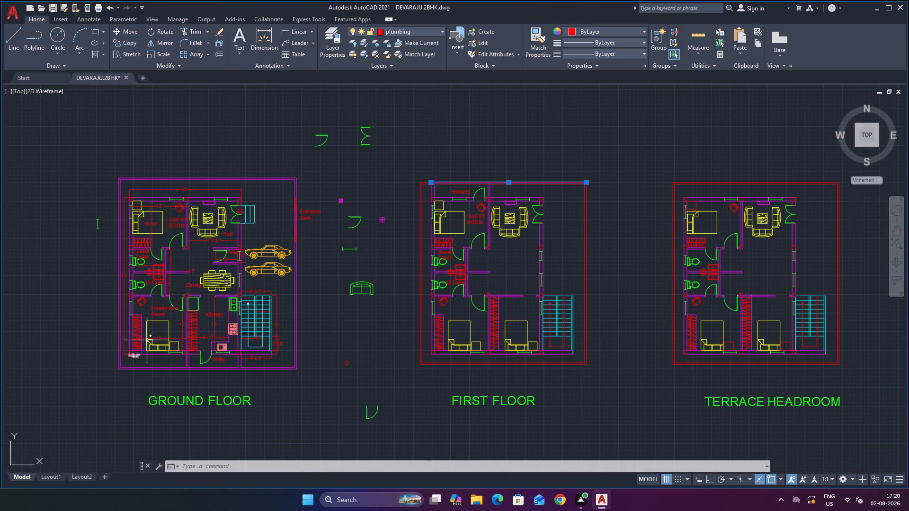
pyautogui.scroll(2, 147, 340)
pyautogui.scroll(-2, 243, 268)
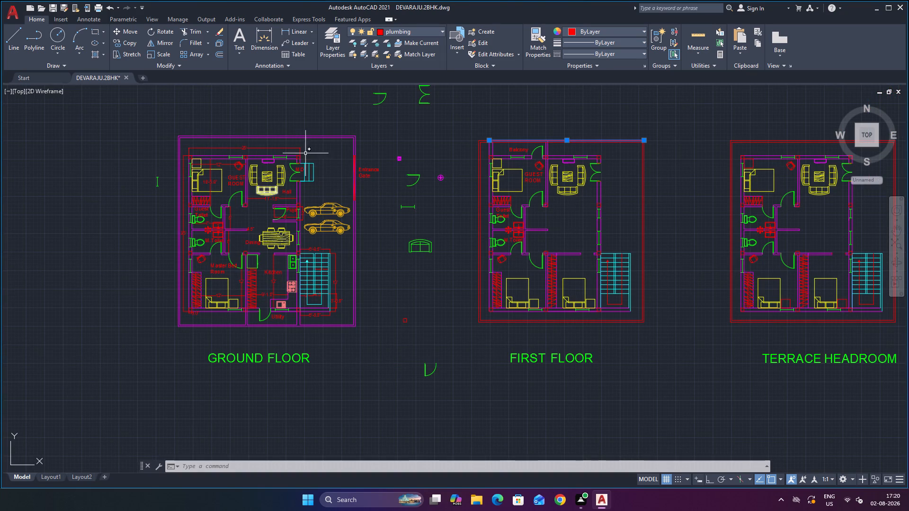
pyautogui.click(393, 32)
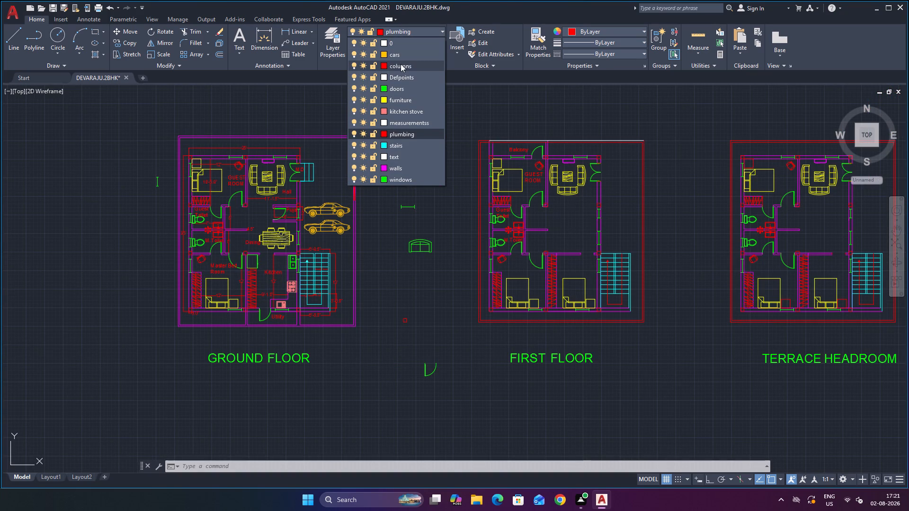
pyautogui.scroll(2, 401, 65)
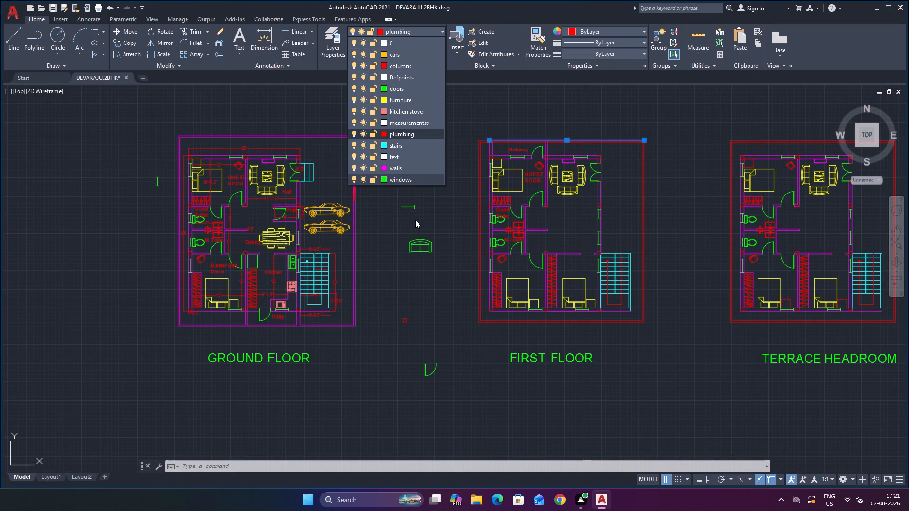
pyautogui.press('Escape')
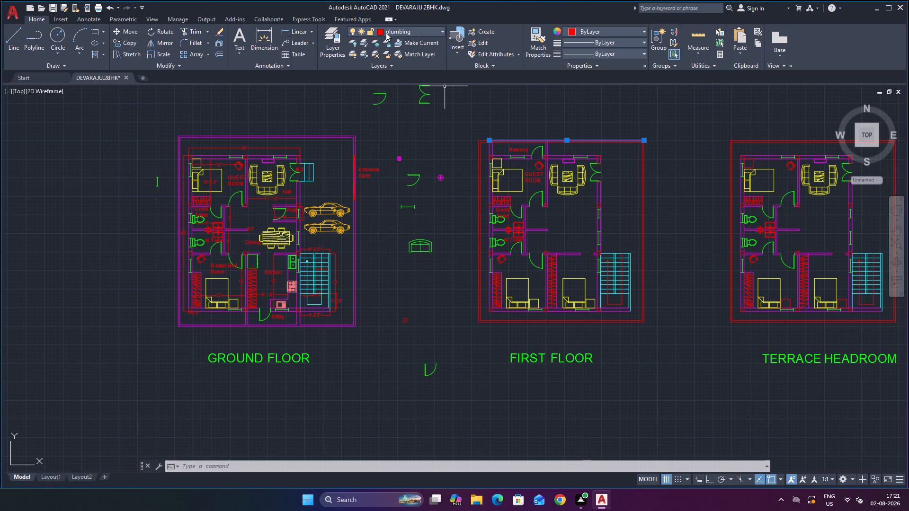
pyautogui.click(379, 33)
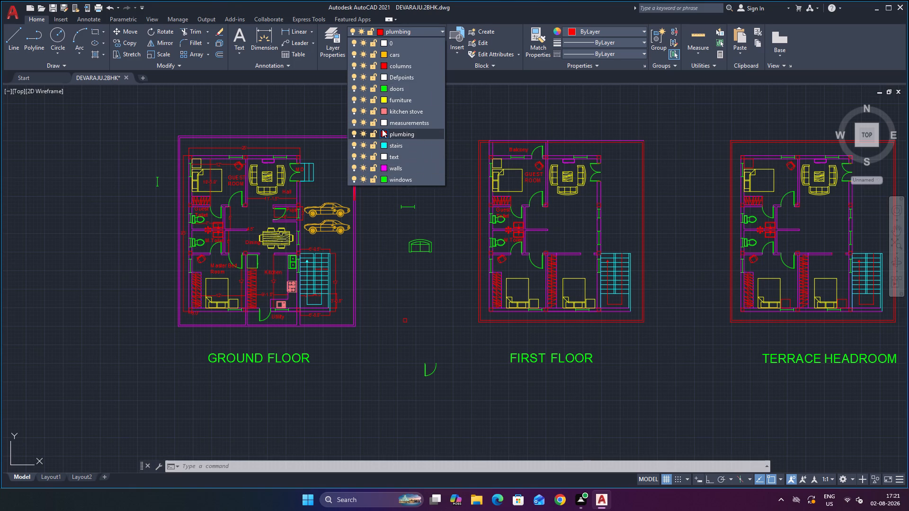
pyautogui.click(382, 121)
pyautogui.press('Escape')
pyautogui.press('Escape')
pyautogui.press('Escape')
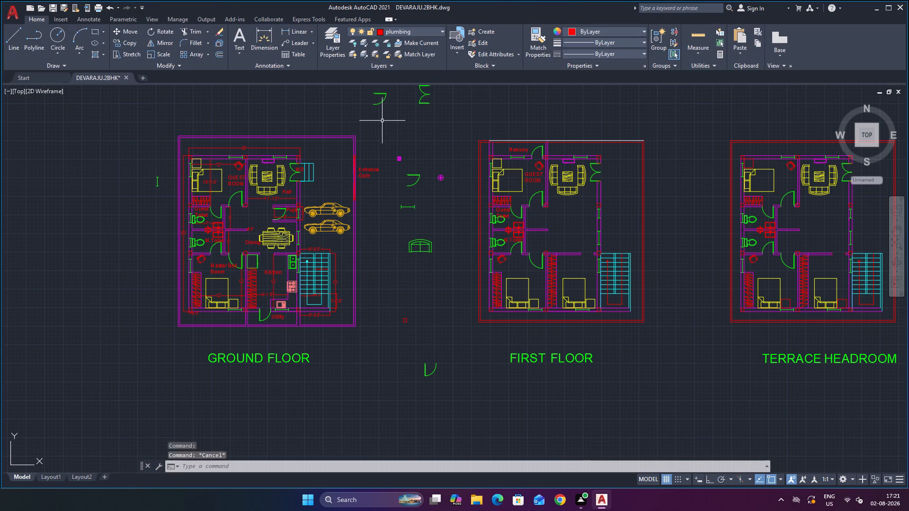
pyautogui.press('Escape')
# Undo the extension of the first-floor balcony's east wall line and the fillet of its west wall line with the north outer boundary.
pyautogui.scroll(3, 566, 133)
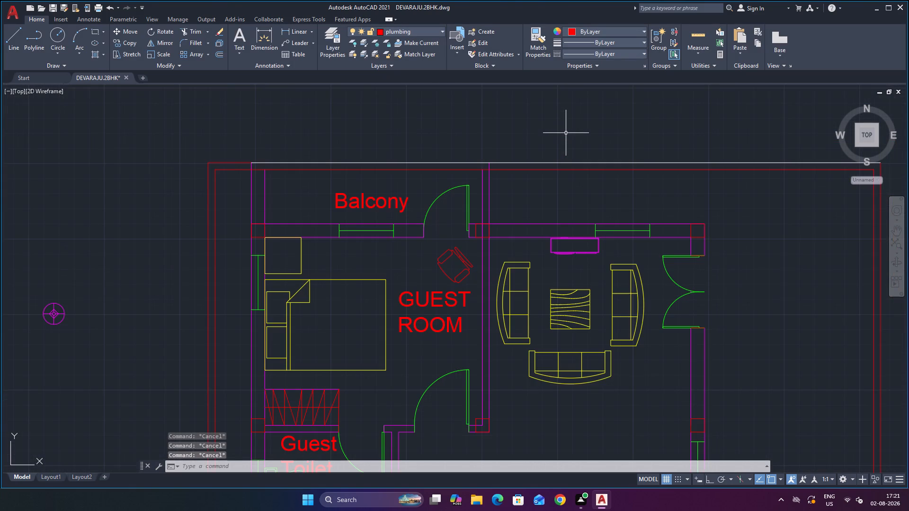
pyautogui.hotkey('ctrl', 'z')
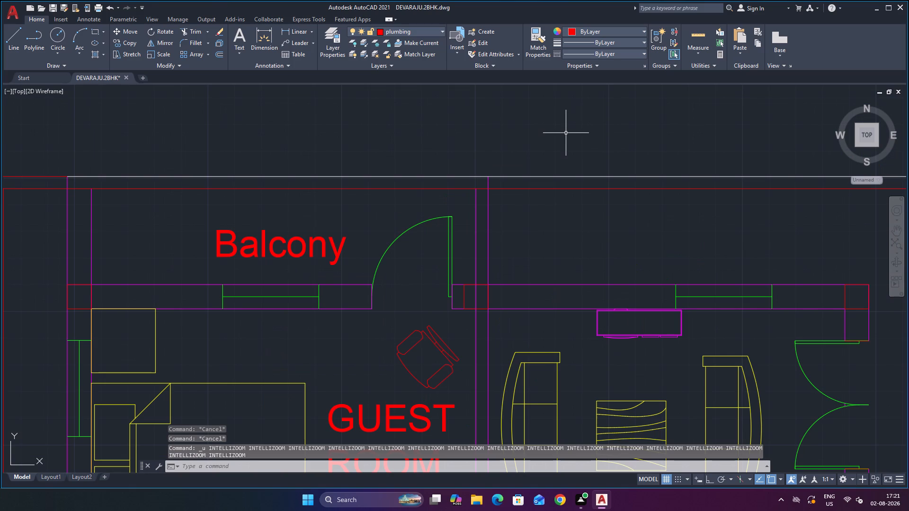
pyautogui.hotkey('ctrl', 'z')
pyautogui.hotkey('ctrl', 'z')
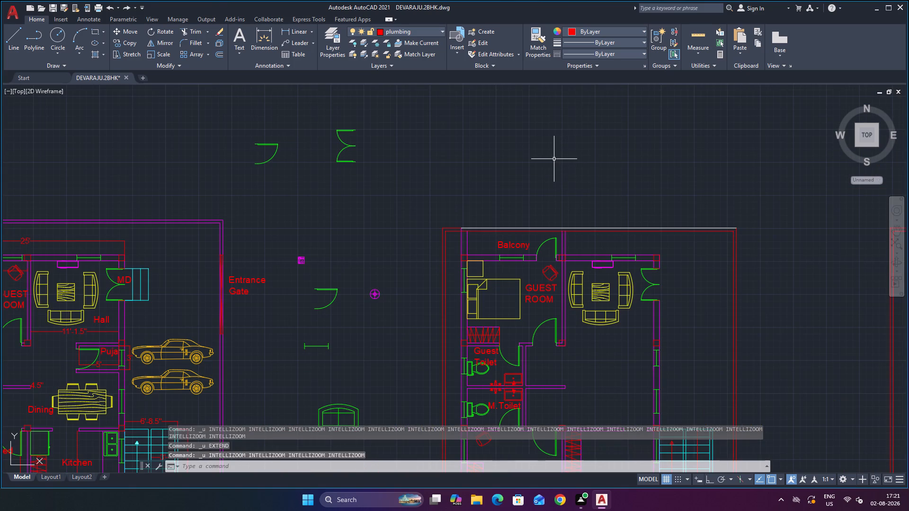
pyautogui.hotkey('ctrl', 'z')
# Set the measurementss layer's colour to white from the index colours.
pyautogui.scroll(-2, 562, 170)
pyautogui.scroll(3, 594, 199)
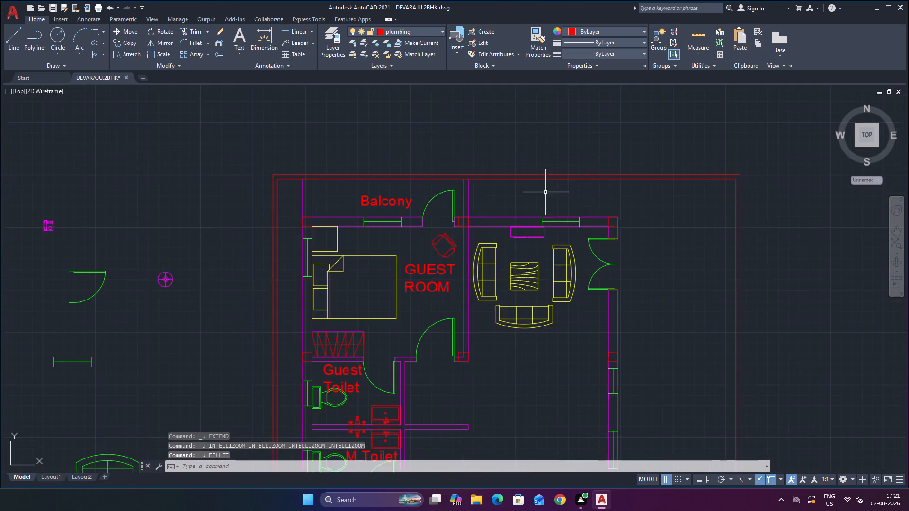
pyautogui.scroll(-3, 497, 188)
pyautogui.scroll(3, 321, 270)
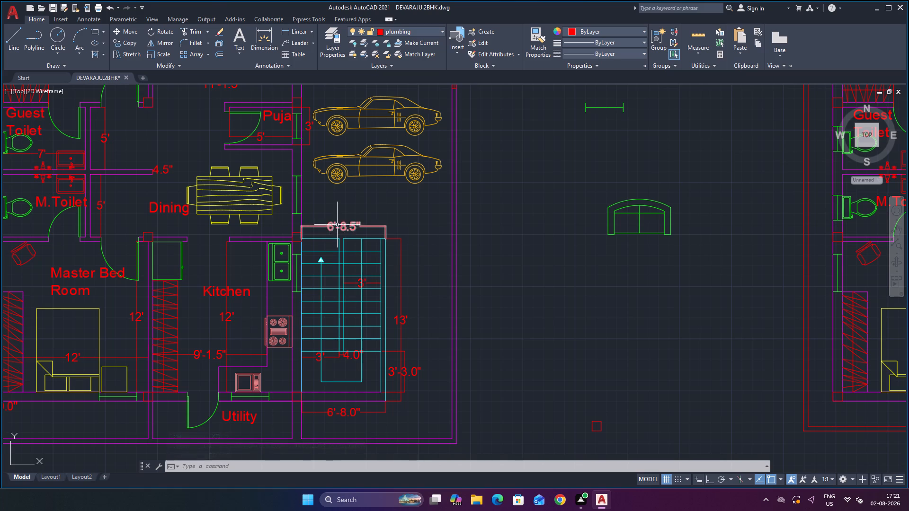
pyautogui.click(440, 29)
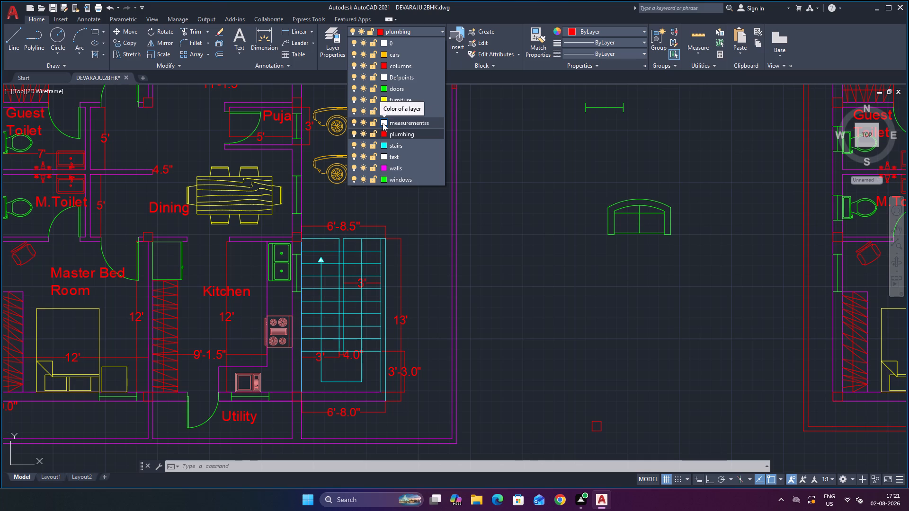
pyautogui.click(383, 123)
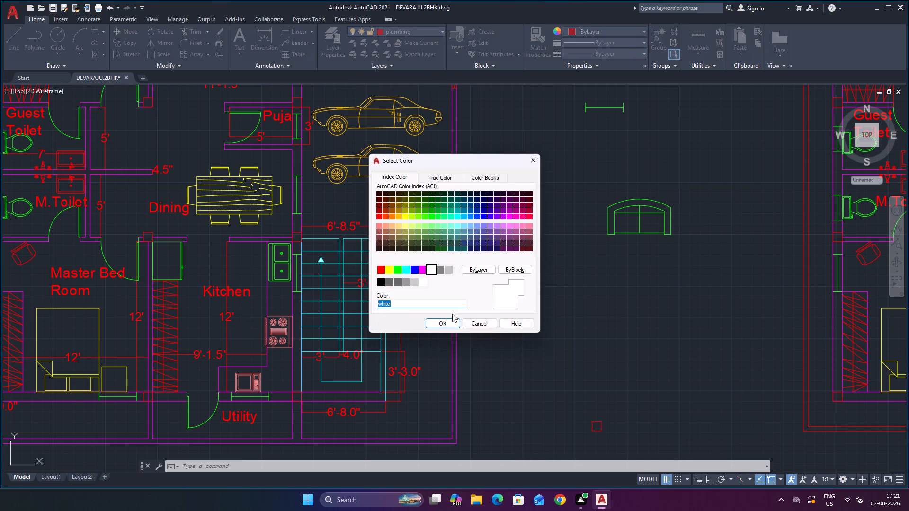
pyautogui.click(450, 322)
# Set the current object colour to white.
pyautogui.click(618, 31)
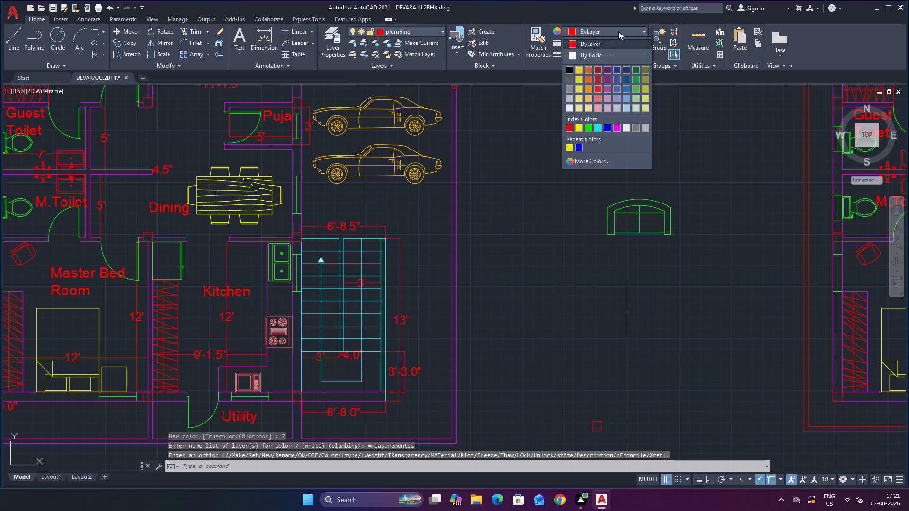
pyautogui.click(625, 130)
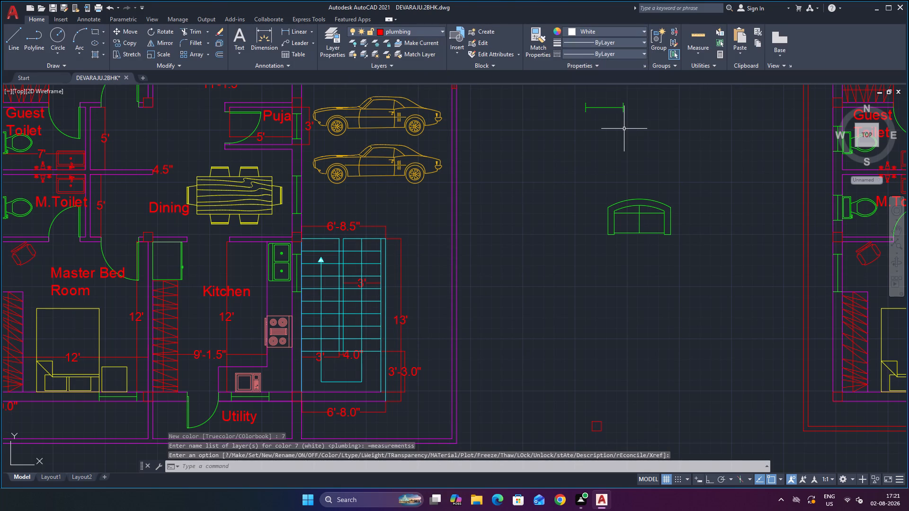
# Apply white once more as the measurementss layer's colour.
pyautogui.click(419, 30)
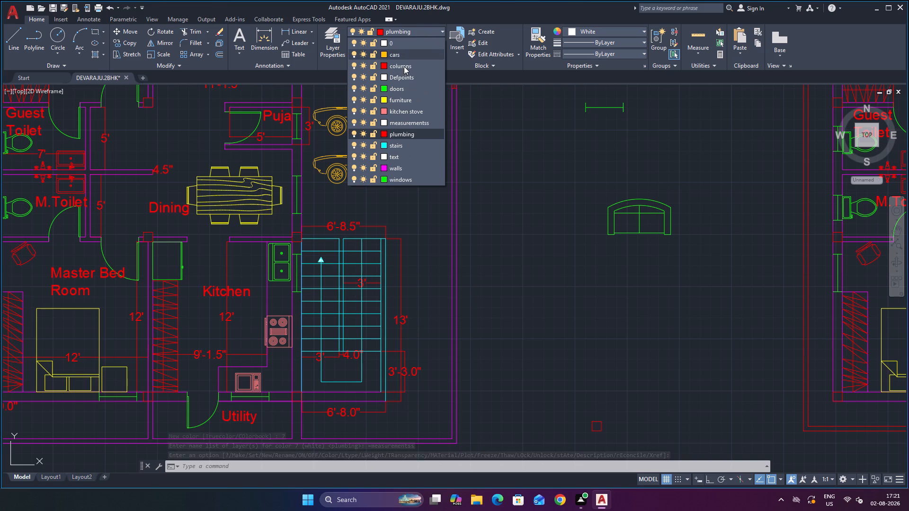
pyautogui.click(387, 121)
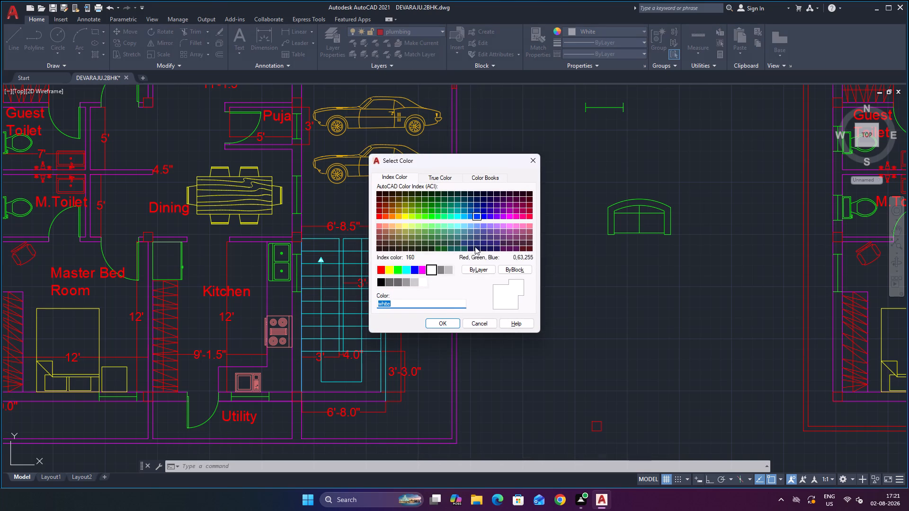
pyautogui.click(450, 323)
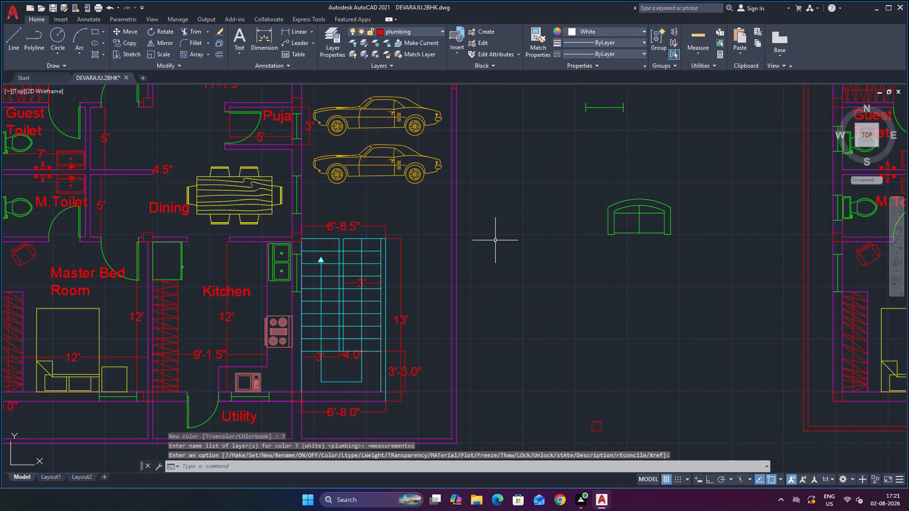
# Set the colour of the 13' dimension beside the ground-floor staircase to white.
pyautogui.scroll(-2, 498, 234)
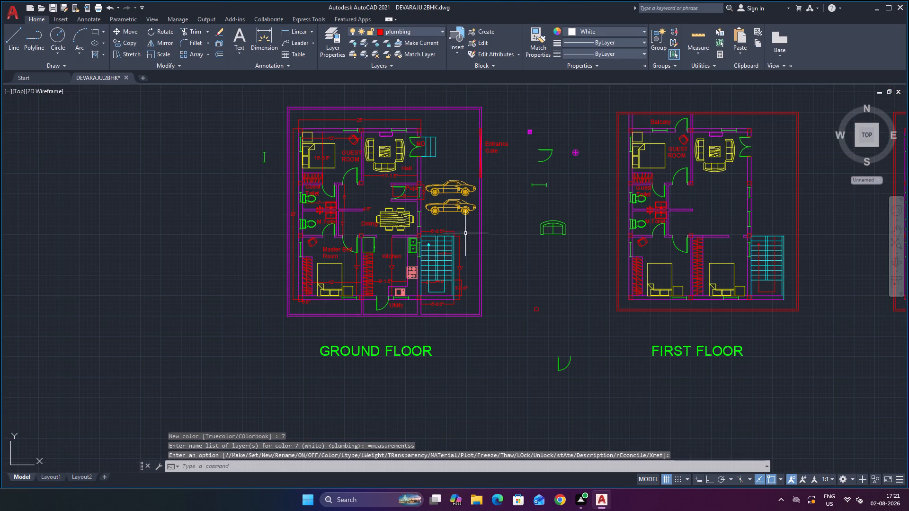
pyautogui.scroll(3, 488, 237)
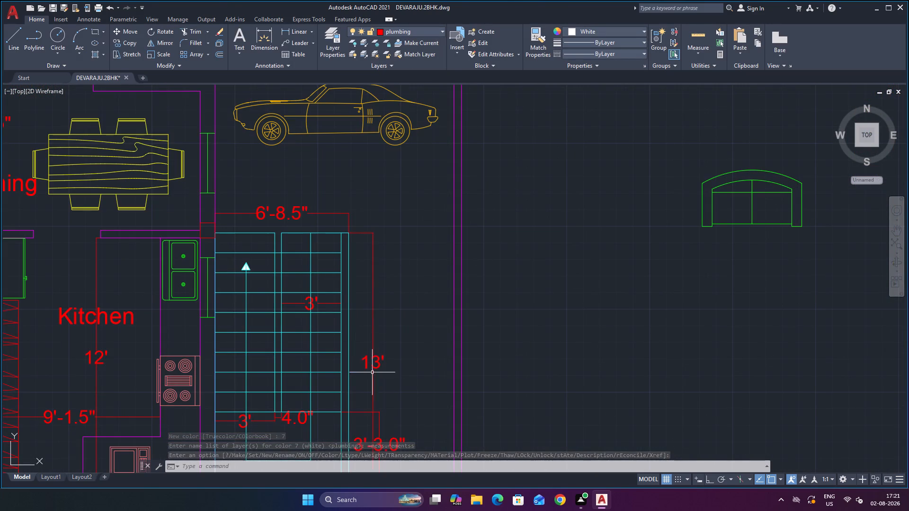
pyautogui.click(376, 362)
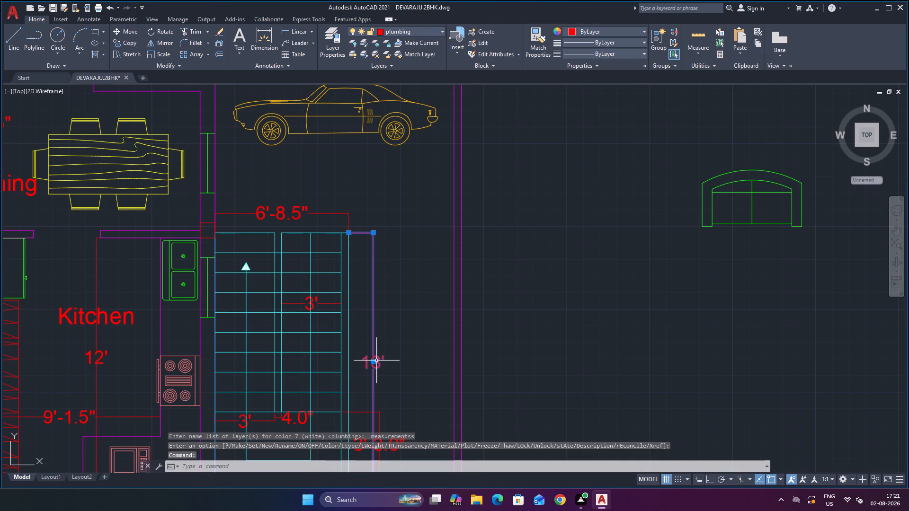
pyautogui.click(614, 31)
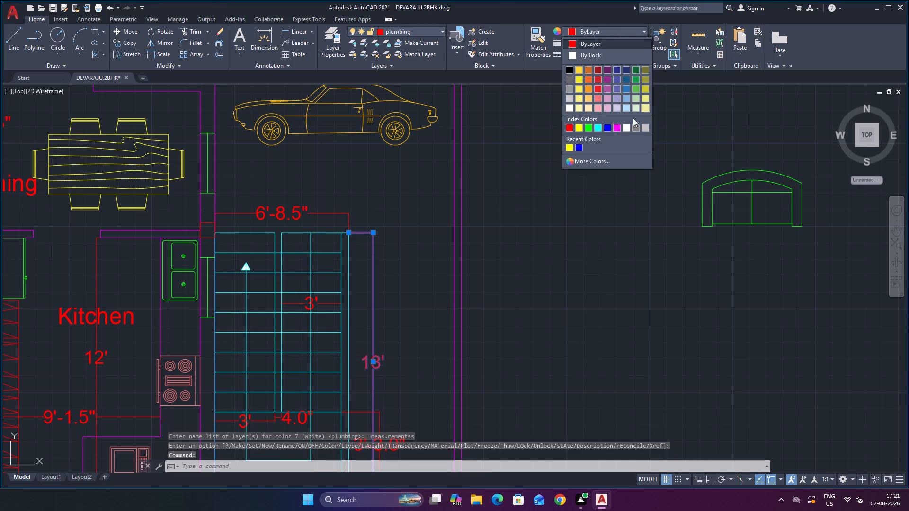
pyautogui.click(624, 128)
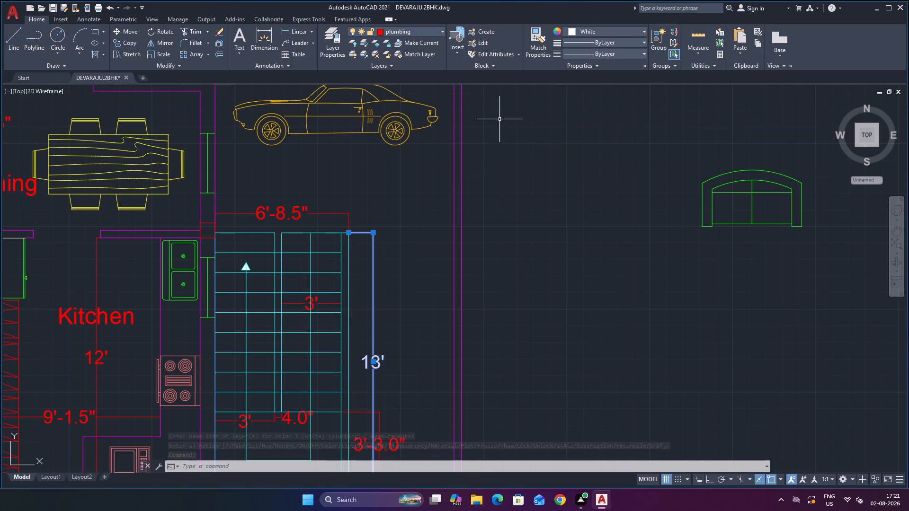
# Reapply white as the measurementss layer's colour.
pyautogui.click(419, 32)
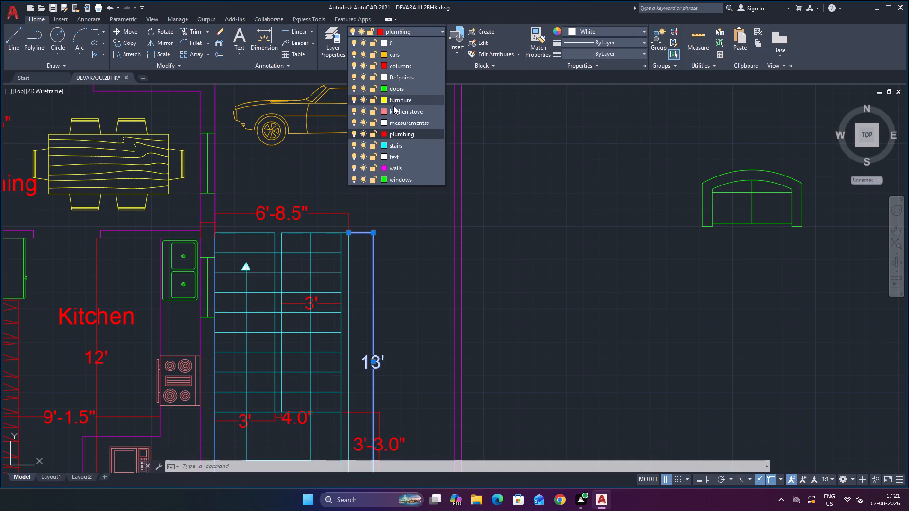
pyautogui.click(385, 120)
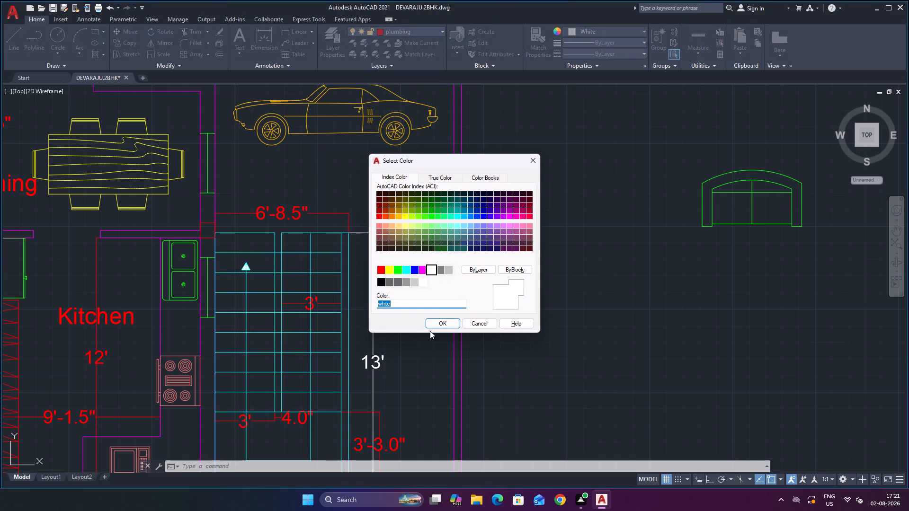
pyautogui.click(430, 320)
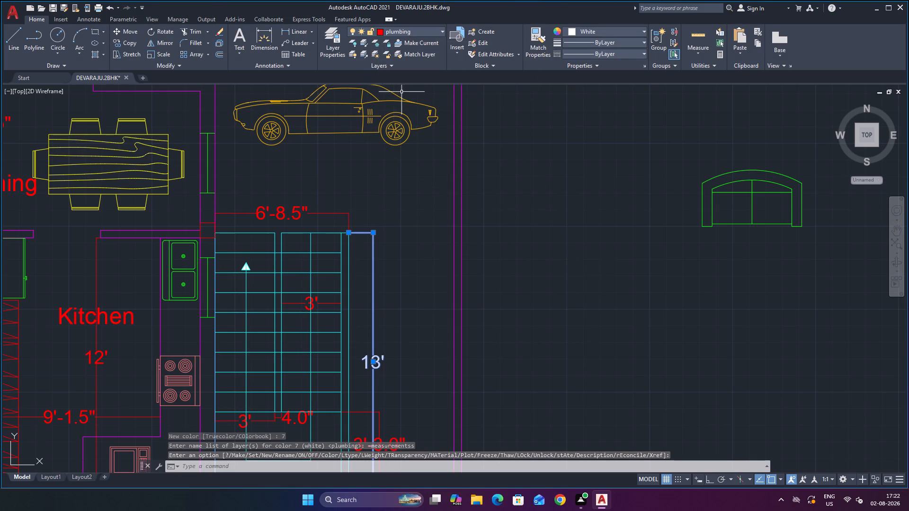
# Select all ground-floor dimensions with Select Similar, apply white to the measurementss layer again, and set the dimensions' object colour to white.
pyautogui.scroll(-3, 537, 134)
pyautogui.scroll(3, 533, 207)
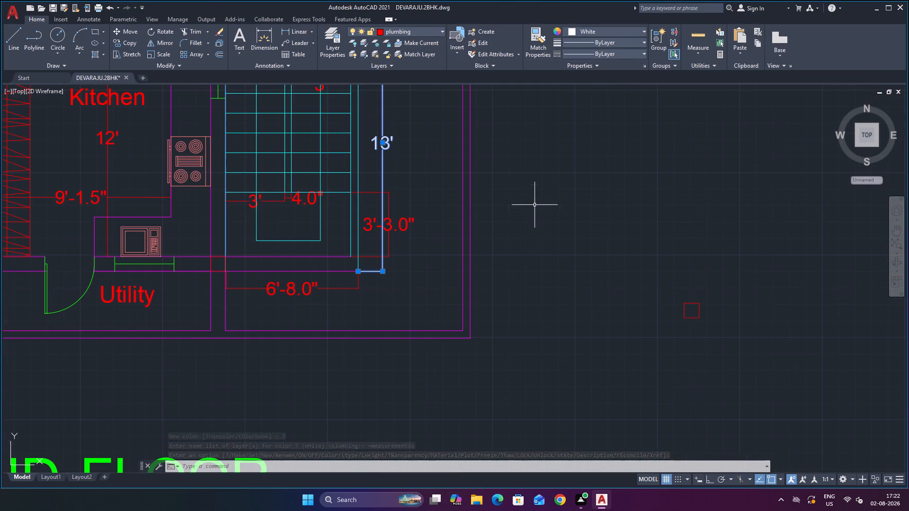
pyautogui.scroll(-2, 464, 201)
pyautogui.scroll(1, 447, 180)
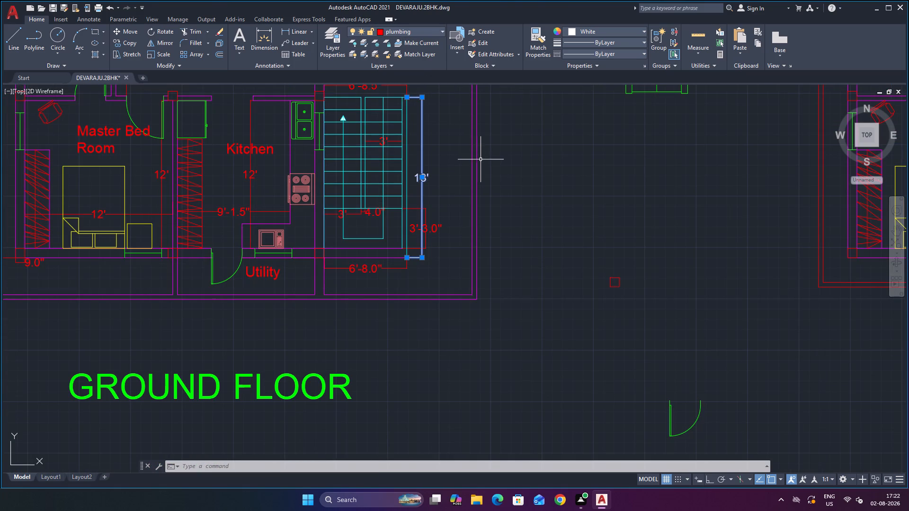
pyautogui.click(439, 228)
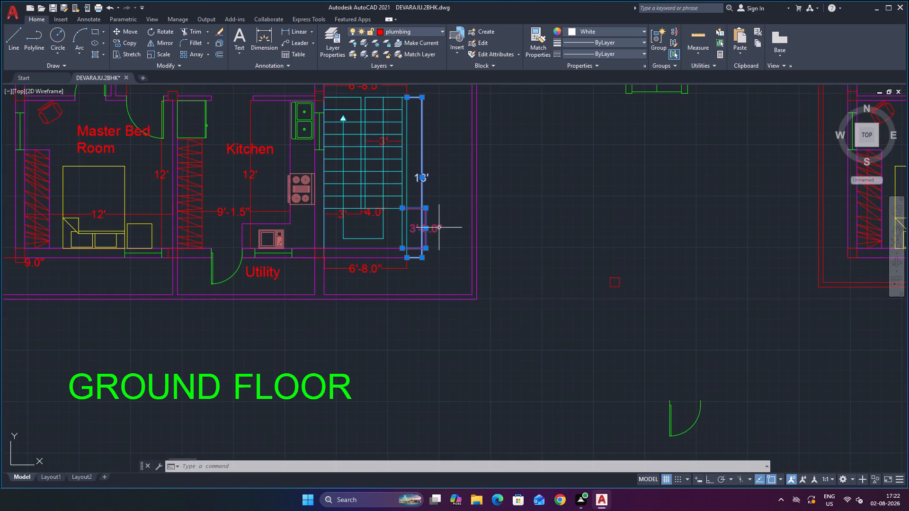
pyautogui.click(232, 211)
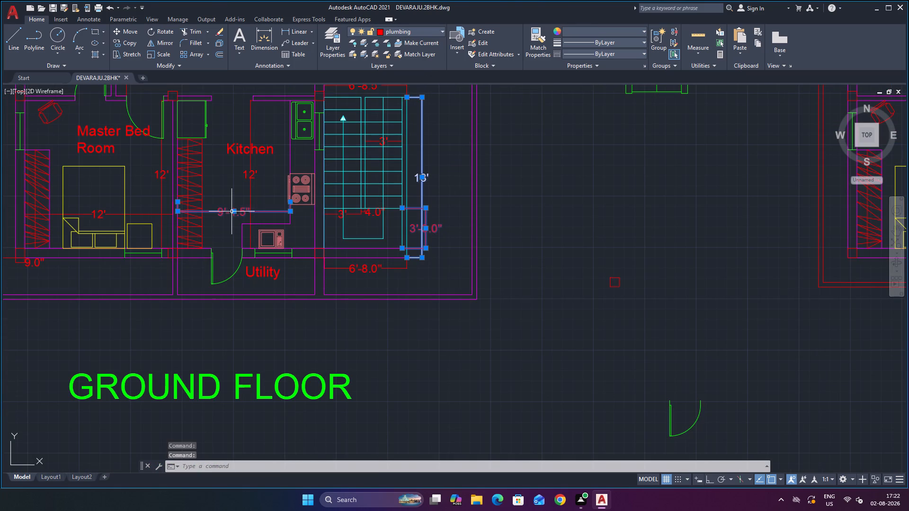
pyautogui.click(103, 216)
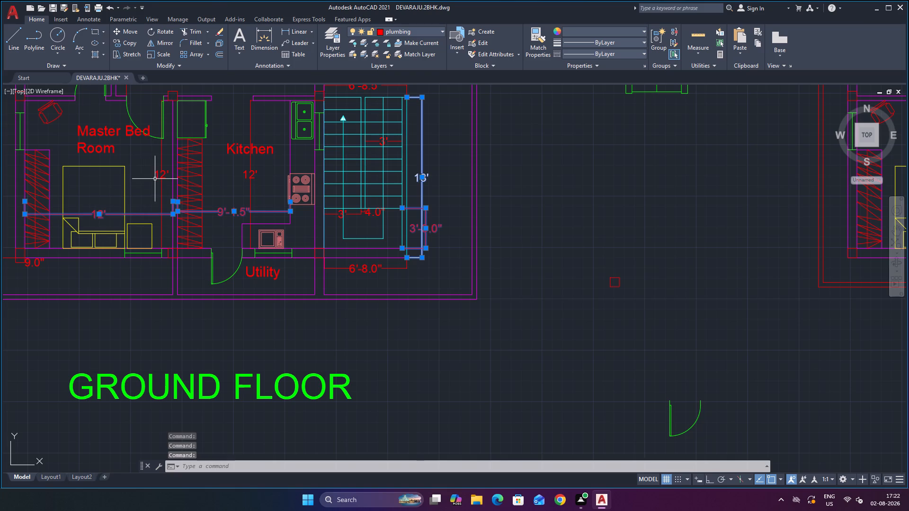
pyautogui.click(158, 176)
pyautogui.rightClick(158, 176)
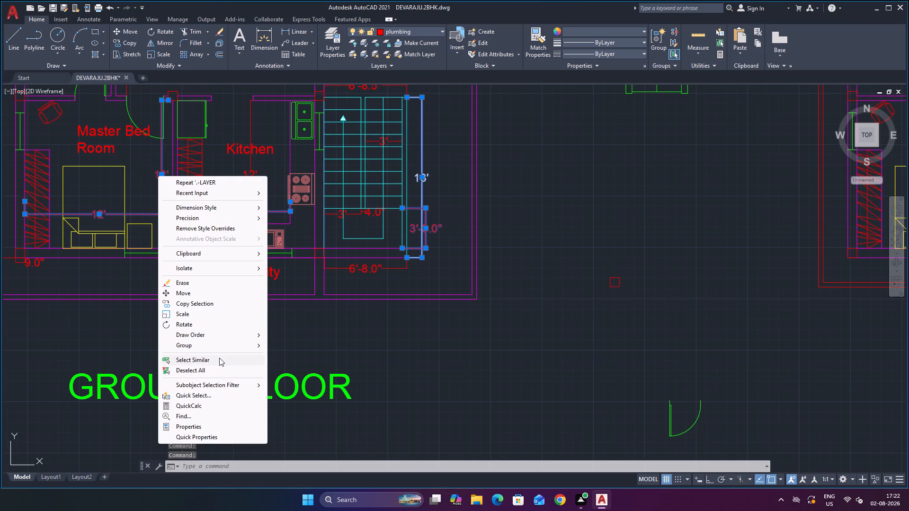
pyautogui.click(213, 360)
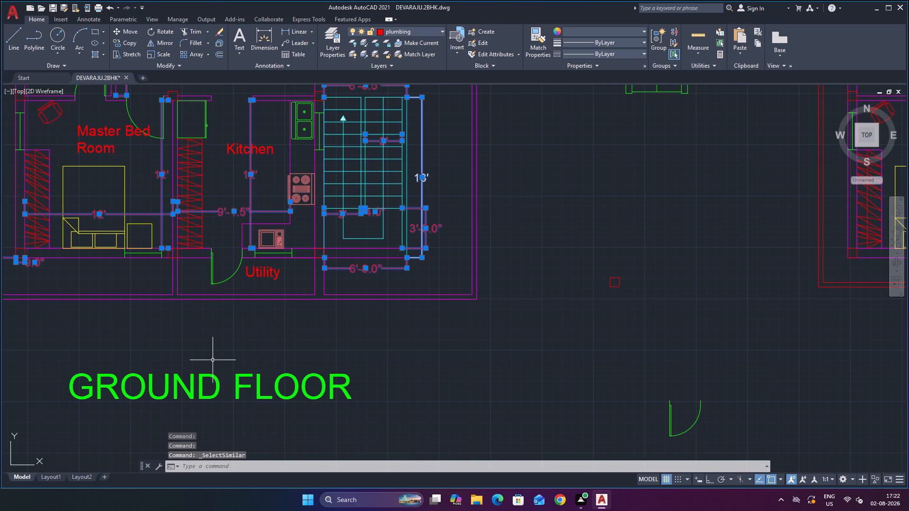
pyautogui.scroll(-4, 227, 370)
pyautogui.scroll(2, 225, 336)
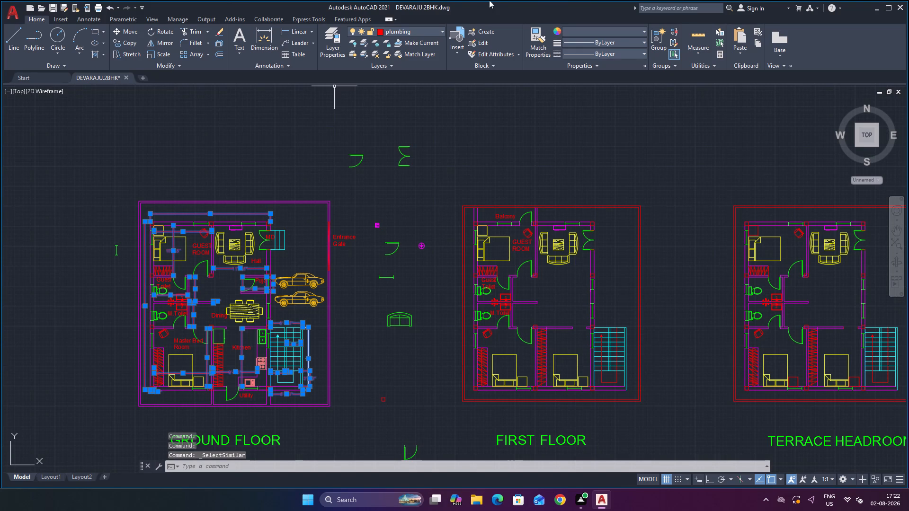
pyautogui.click(419, 27)
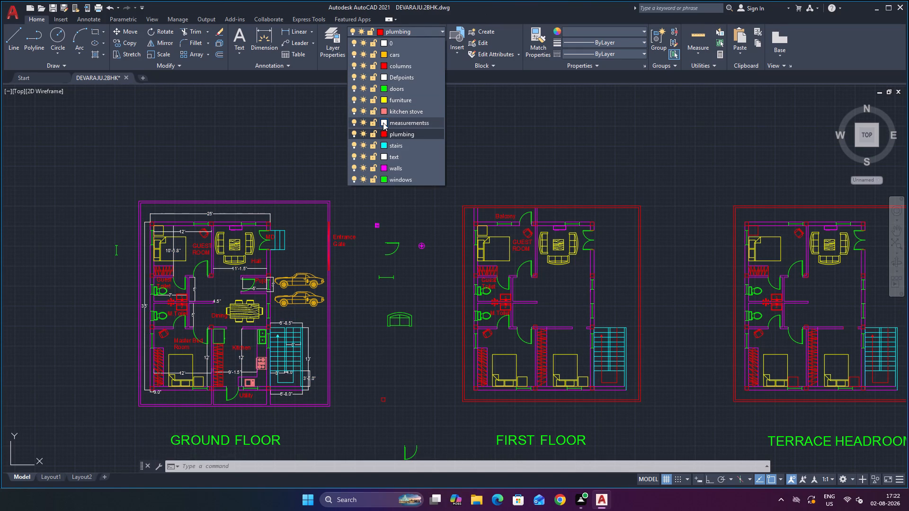
pyautogui.click(383, 123)
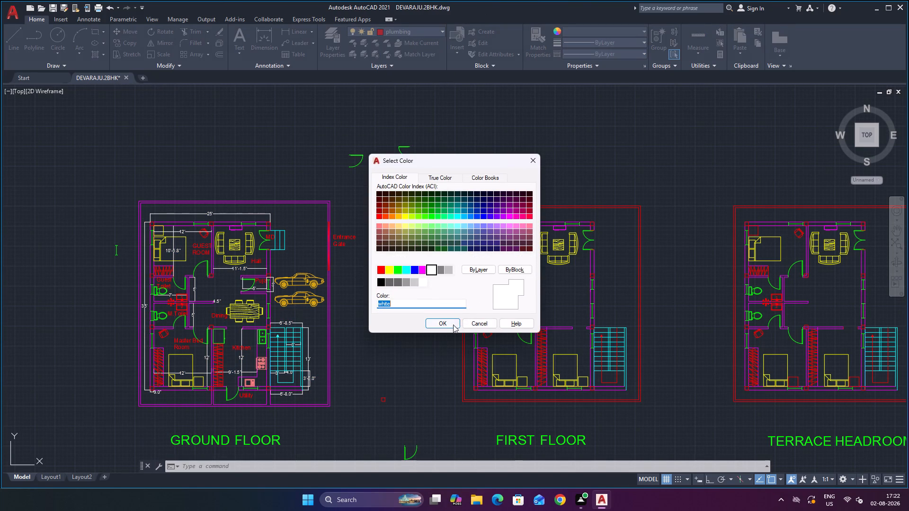
pyautogui.click(445, 323)
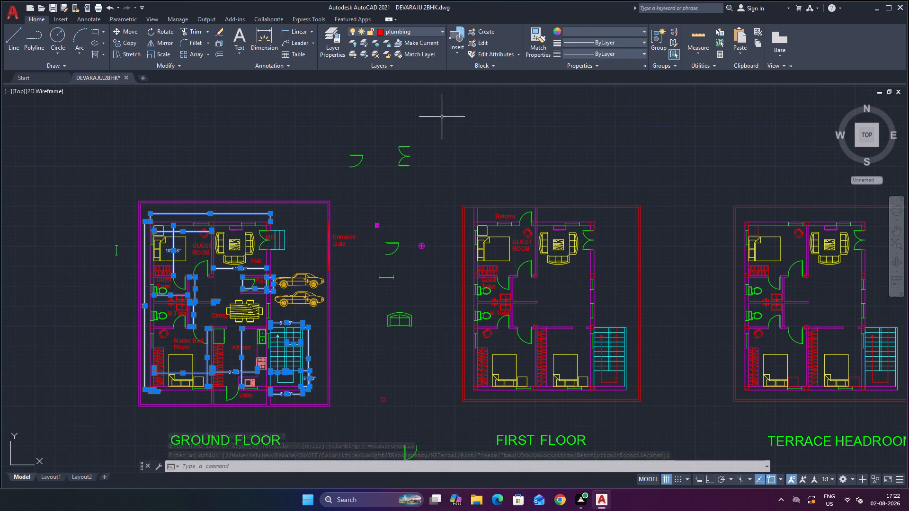
pyautogui.click(584, 26)
pyautogui.click(587, 30)
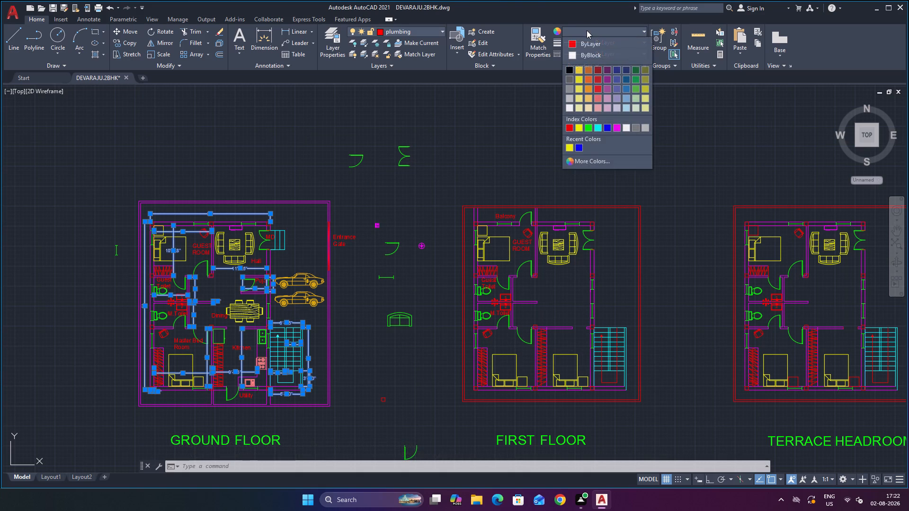
pyautogui.click(623, 126)
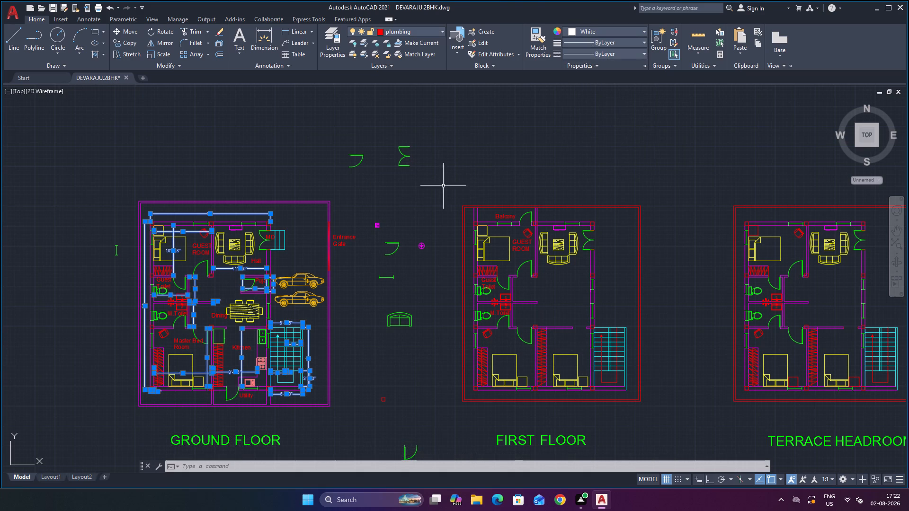
# Apply white once more as the measurementss layer's colour and clear the dimension selection.
pyautogui.click(423, 28)
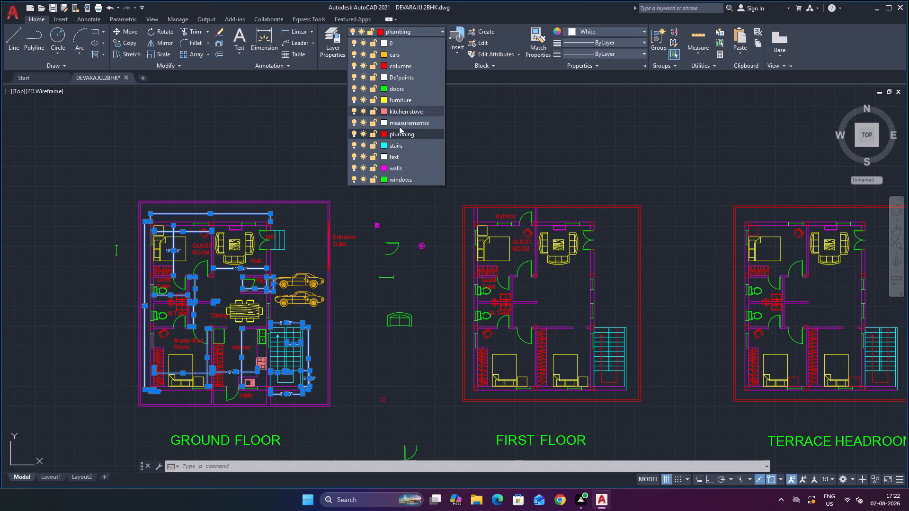
pyautogui.click(383, 123)
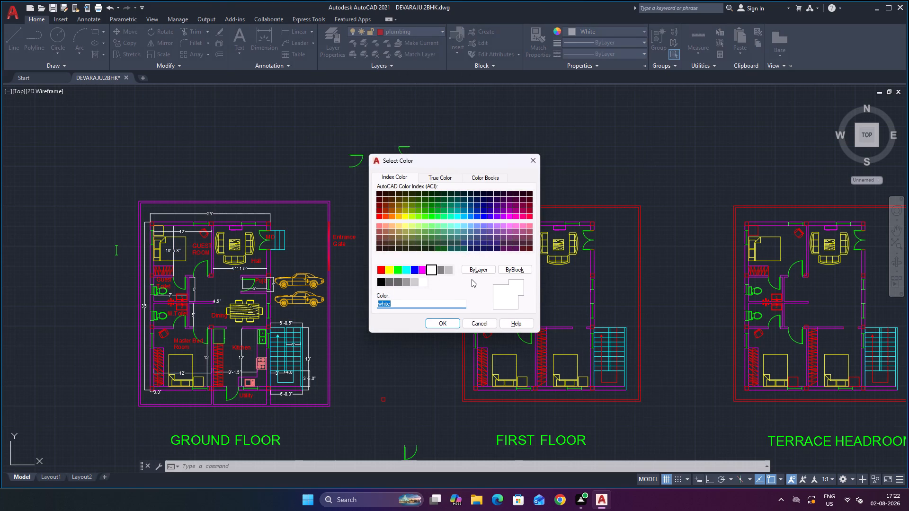
pyautogui.press('Return')
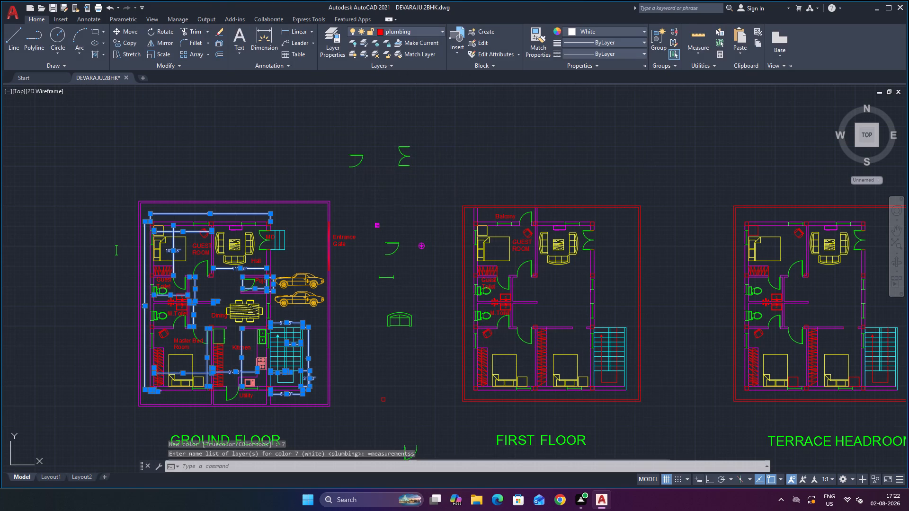
pyautogui.press('Escape')
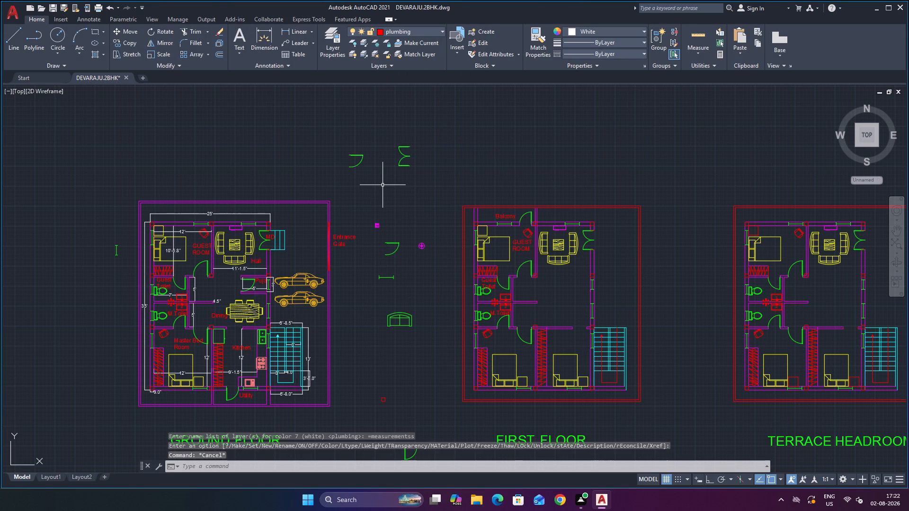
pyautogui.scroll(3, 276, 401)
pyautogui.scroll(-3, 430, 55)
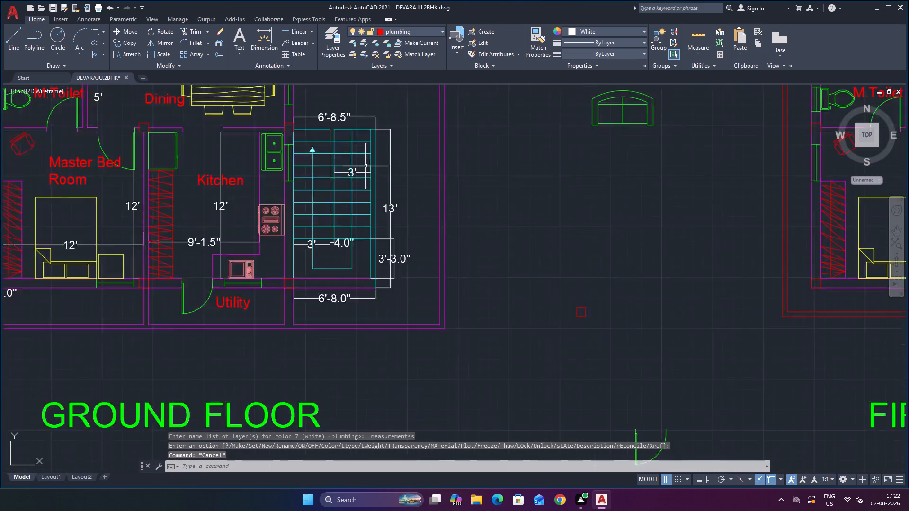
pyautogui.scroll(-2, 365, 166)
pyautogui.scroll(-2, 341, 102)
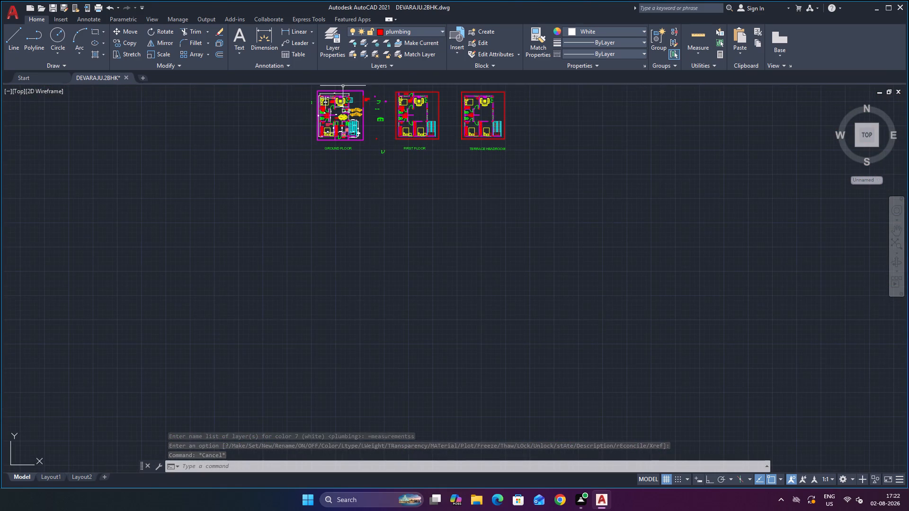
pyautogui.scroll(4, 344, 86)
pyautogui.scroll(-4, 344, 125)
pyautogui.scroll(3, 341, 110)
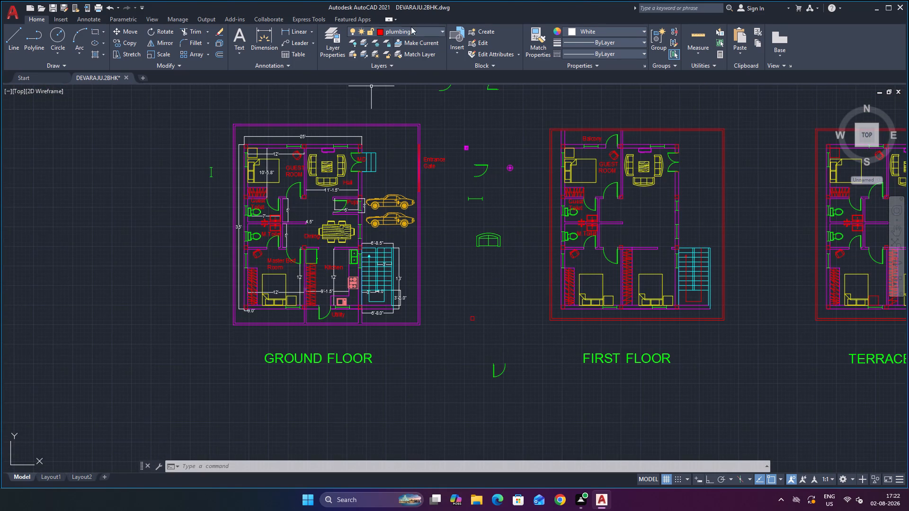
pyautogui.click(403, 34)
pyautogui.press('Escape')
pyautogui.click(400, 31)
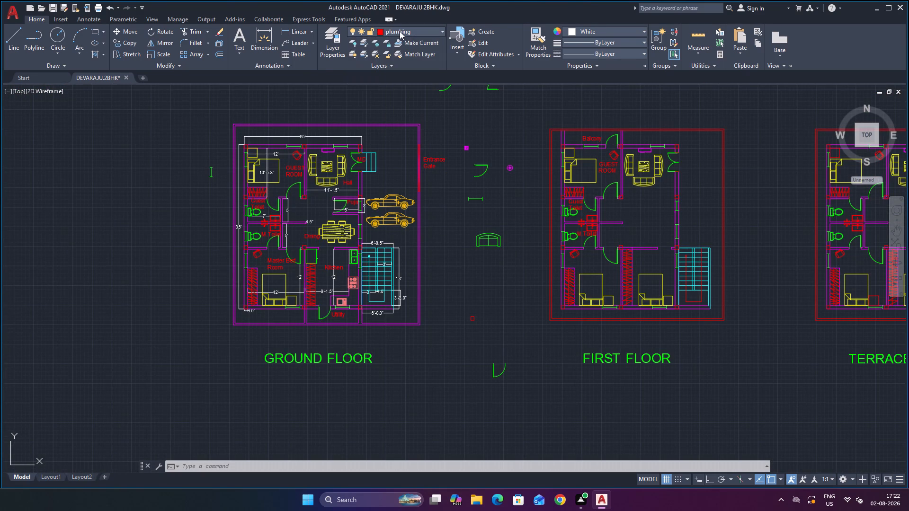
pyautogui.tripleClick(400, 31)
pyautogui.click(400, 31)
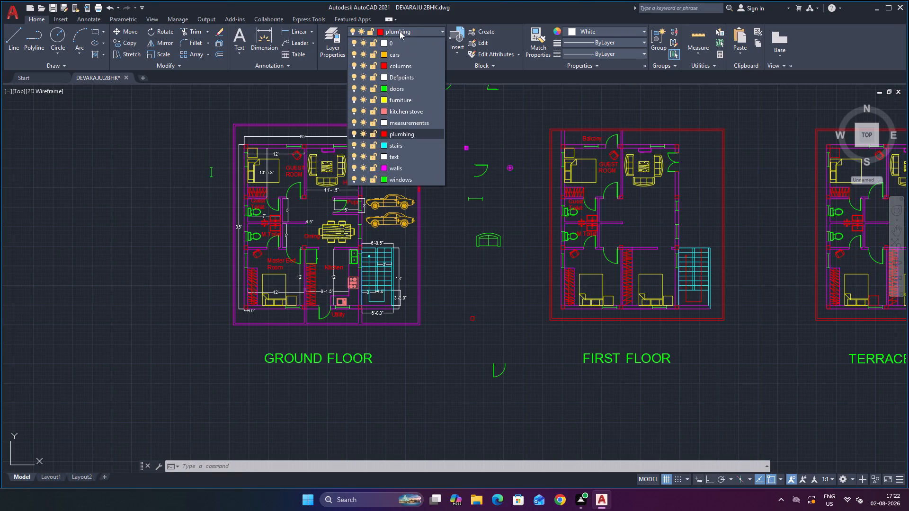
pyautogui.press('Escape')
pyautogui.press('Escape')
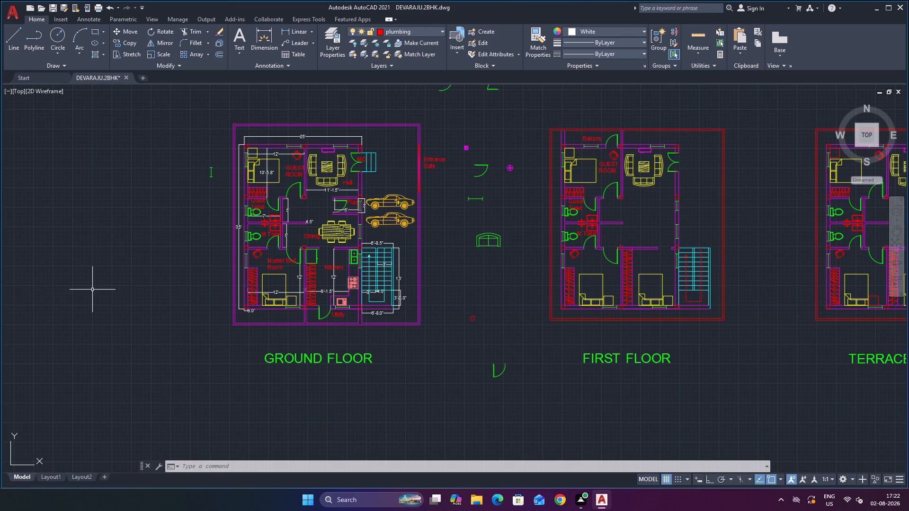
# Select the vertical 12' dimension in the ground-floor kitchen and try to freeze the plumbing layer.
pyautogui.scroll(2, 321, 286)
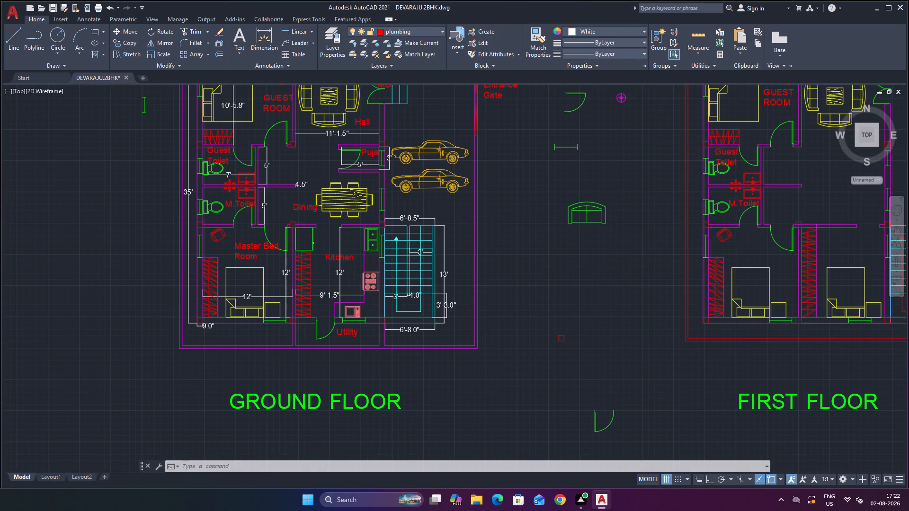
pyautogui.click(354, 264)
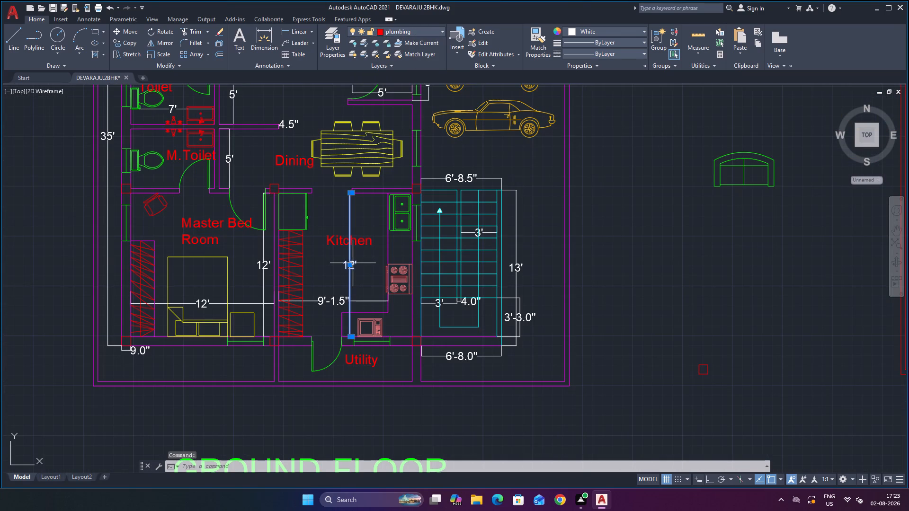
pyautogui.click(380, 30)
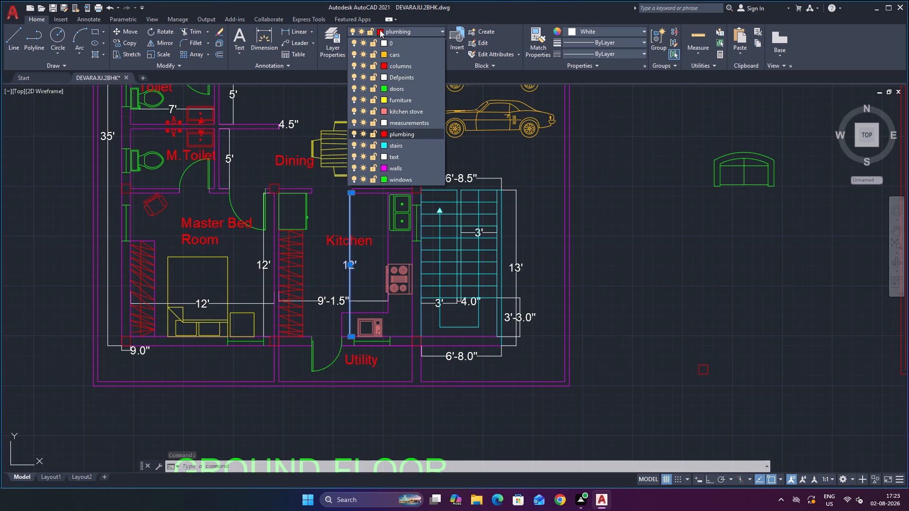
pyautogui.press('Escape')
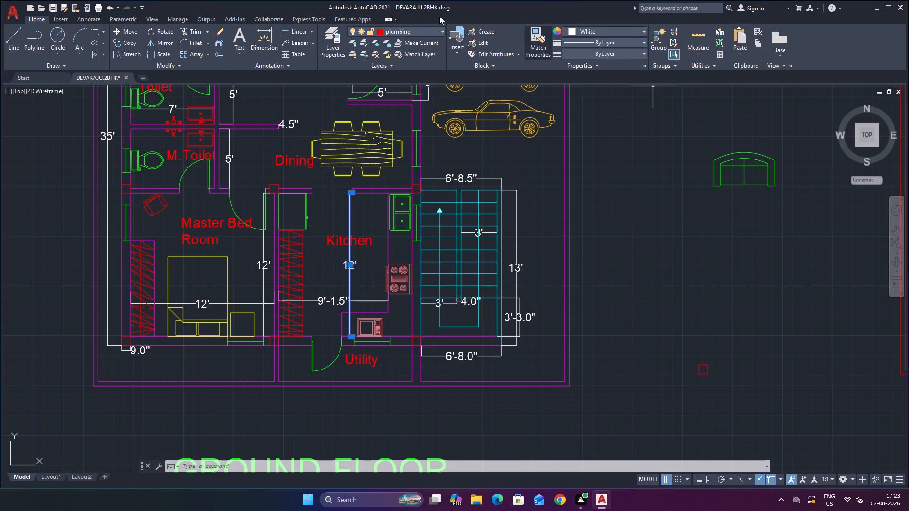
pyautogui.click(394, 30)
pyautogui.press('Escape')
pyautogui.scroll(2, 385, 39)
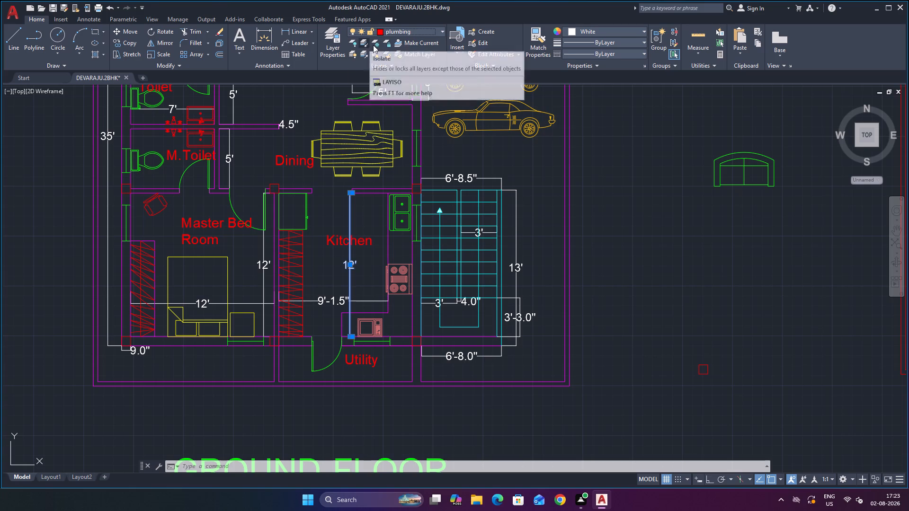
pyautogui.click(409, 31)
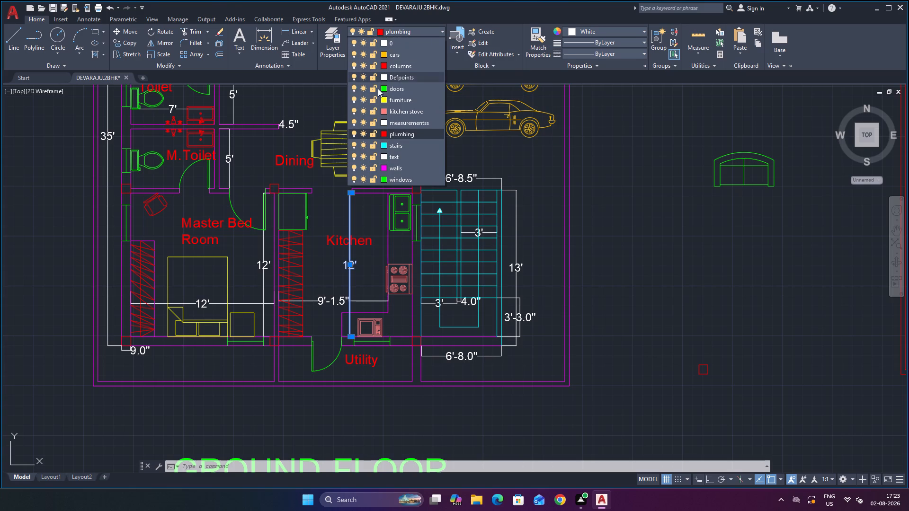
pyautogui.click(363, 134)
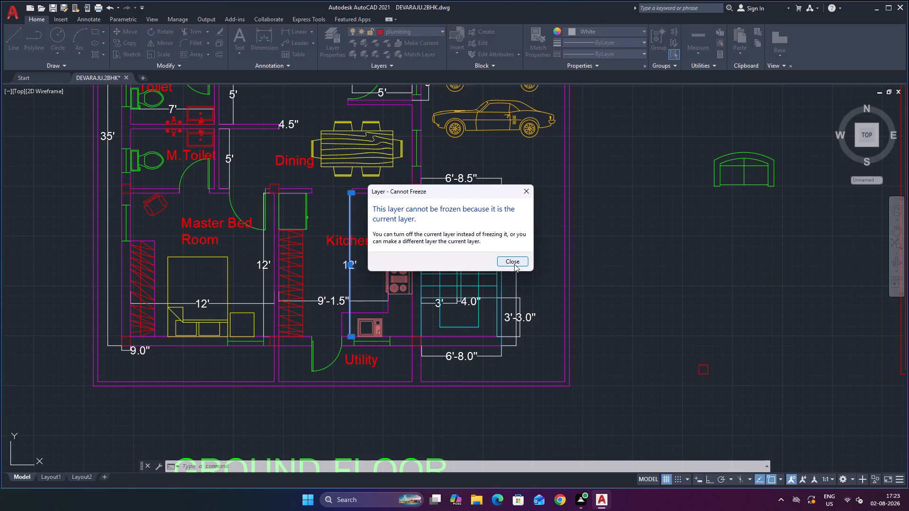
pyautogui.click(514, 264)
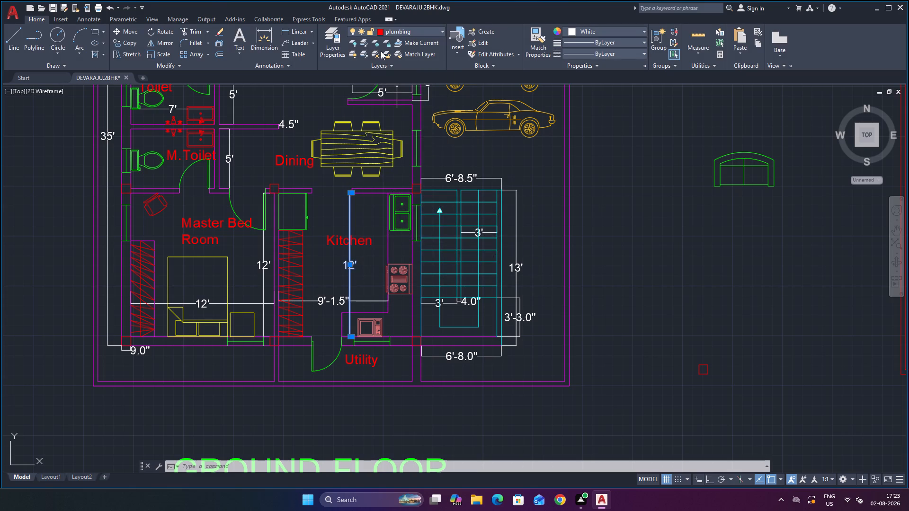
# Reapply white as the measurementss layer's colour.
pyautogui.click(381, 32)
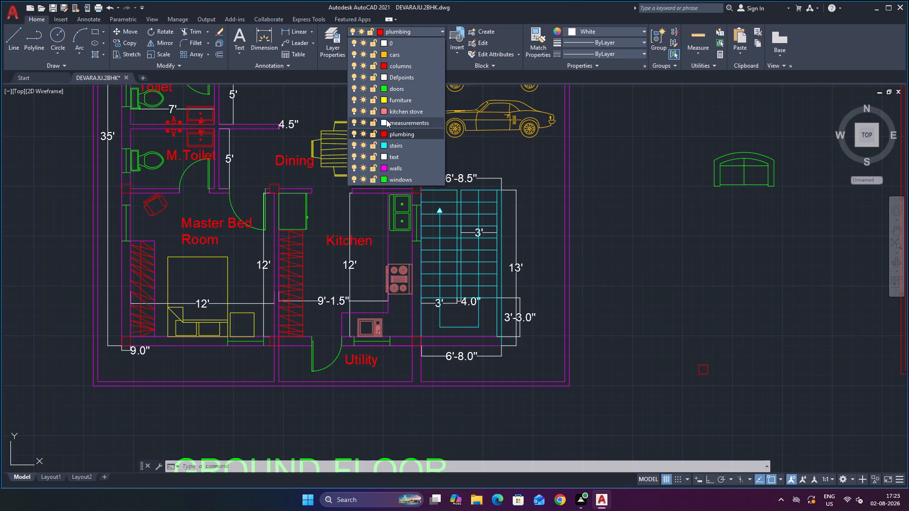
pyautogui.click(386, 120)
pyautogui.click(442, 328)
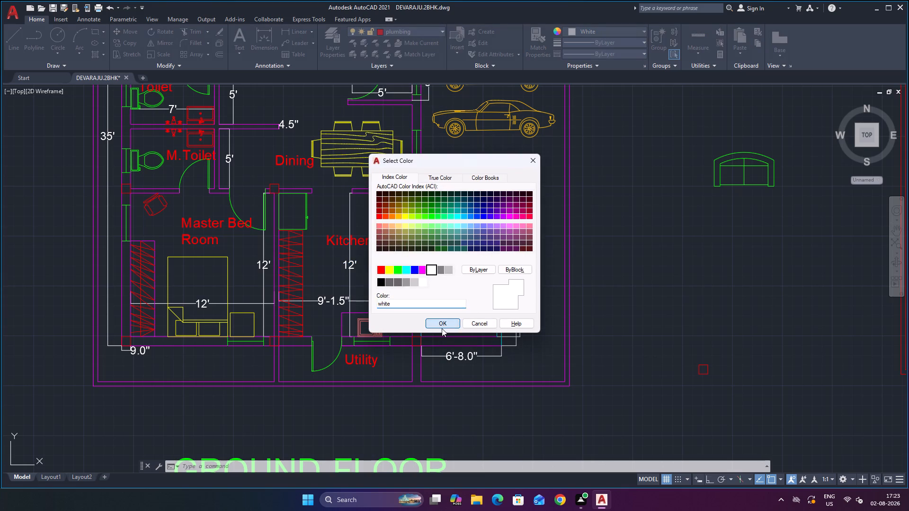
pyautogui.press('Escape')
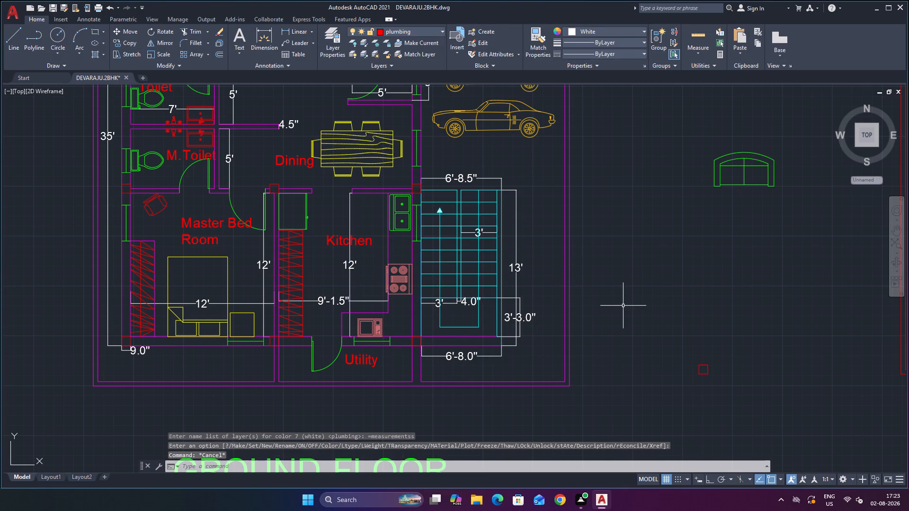
# Apply white to the measurementss layer once more while a linear dimension command is active.
pyautogui.scroll(-2, 623, 308)
pyautogui.scroll(2, 554, 240)
pyautogui.scroll(-5, 619, 206)
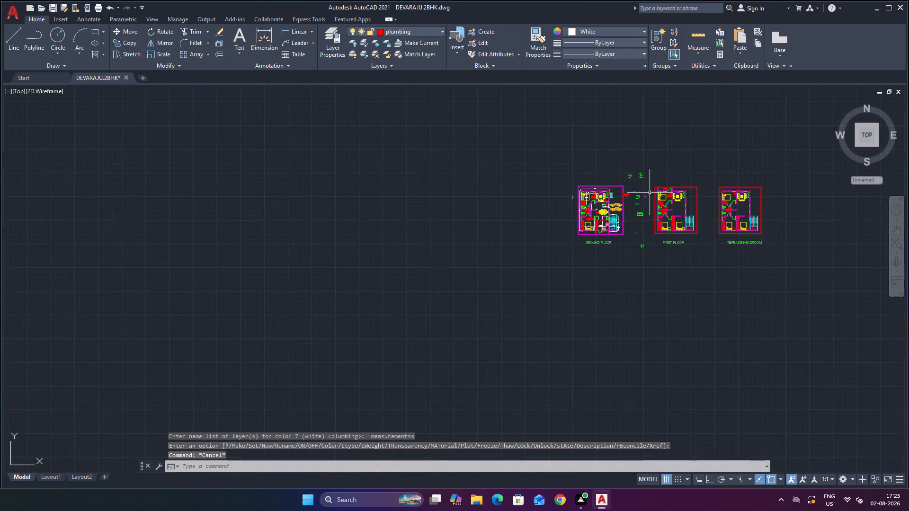
pyautogui.scroll(4, 650, 192)
pyautogui.scroll(2, 497, 247)
pyautogui.scroll(-3, 504, 247)
pyautogui.scroll(1, 394, 268)
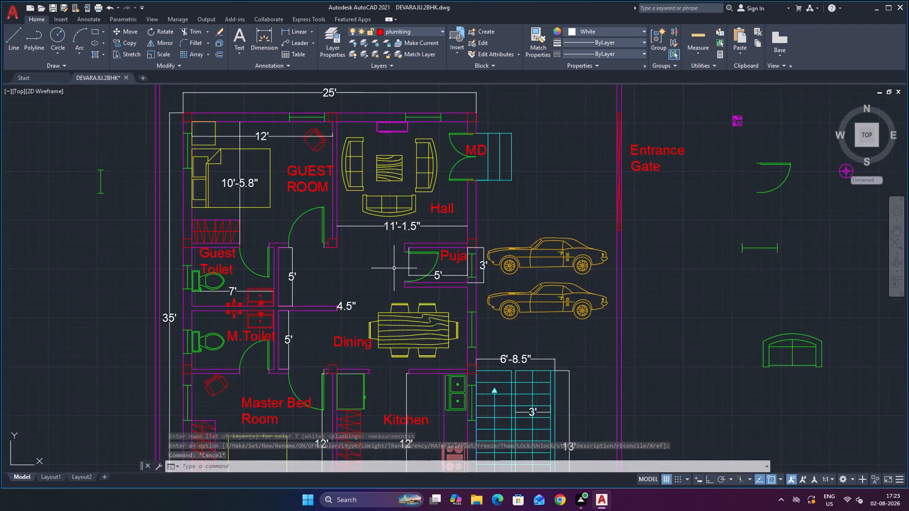
pyautogui.scroll(2, 394, 268)
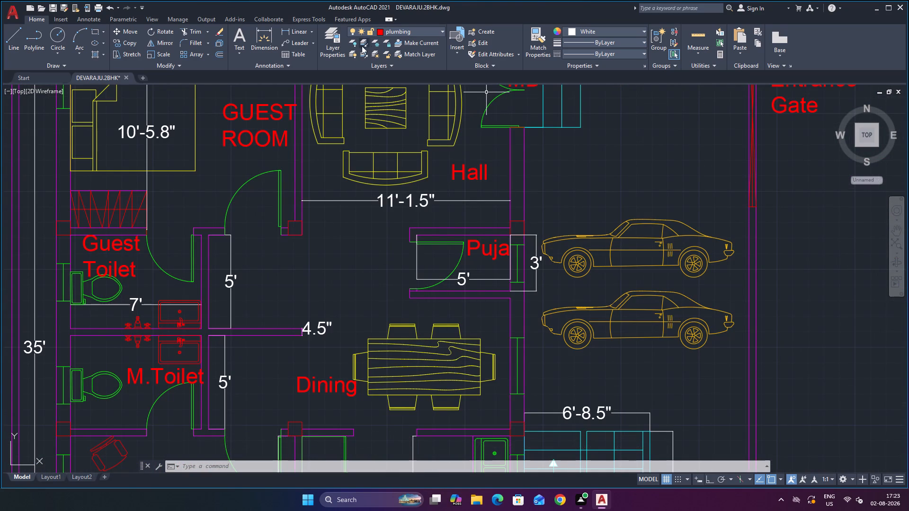
pyautogui.click(289, 31)
pyautogui.click(384, 32)
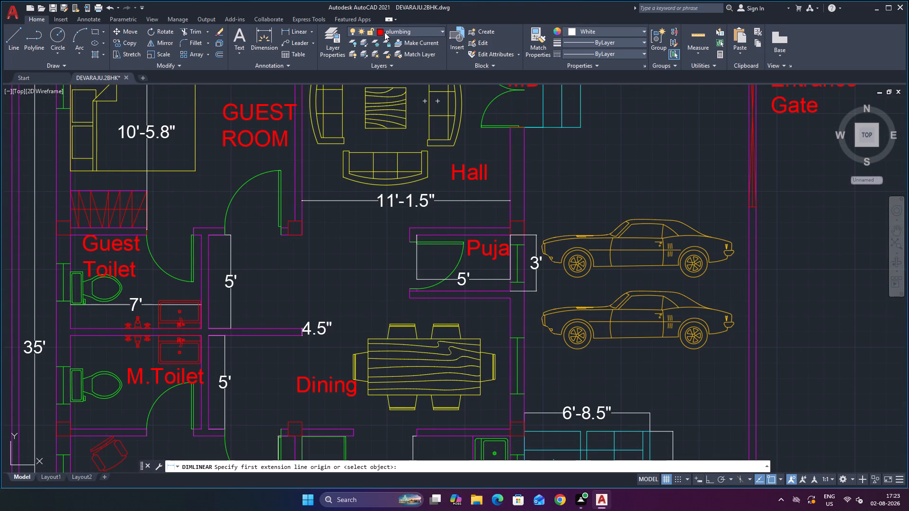
pyautogui.click(382, 123)
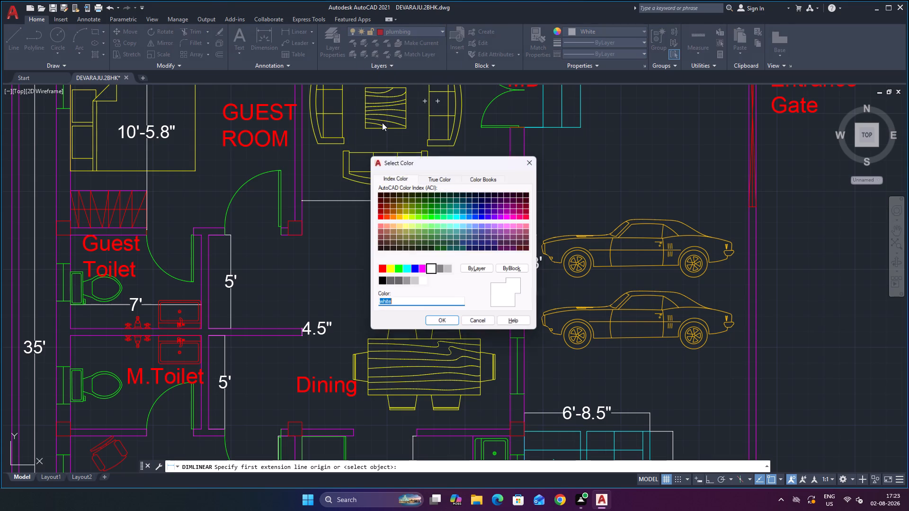
pyautogui.press('space')
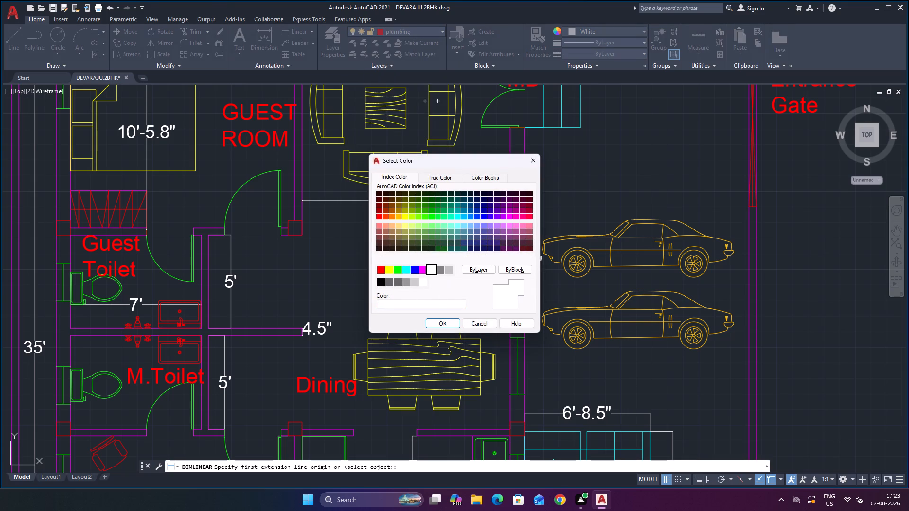
pyautogui.press('Escape')
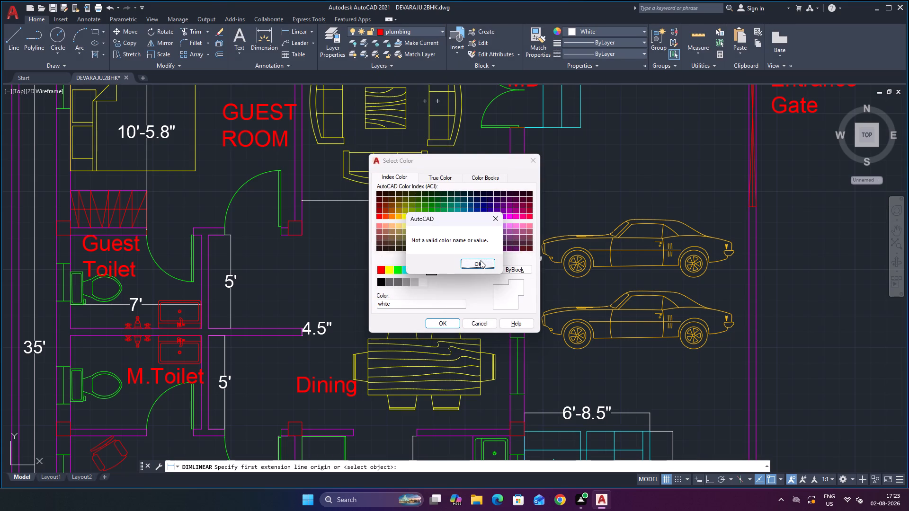
pyautogui.click(481, 260)
pyautogui.click(384, 33)
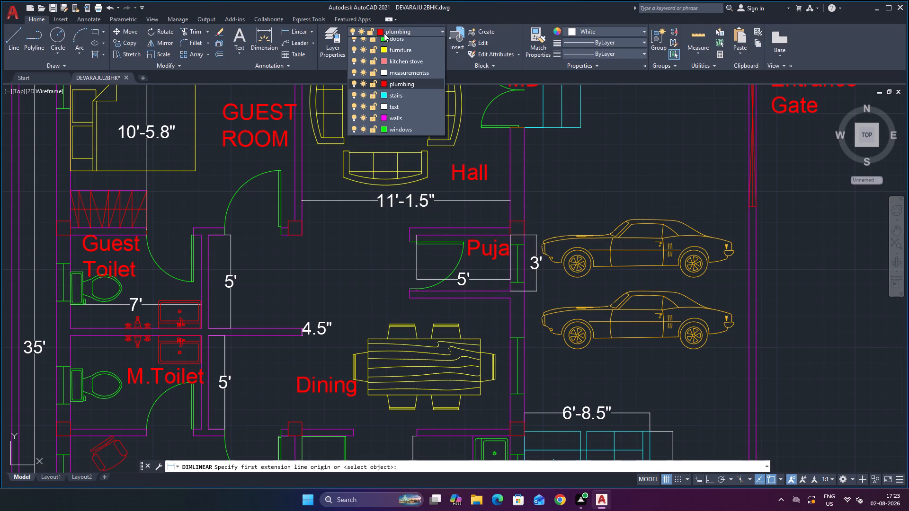
pyautogui.click(384, 123)
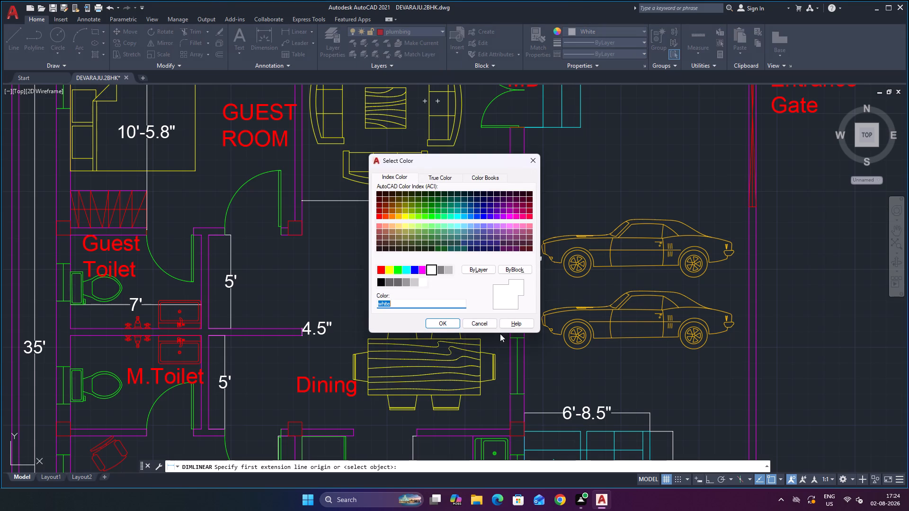
pyautogui.click(445, 321)
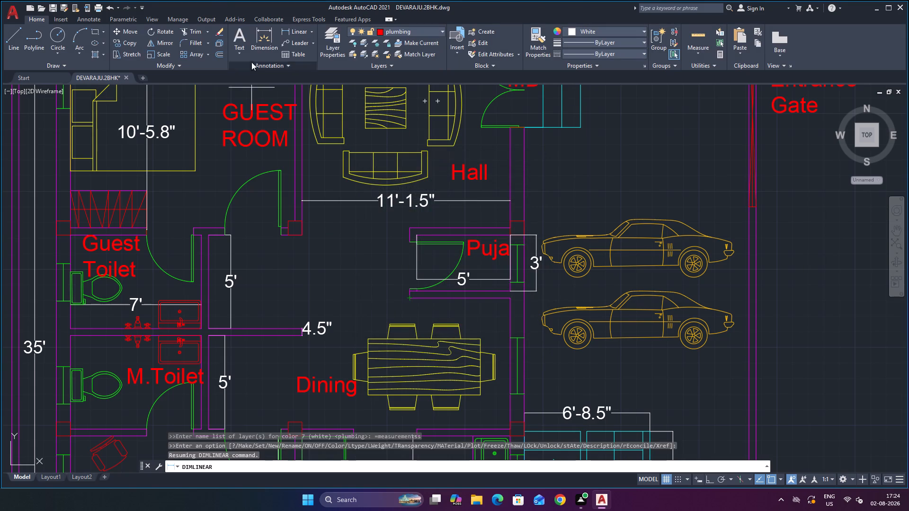
# Add a vertical linear dimension in the ground-floor hall, alongside the guest room wall between its two columns.
pyautogui.click(287, 29)
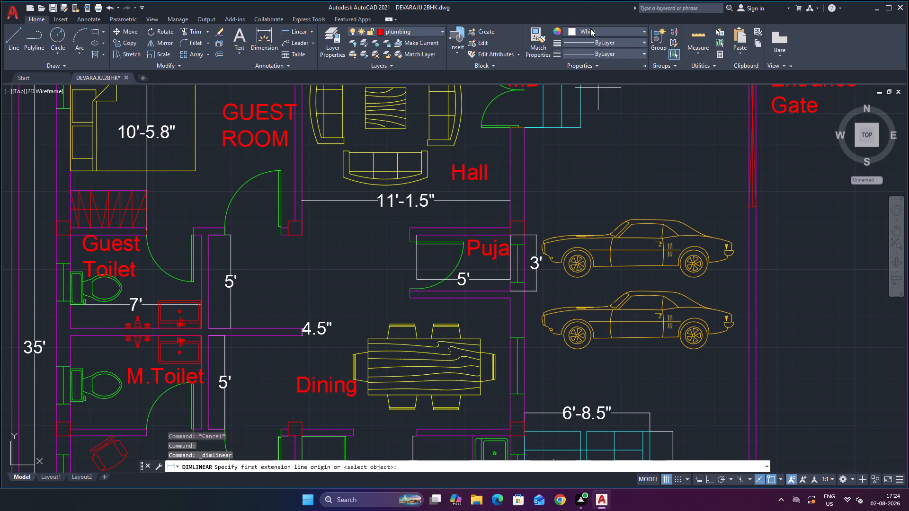
pyautogui.scroll(-1, 326, 262)
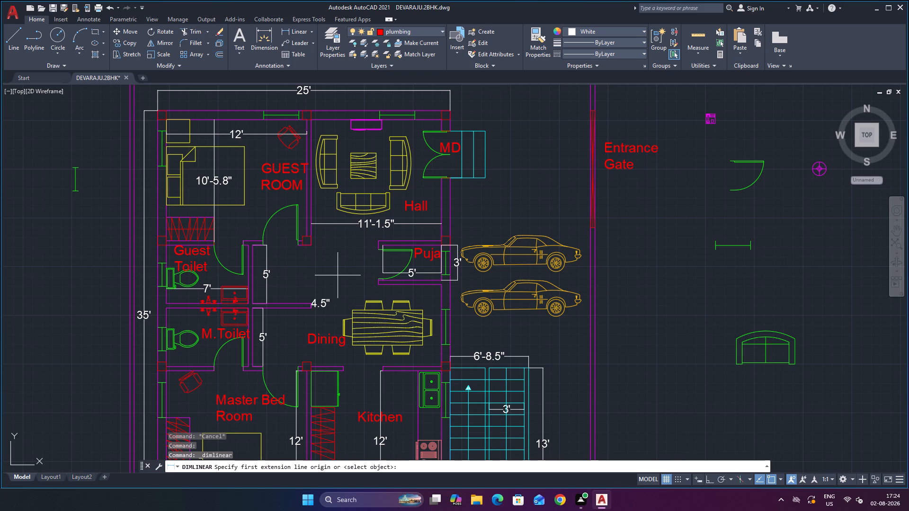
pyautogui.click(310, 122)
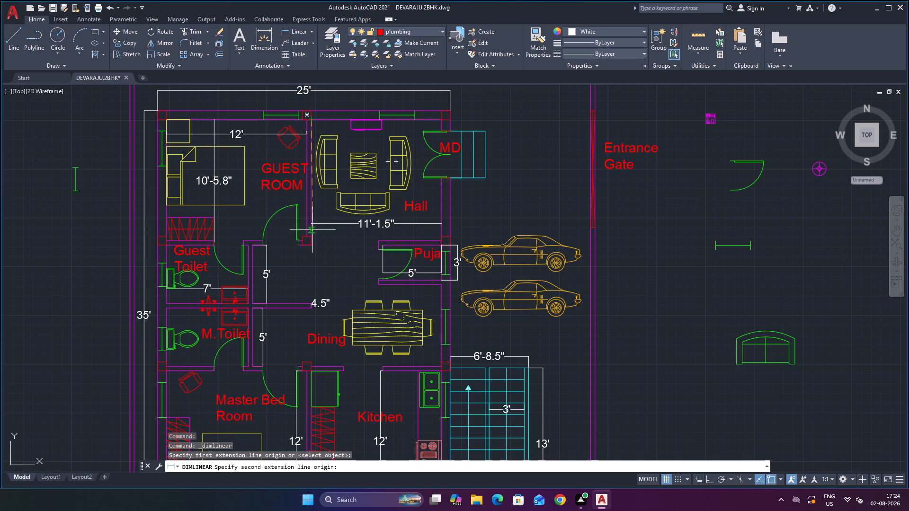
pyautogui.click(311, 236)
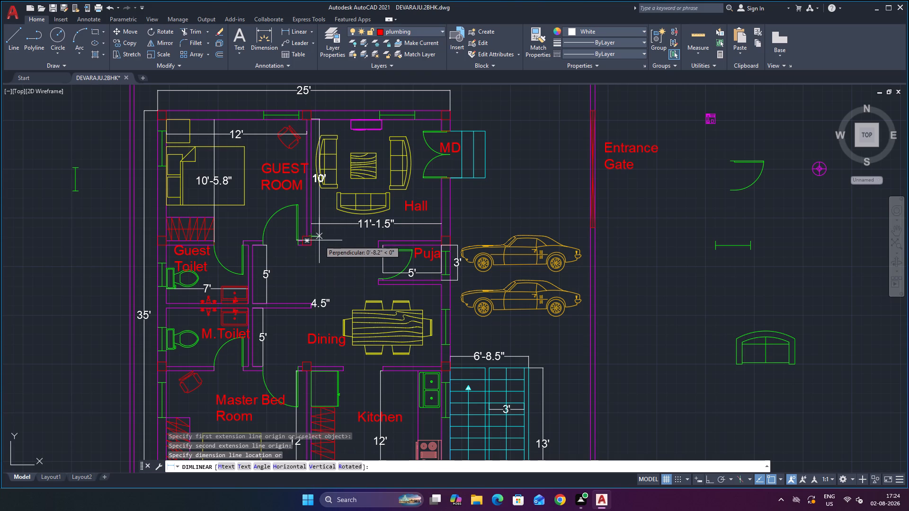
pyautogui.click(319, 240)
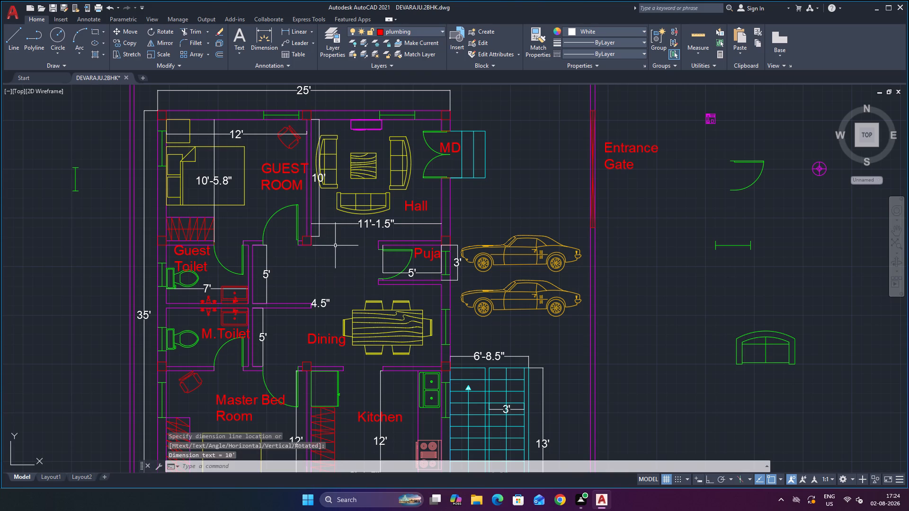
pyautogui.press('Escape')
# Add a vertical linear dimension across the ground-floor dining area, from the guest room's corner column to the kitchen wall, placing it over the dining table.
pyautogui.scroll(-1, 385, 284)
pyautogui.scroll(1, 360, 321)
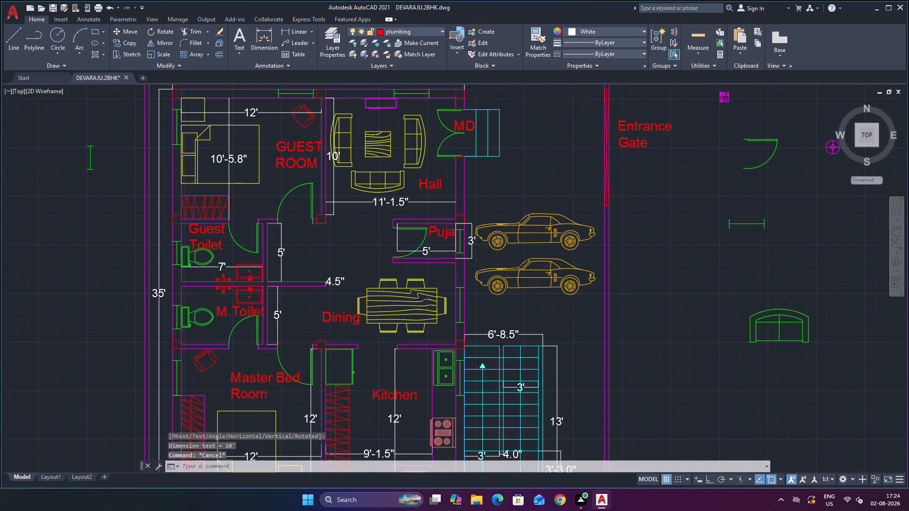
pyautogui.scroll(1, 360, 321)
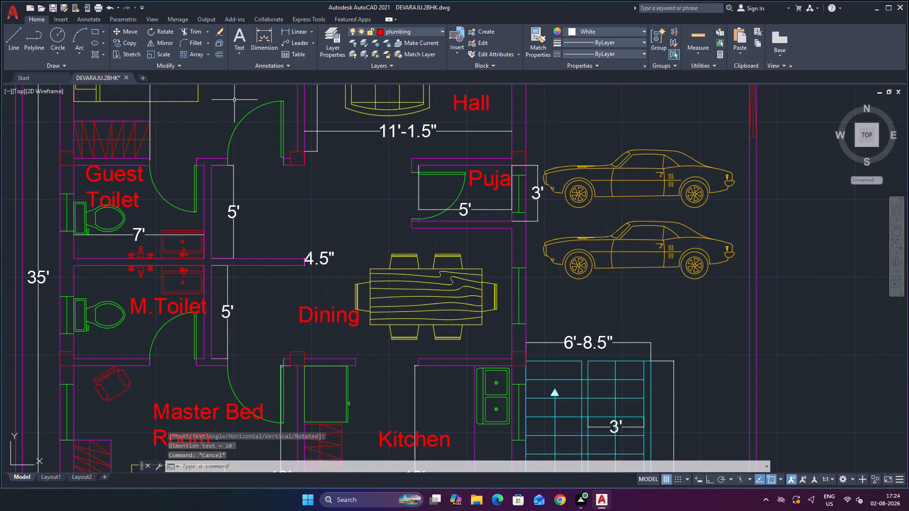
pyautogui.click(296, 30)
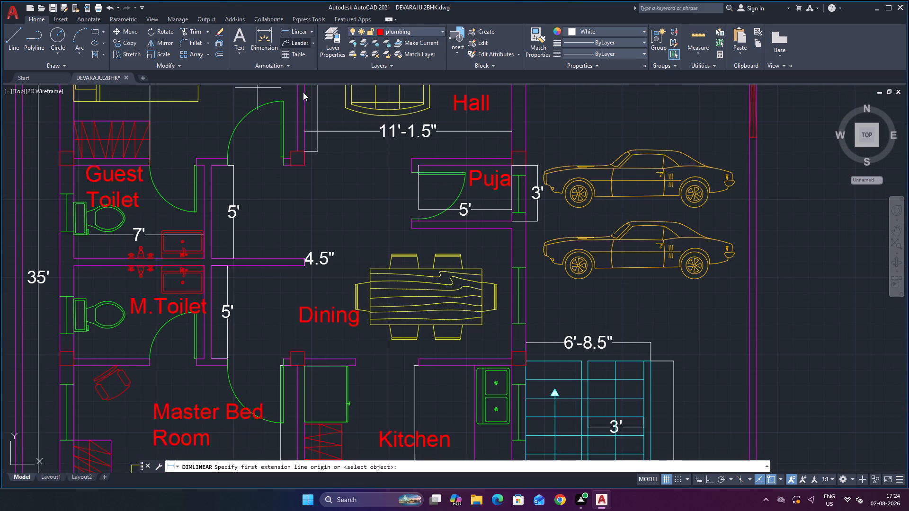
pyautogui.click(306, 168)
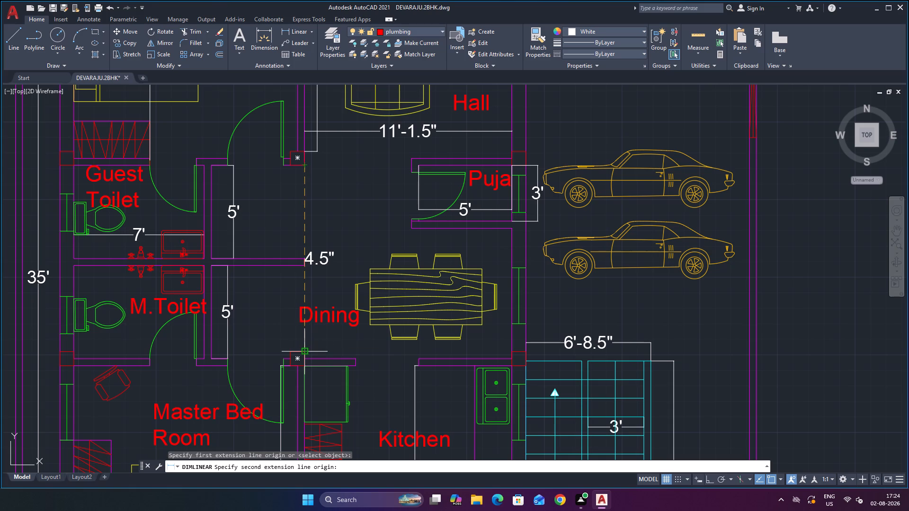
pyautogui.scroll(2, 303, 351)
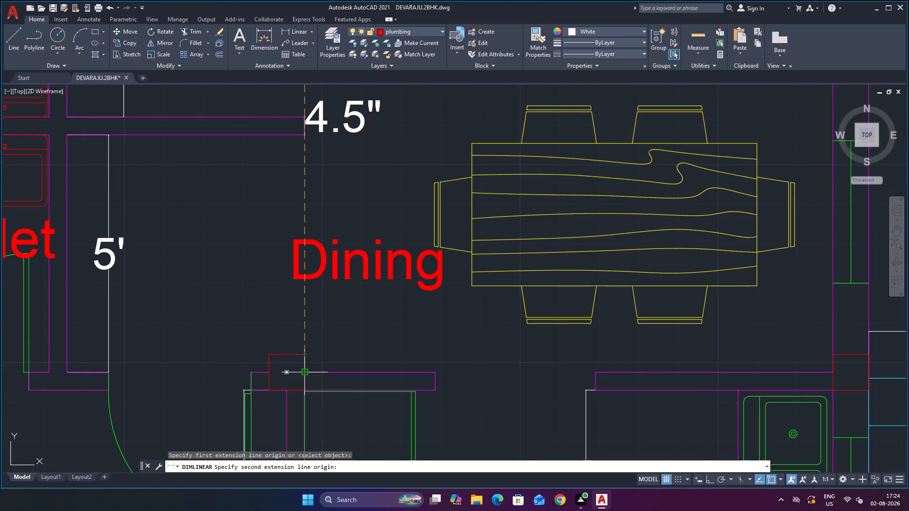
pyautogui.click(303, 372)
pyautogui.scroll(-1, 405, 357)
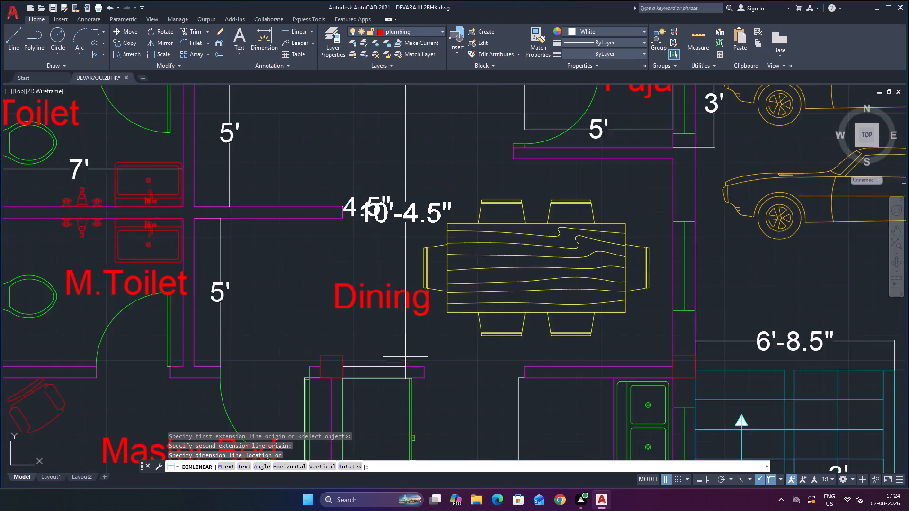
pyautogui.scroll(-1, 405, 357)
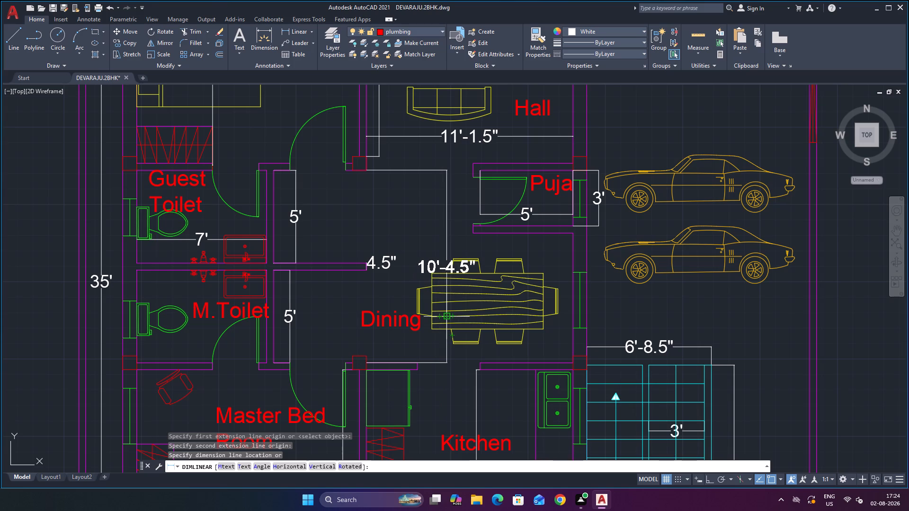
pyautogui.click(446, 314)
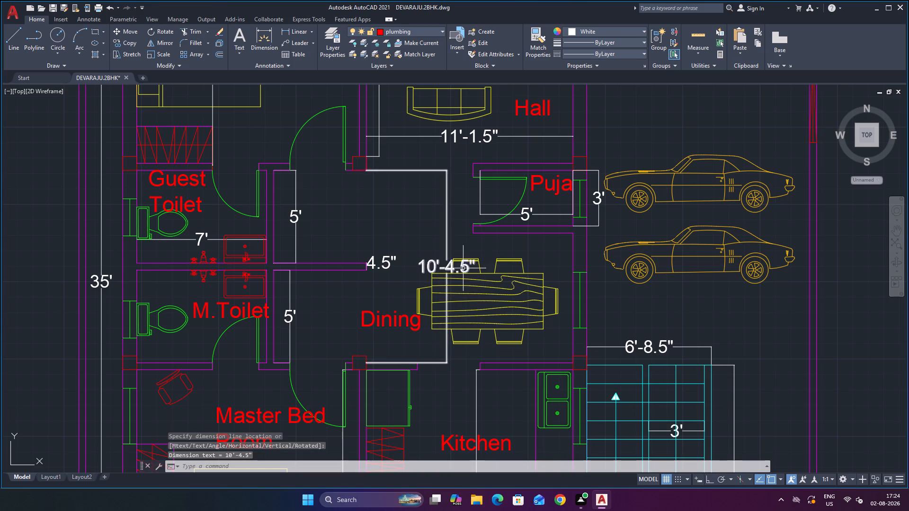
# Move the text of the dining area's vertical dimension up along its line, clear of the table and chairs.
pyautogui.scroll(2, 430, 269)
pyautogui.press('Escape')
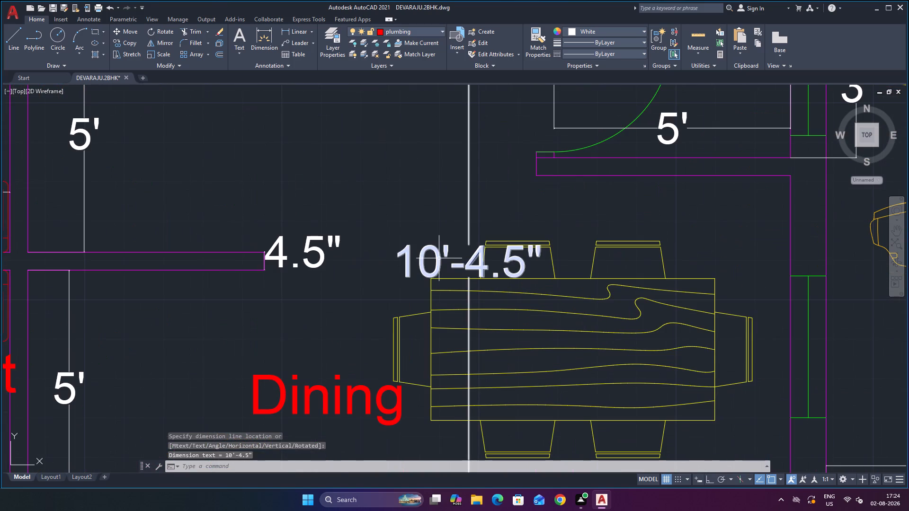
pyautogui.click(437, 256)
pyautogui.press('Escape')
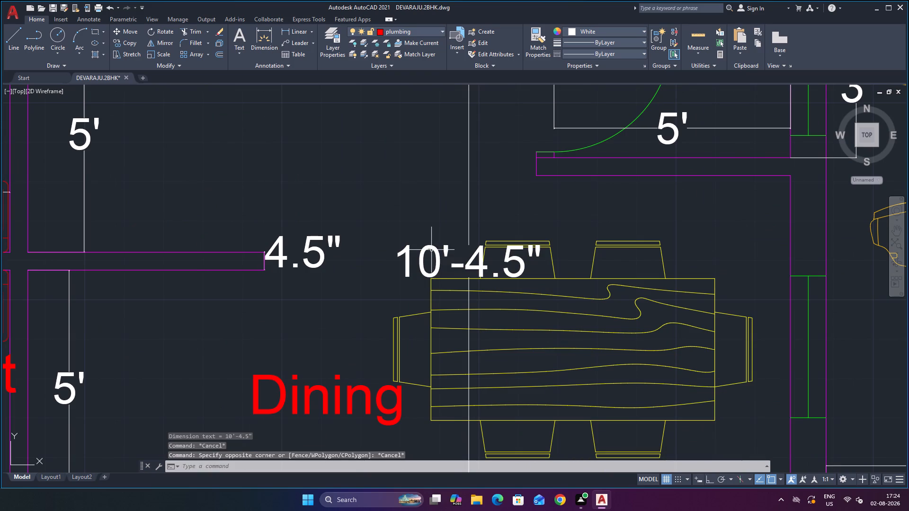
pyautogui.click(430, 248)
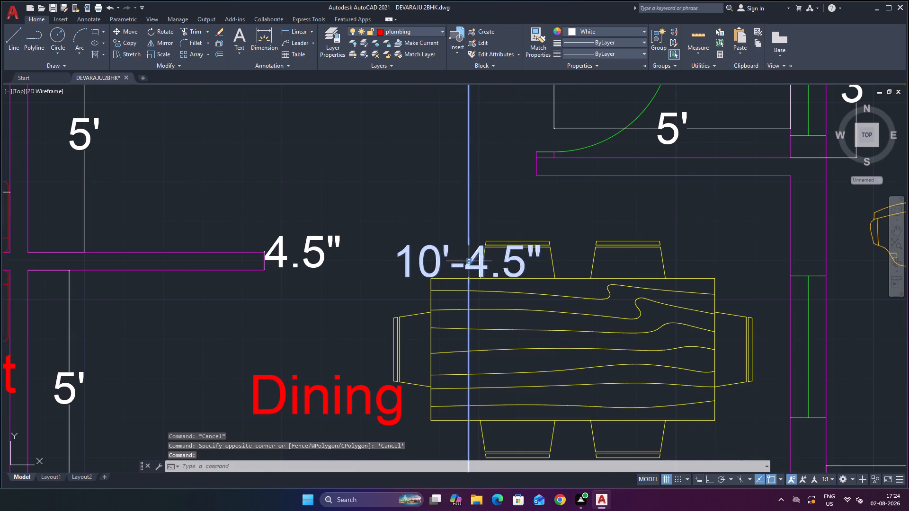
pyautogui.click(471, 261)
pyautogui.click(471, 214)
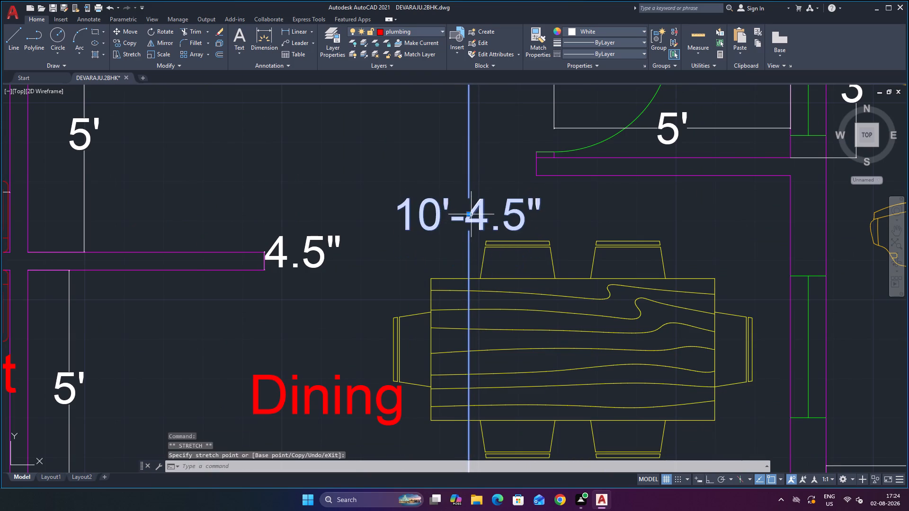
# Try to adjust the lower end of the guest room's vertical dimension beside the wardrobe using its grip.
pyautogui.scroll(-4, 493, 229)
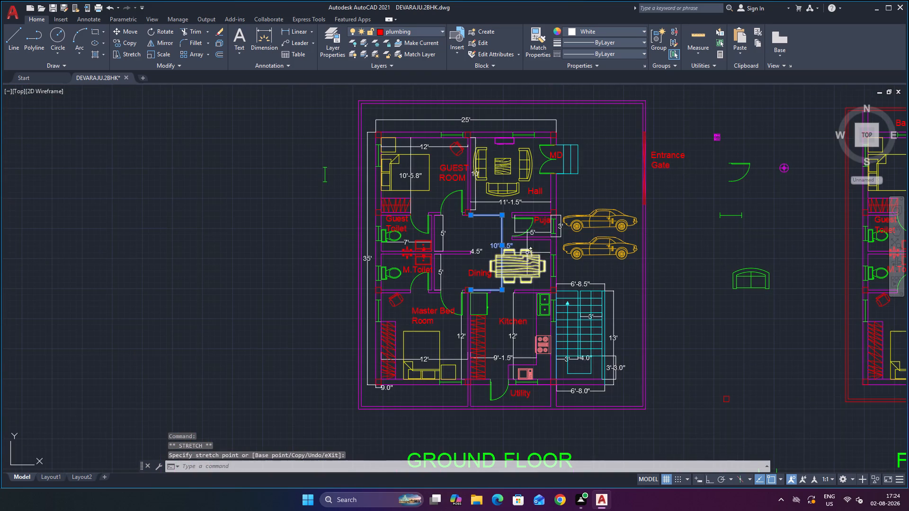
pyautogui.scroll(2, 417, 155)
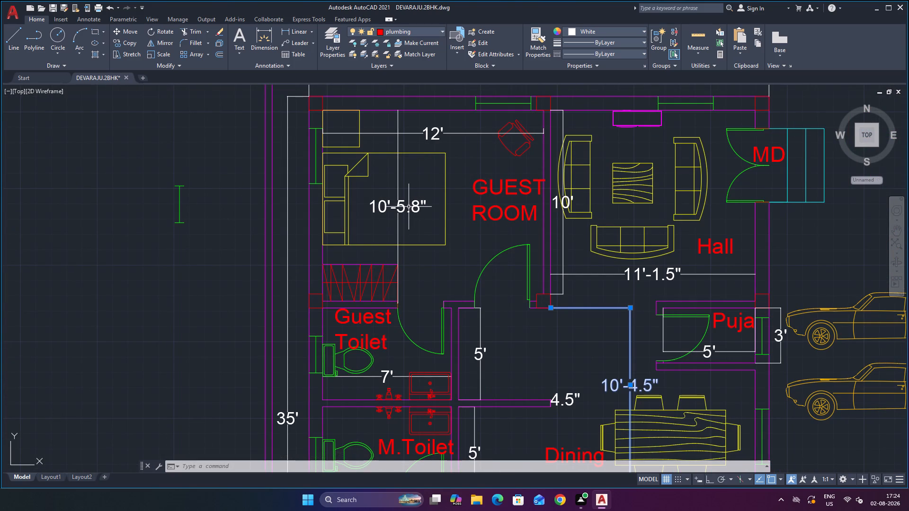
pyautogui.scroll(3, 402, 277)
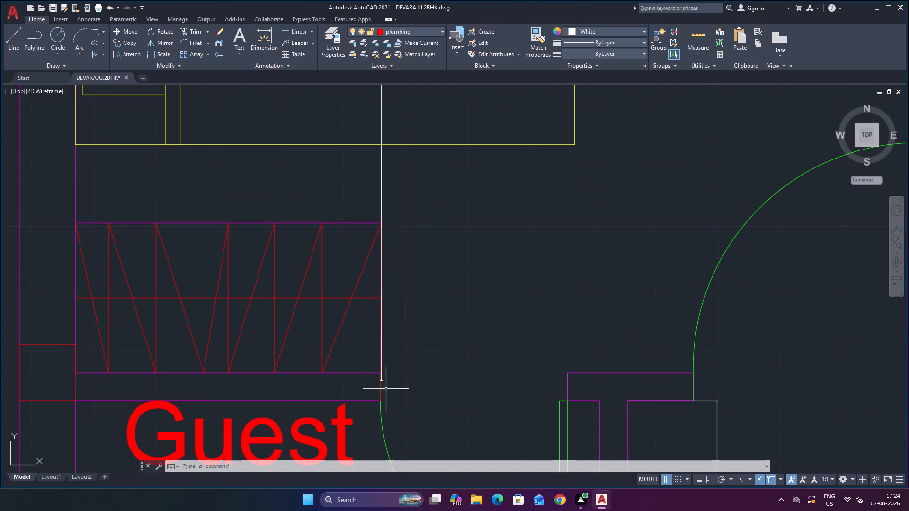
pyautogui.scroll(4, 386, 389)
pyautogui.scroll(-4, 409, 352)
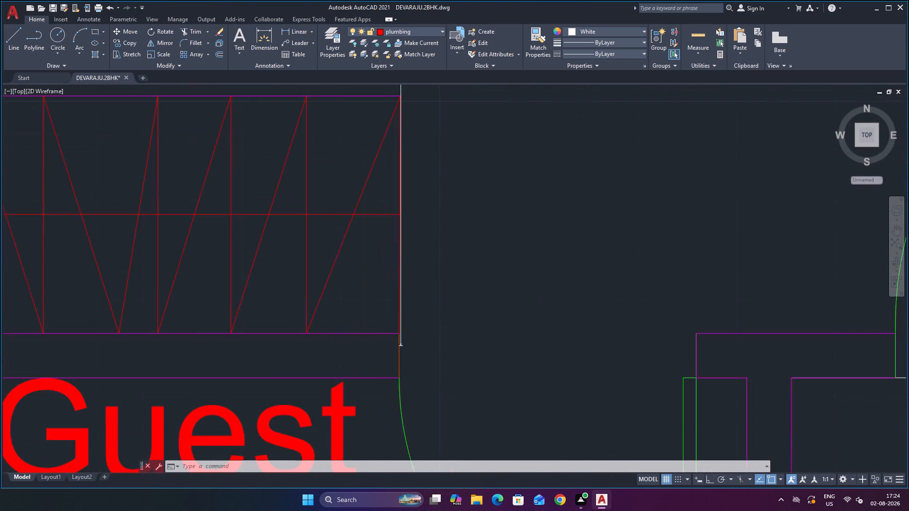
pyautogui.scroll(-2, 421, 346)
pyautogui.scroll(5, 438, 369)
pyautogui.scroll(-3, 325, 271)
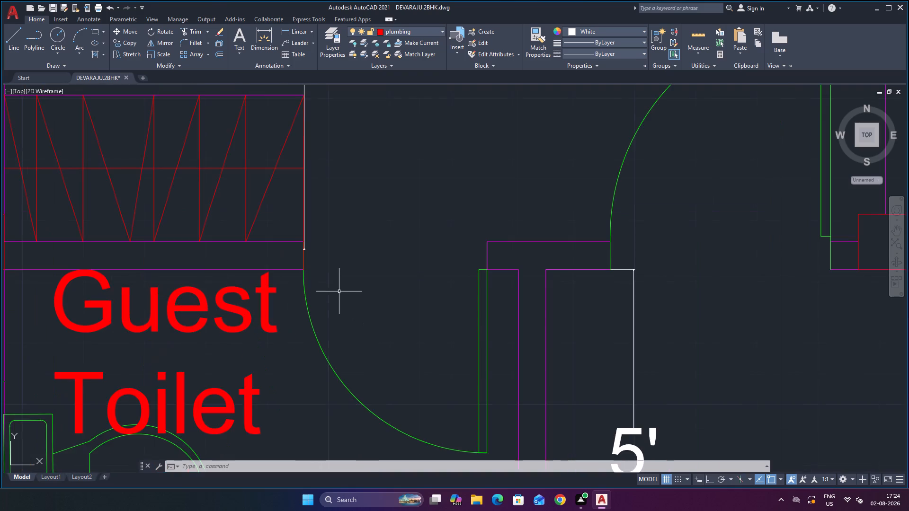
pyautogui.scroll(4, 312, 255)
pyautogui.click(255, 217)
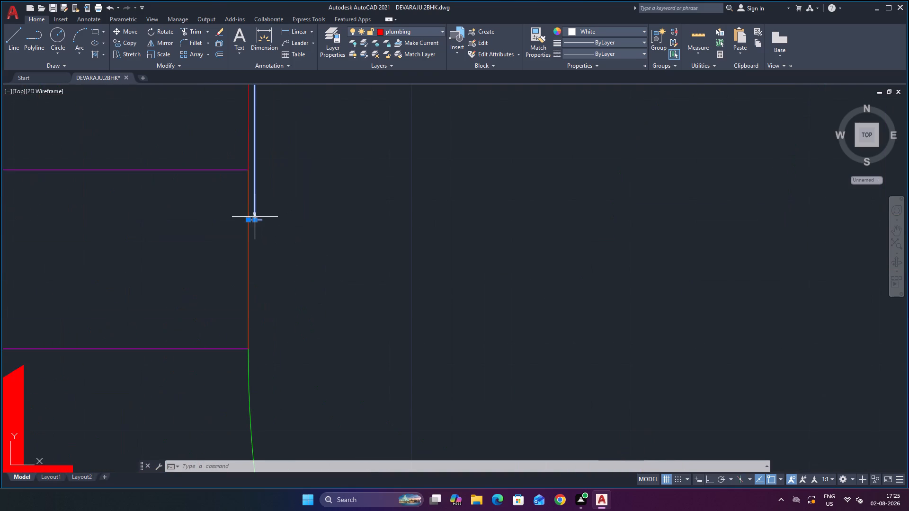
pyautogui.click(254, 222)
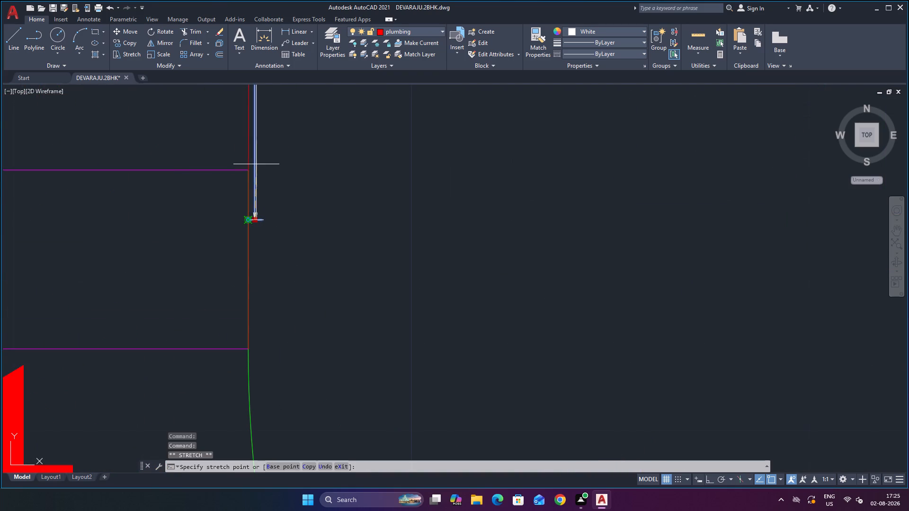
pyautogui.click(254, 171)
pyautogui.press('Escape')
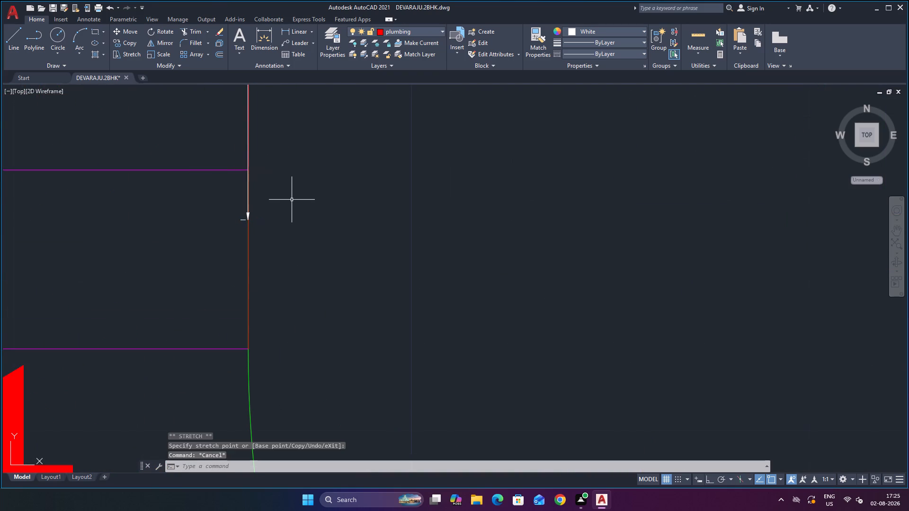
# Delete the guest room's vertical dimension that ends inside the wall thickness beside the wardrobe.
pyautogui.click(249, 149)
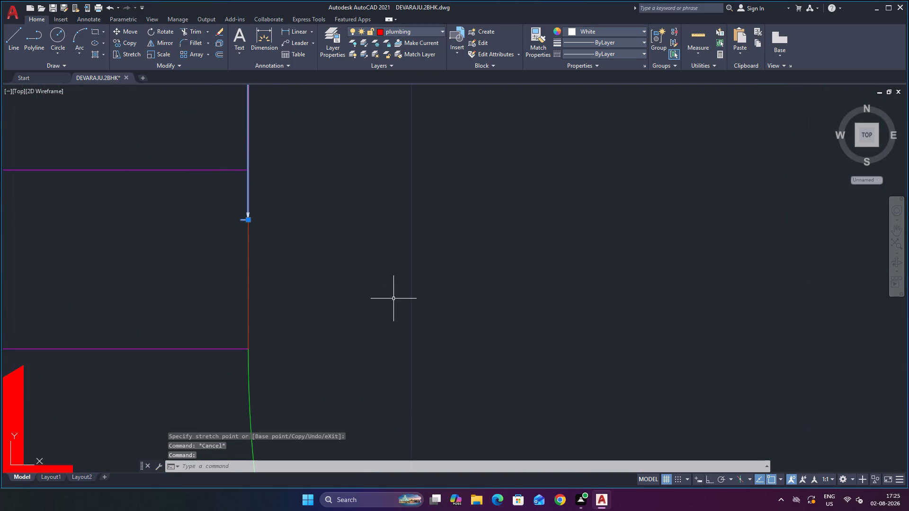
pyautogui.press('Delete')
# With Ortho on, add a vertical linear dimension in the guest room from the wall corner below the wardrobe to the inner top wall.
pyautogui.scroll(-4, 390, 297)
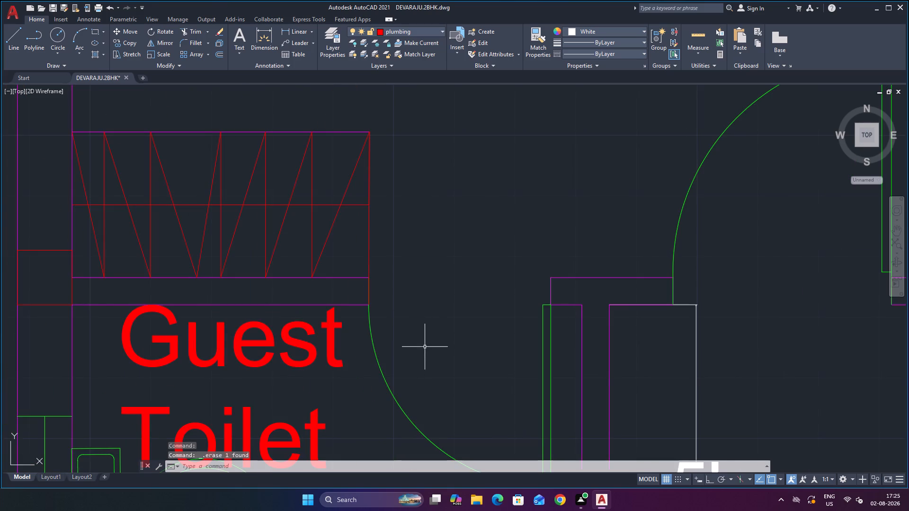
pyautogui.scroll(-3, 426, 344)
pyautogui.scroll(1, 442, 294)
pyautogui.scroll(-1, 442, 294)
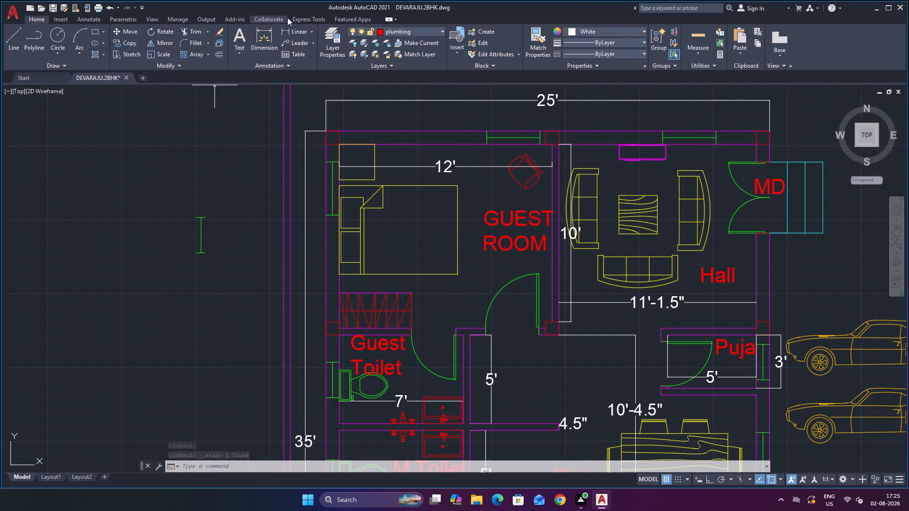
pyautogui.click(288, 31)
pyautogui.scroll(2, 434, 355)
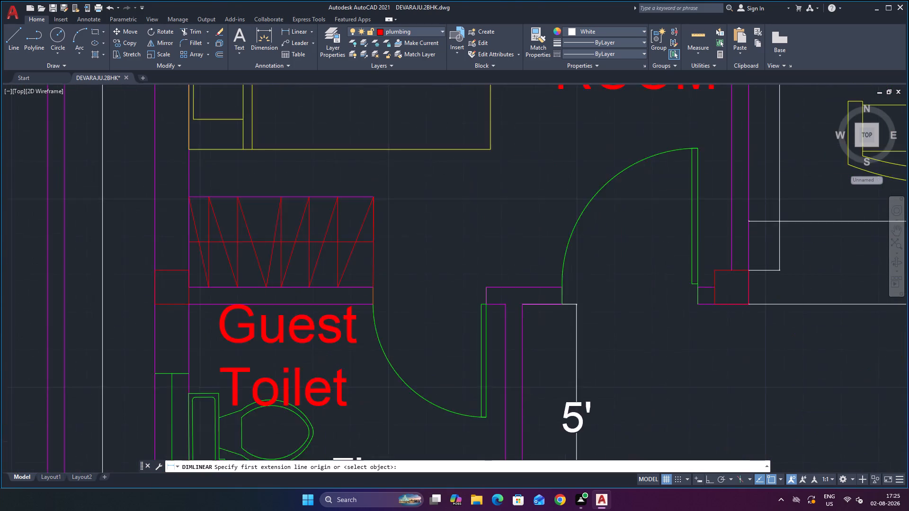
pyautogui.scroll(2, 434, 355)
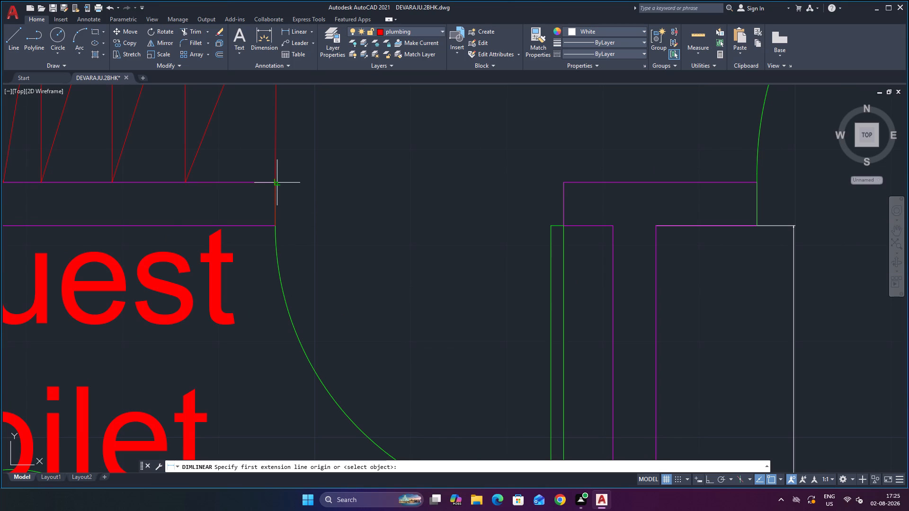
pyautogui.click(275, 184)
pyautogui.scroll(-2, 285, 155)
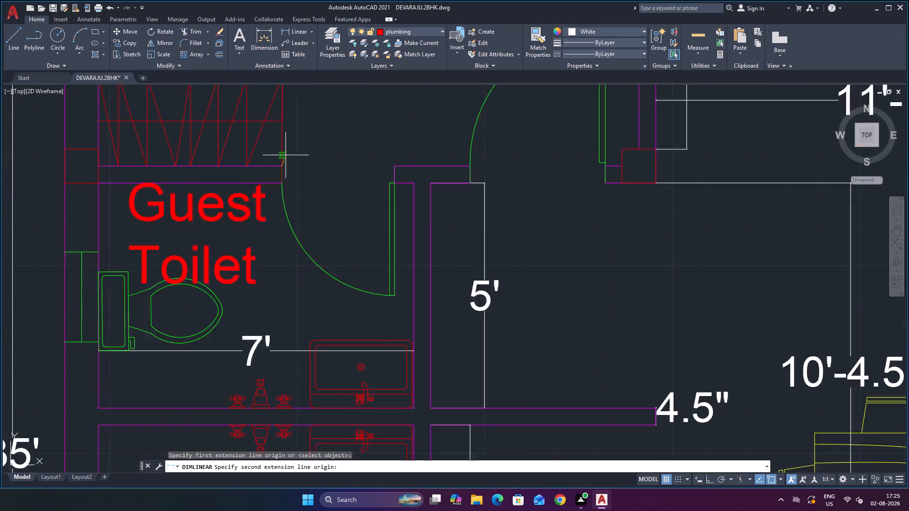
pyautogui.scroll(-4, 285, 155)
pyautogui.scroll(3, 291, 108)
pyautogui.scroll(-6, 296, 110)
pyautogui.scroll(5, 296, 102)
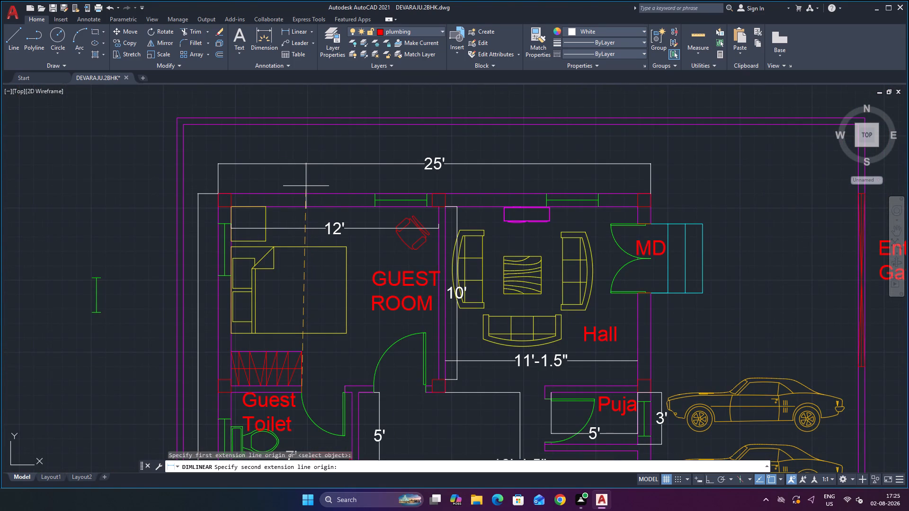
pyautogui.press('F8')
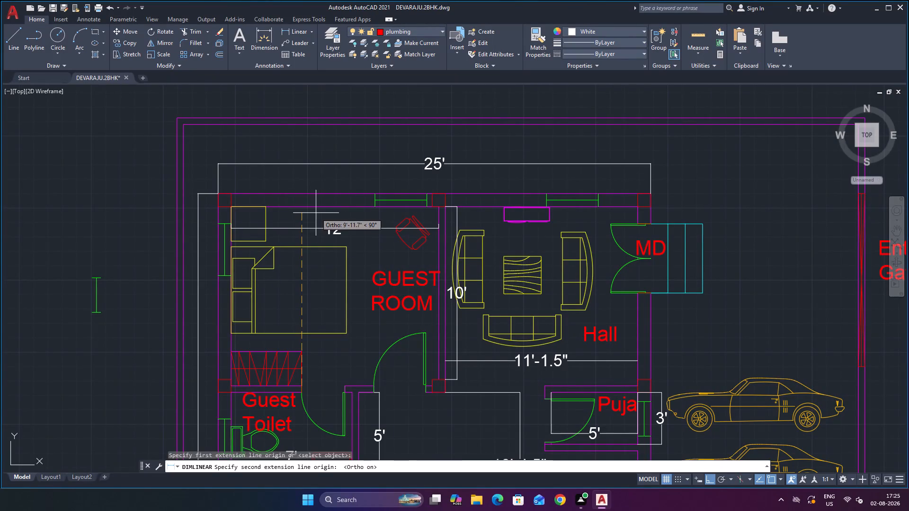
pyautogui.scroll(2, 304, 214)
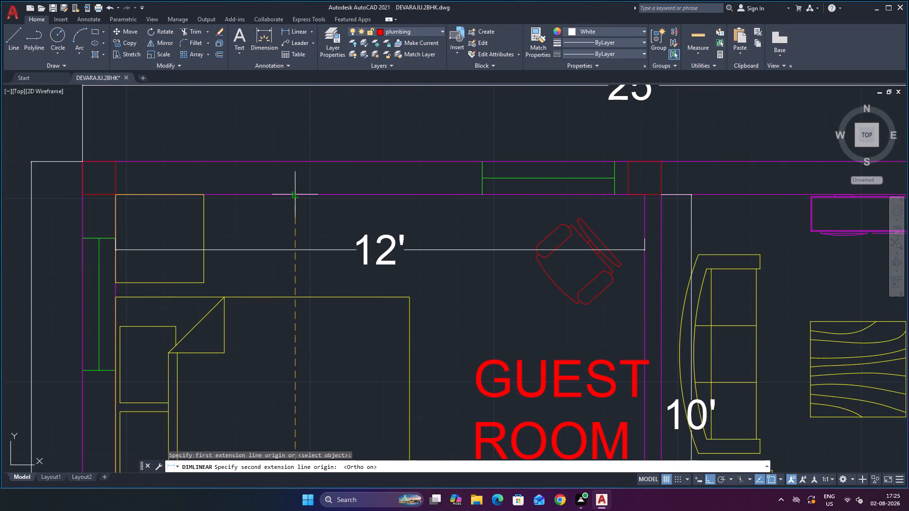
pyautogui.click(295, 196)
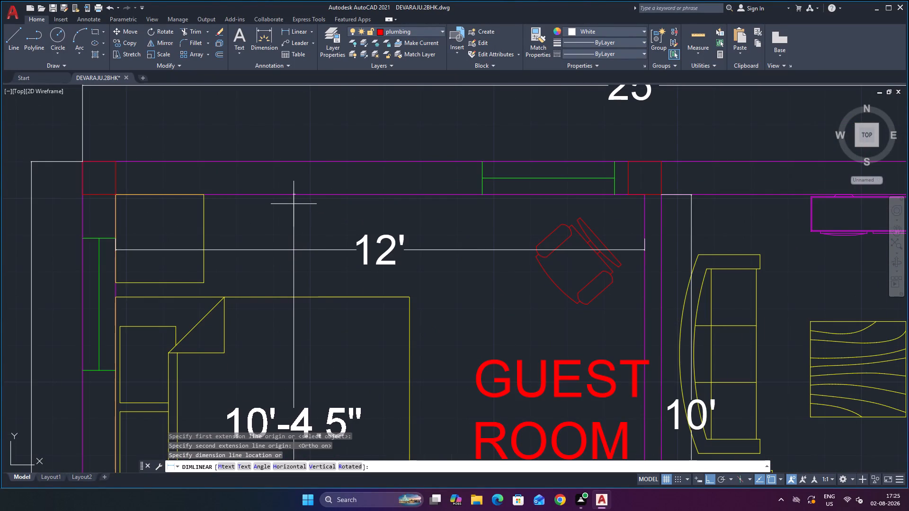
pyautogui.click(297, 199)
pyautogui.scroll(-3, 341, 216)
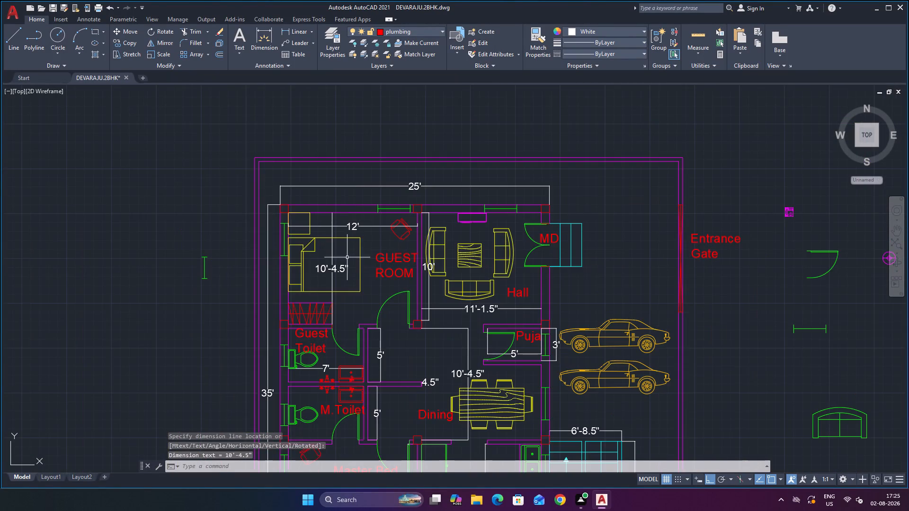
pyautogui.scroll(3, 340, 271)
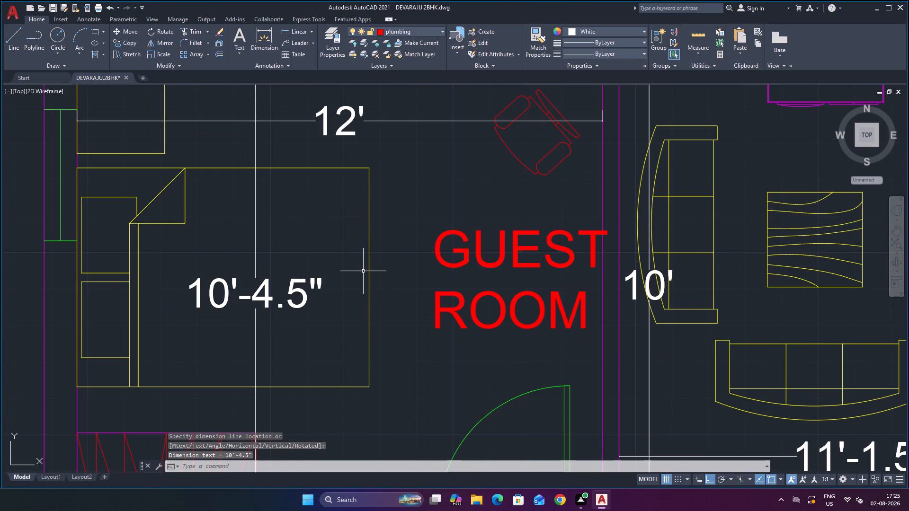
pyautogui.press('Escape')
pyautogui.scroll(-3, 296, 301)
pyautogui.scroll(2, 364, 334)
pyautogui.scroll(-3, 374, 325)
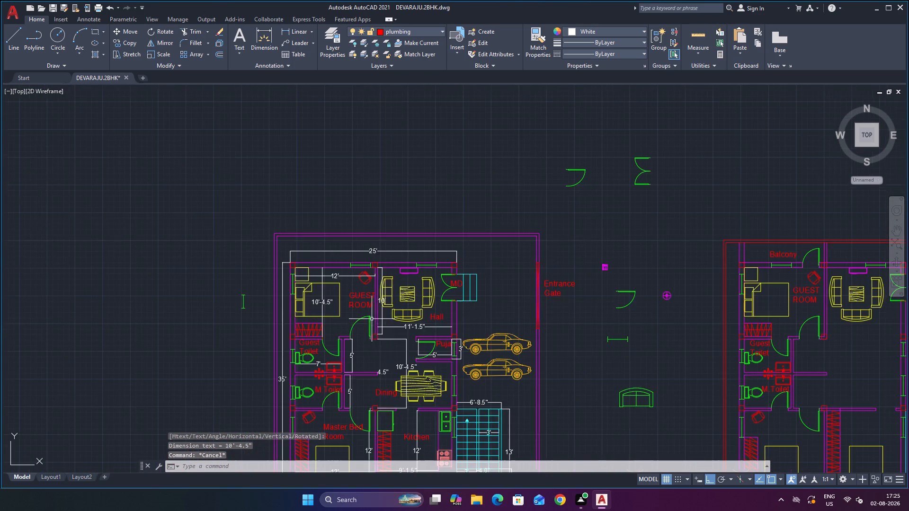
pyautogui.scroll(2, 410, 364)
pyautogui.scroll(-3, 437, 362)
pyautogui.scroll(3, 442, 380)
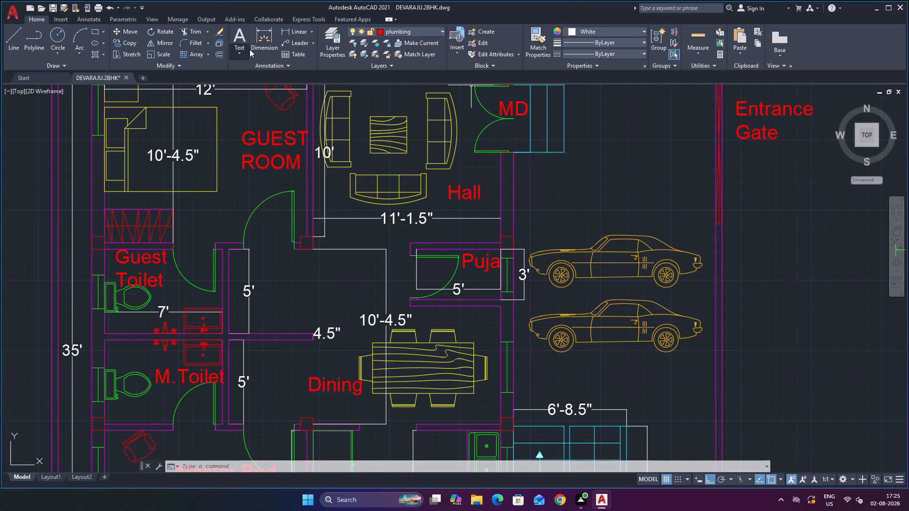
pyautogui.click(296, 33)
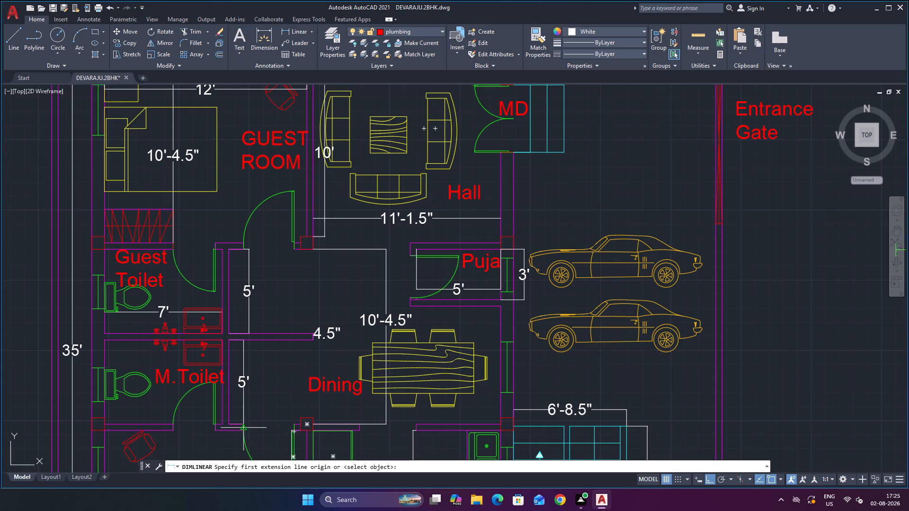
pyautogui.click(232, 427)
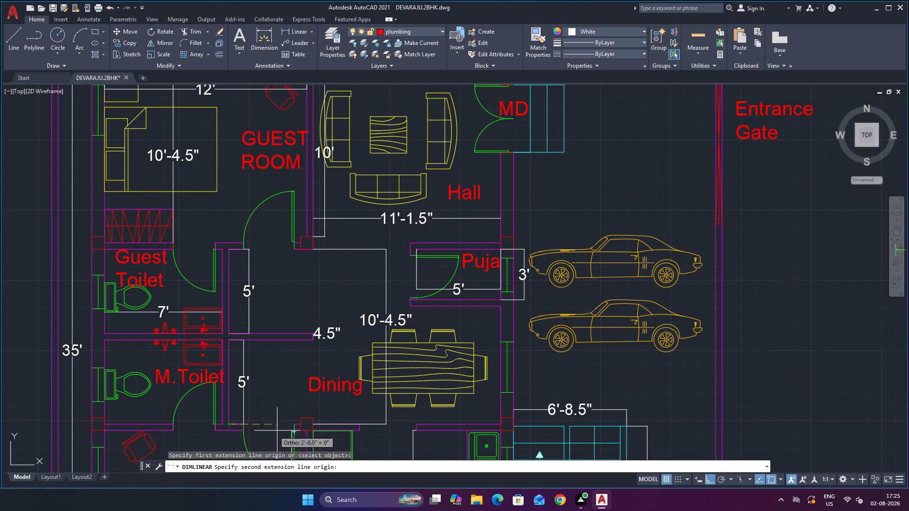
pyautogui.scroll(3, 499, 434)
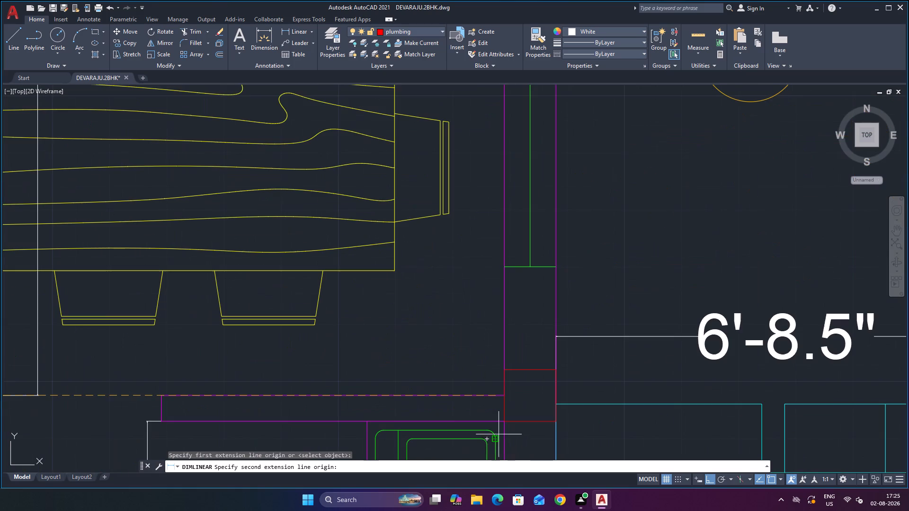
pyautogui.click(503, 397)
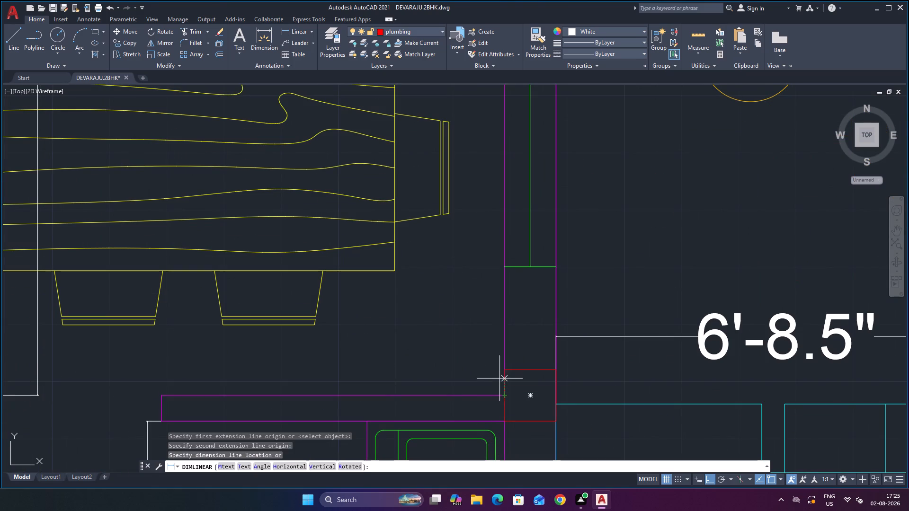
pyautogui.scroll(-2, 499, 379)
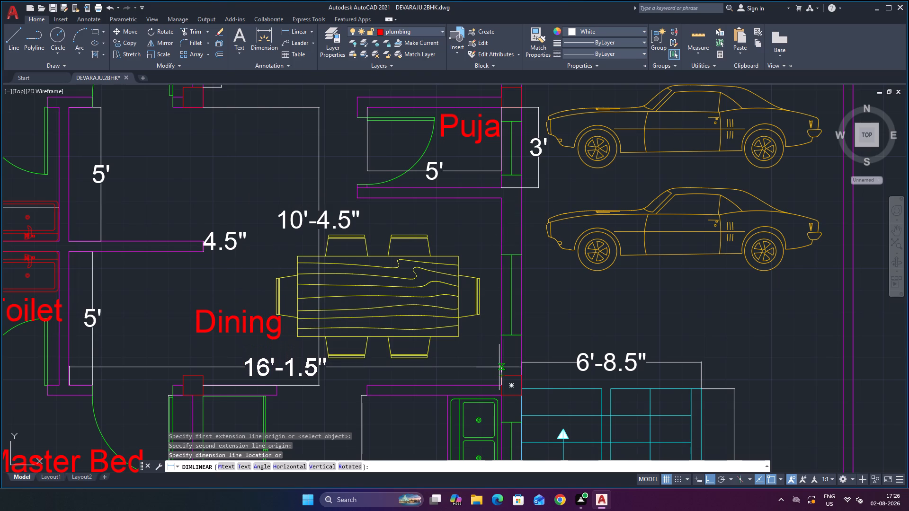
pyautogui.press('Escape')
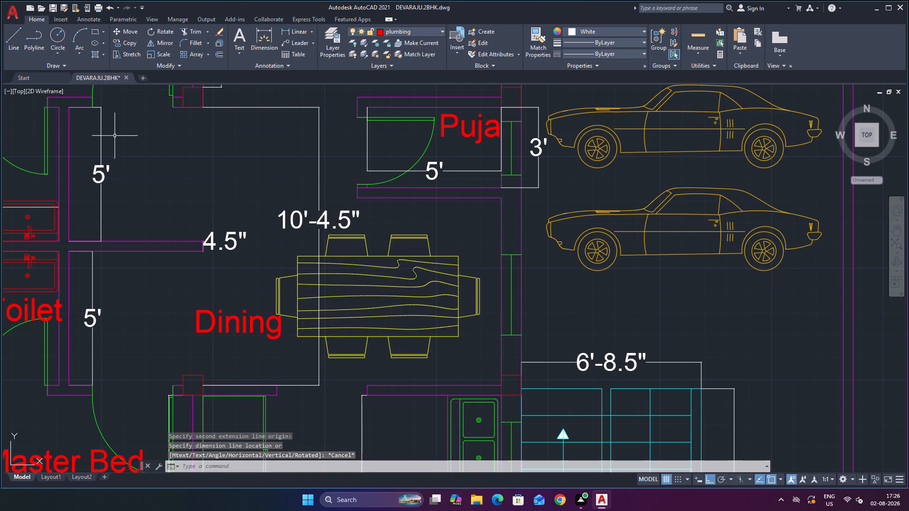
# Add a horizontal linear dimension across the dining area from the wall corner below the Puja room to the opposite passage wall.
pyautogui.click(286, 34)
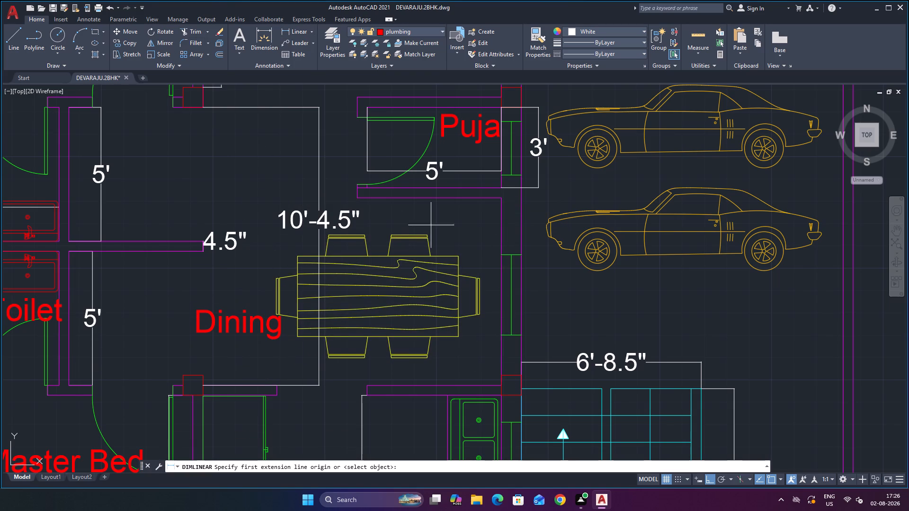
pyautogui.click(499, 199)
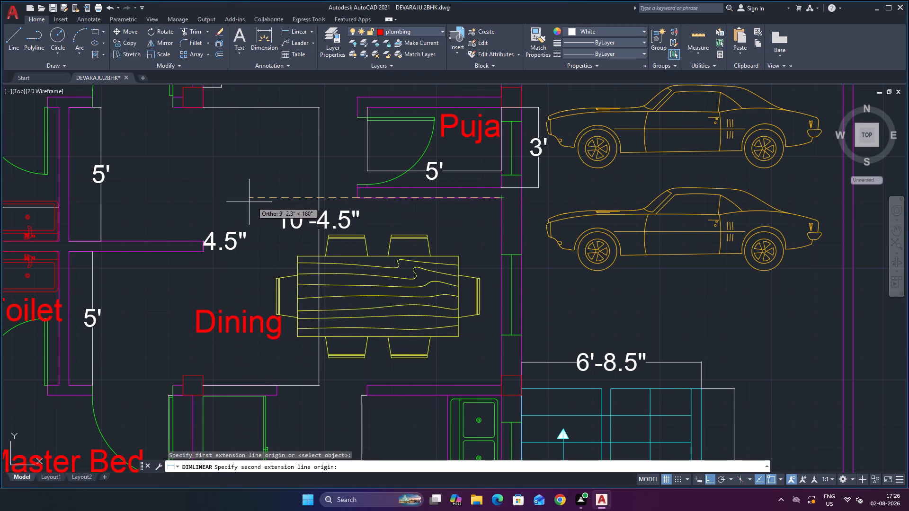
pyautogui.click(69, 198)
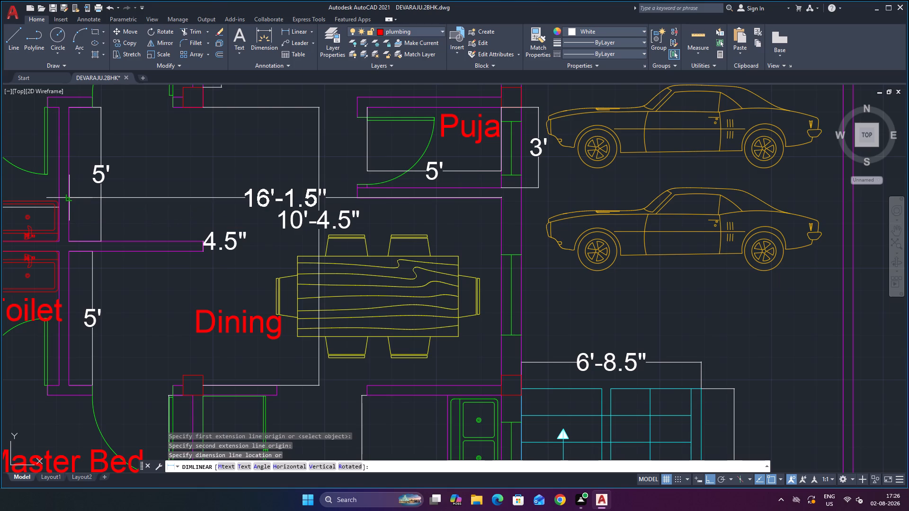
pyautogui.click(95, 198)
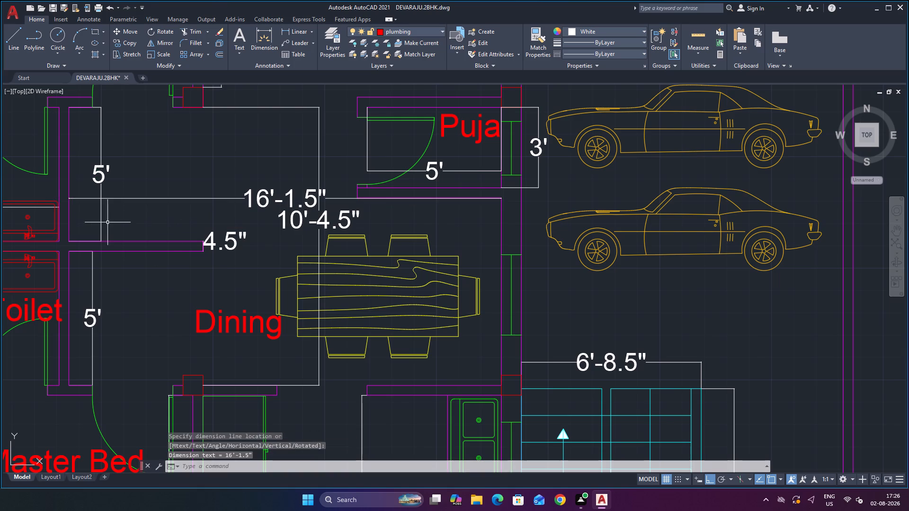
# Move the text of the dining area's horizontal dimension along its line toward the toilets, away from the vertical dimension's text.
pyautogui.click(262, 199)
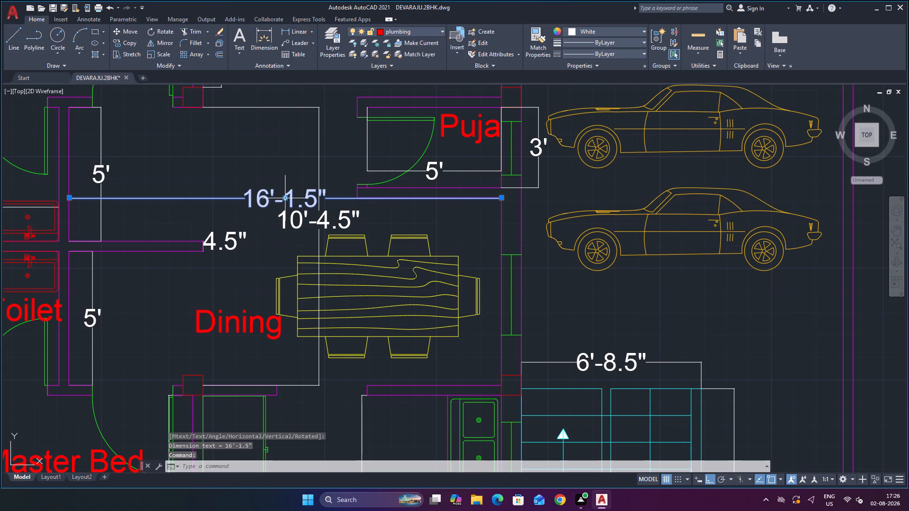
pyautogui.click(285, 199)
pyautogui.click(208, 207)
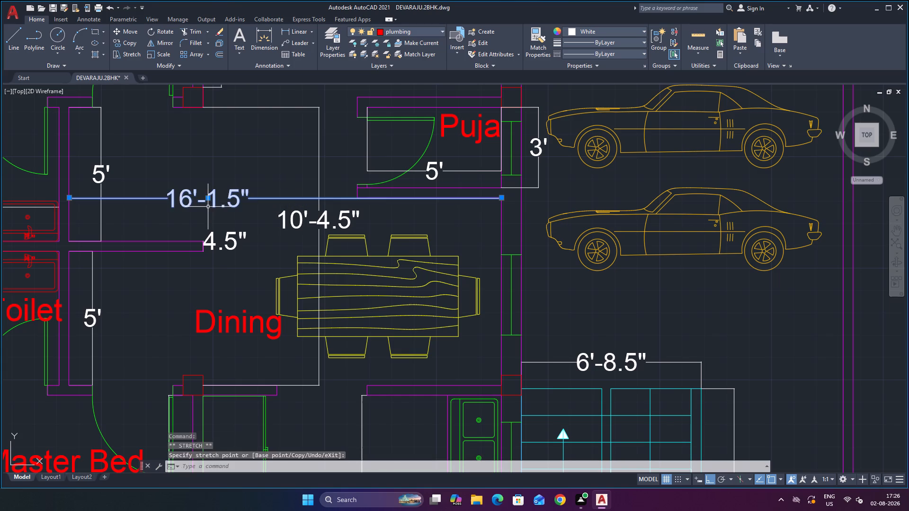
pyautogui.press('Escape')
# Move the dining area's vertical dimension line back against the wall columns, with its text above the horizontal dimension.
pyautogui.scroll(-1, 326, 297)
pyautogui.scroll(1, 383, 311)
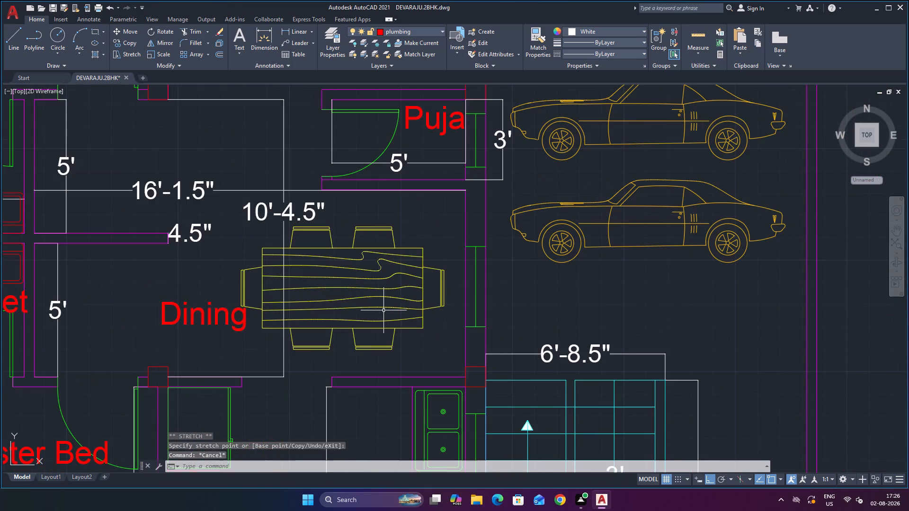
pyautogui.scroll(-2, 383, 310)
pyautogui.scroll(1, 358, 267)
pyautogui.scroll(-1, 354, 270)
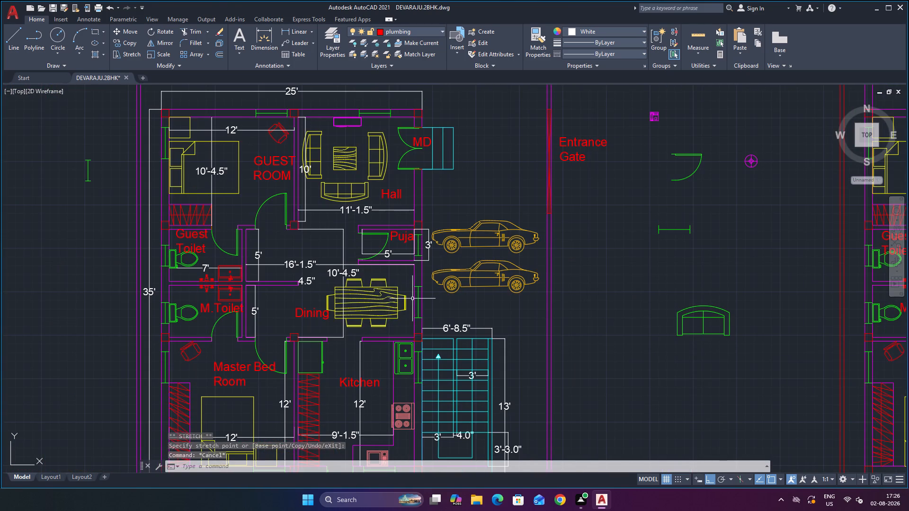
pyautogui.click(343, 257)
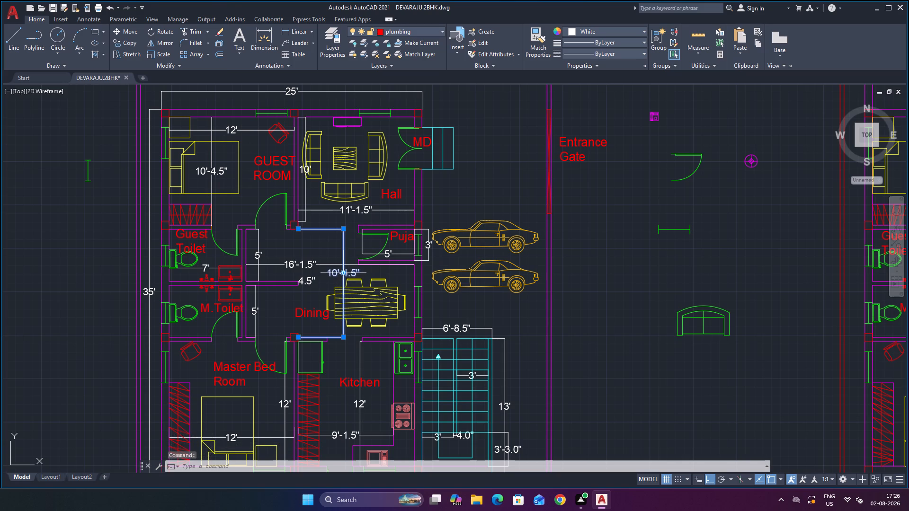
pyautogui.click(342, 274)
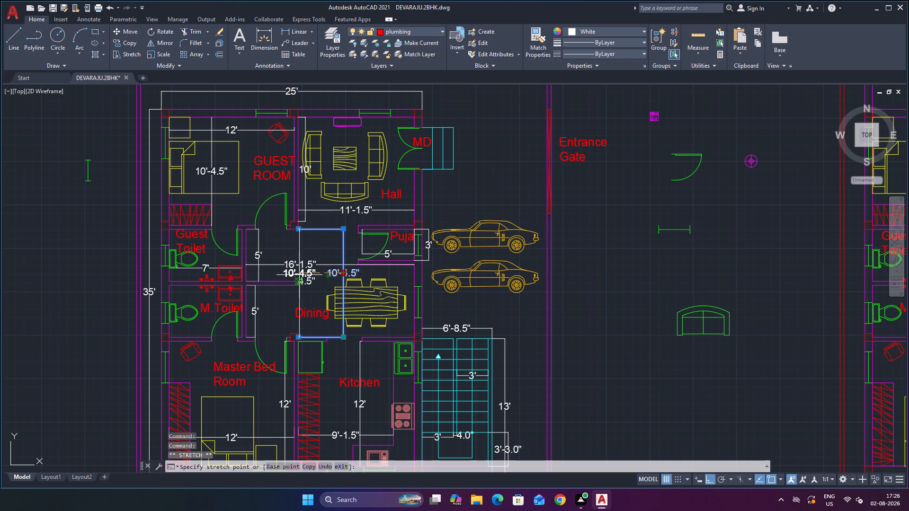
pyautogui.click(332, 273)
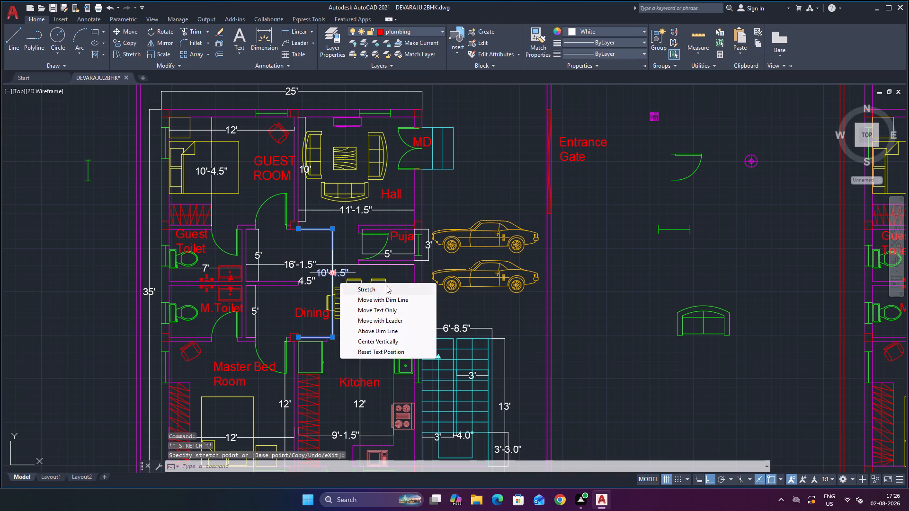
pyautogui.press('Escape')
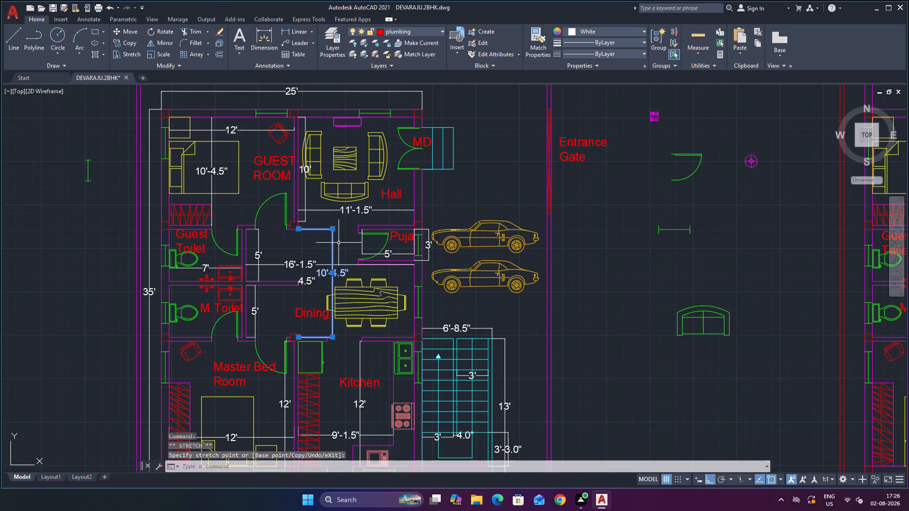
pyautogui.click(333, 273)
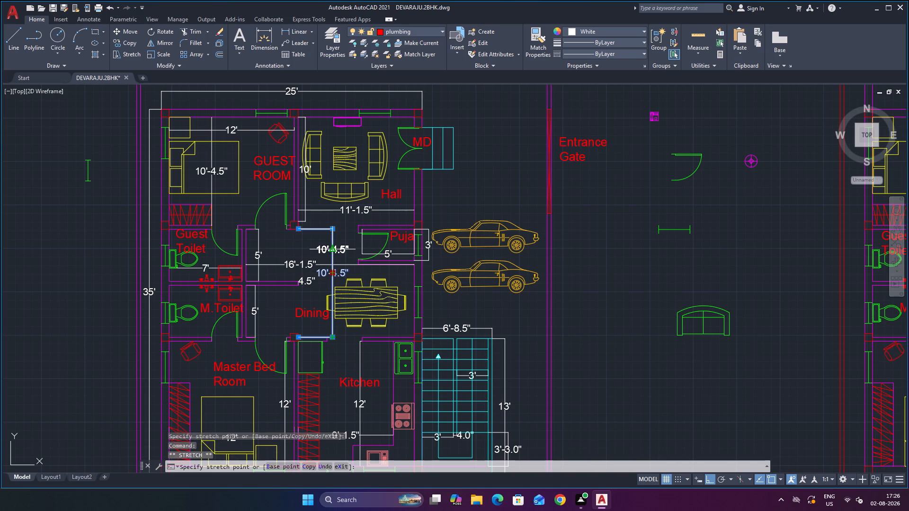
pyautogui.click(335, 247)
pyautogui.click(334, 251)
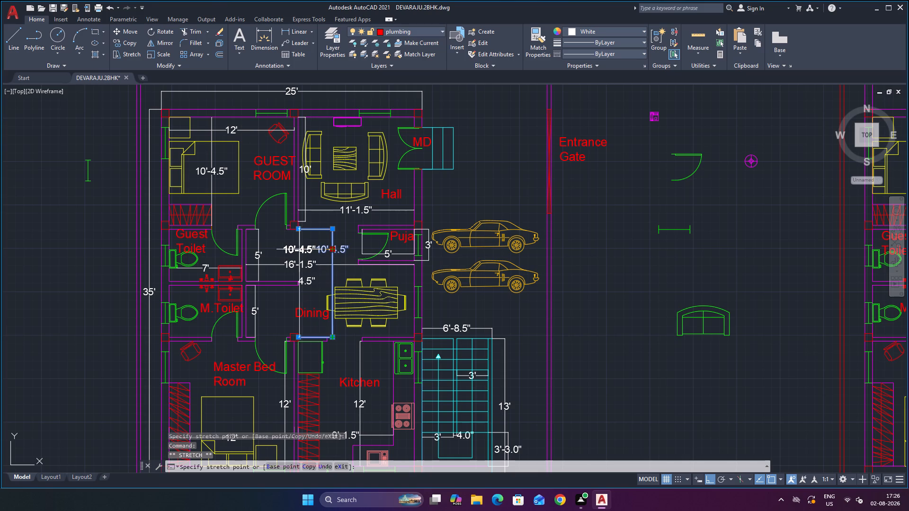
pyautogui.click(299, 249)
pyautogui.press('Escape')
pyautogui.press('Escape')
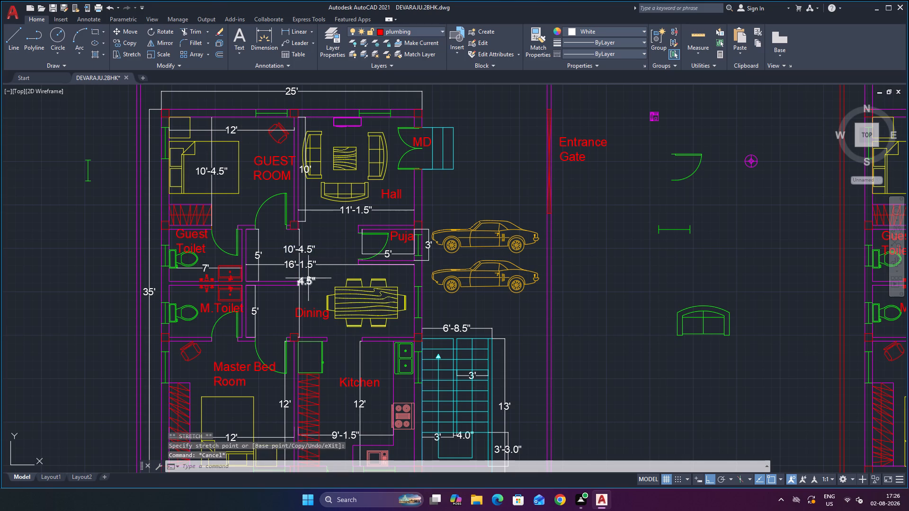
# Move the text of the dining area's horizontal dimension along its line toward the Puja room, clear of the vertical dimension line.
pyautogui.scroll(1, 305, 276)
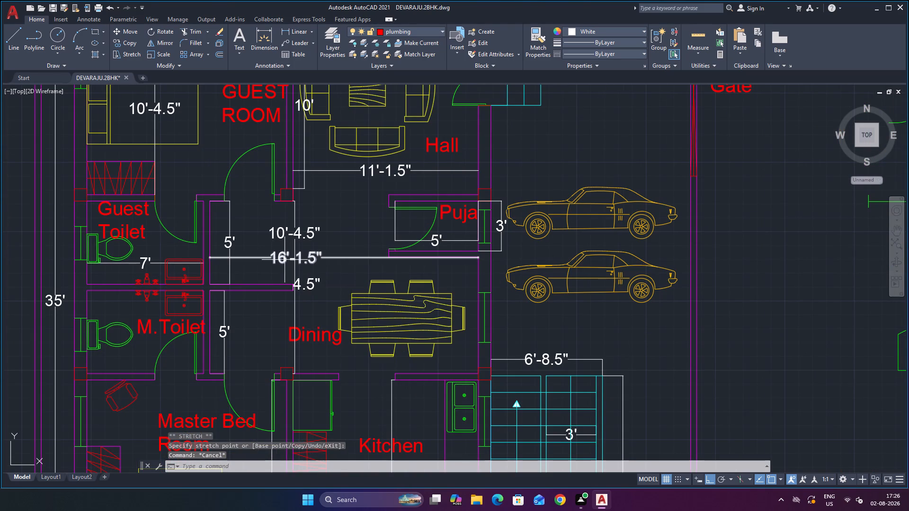
pyautogui.click(284, 260)
pyautogui.click(298, 257)
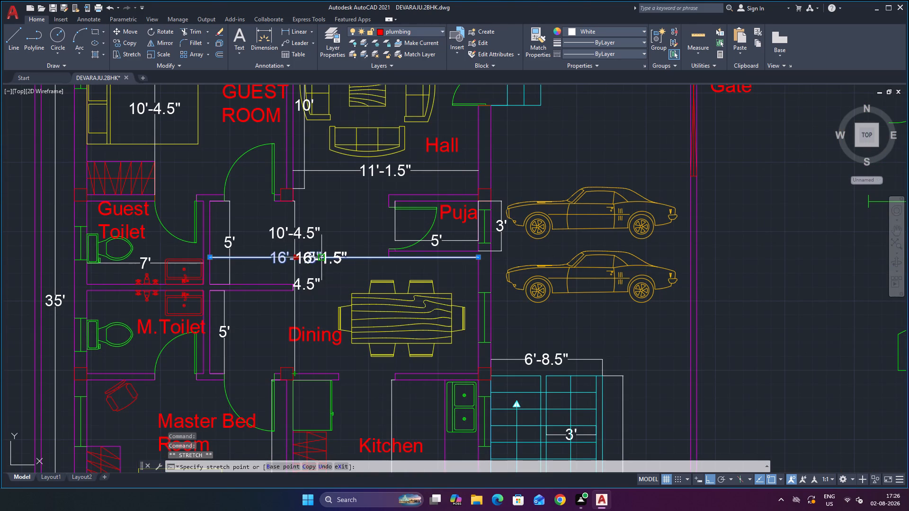
pyautogui.click(339, 257)
pyautogui.press('Escape')
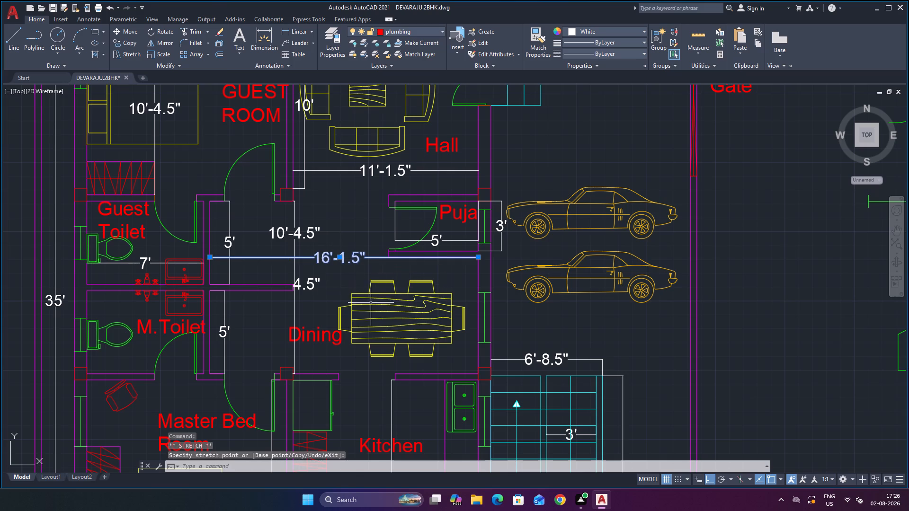
pyautogui.press('Escape')
# Examine the ground-floor plan for places that still need dimensions.
pyautogui.scroll(-1, 382, 307)
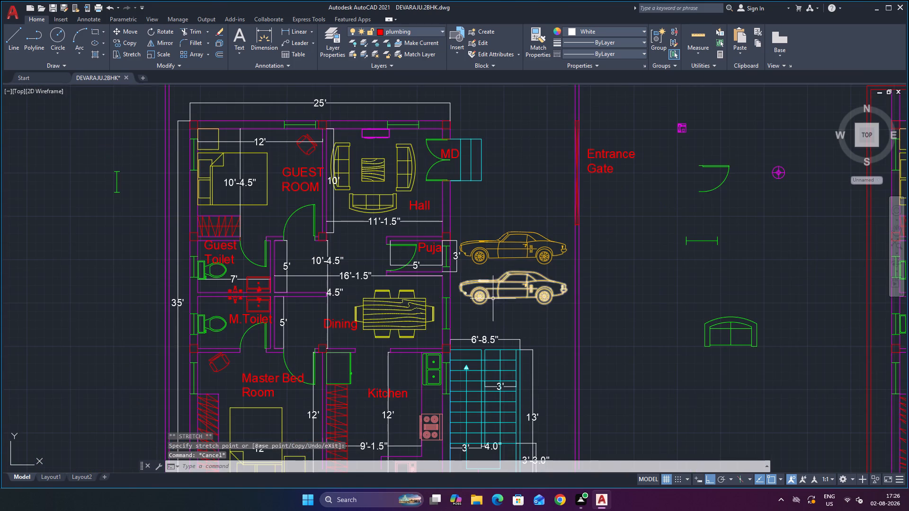
pyautogui.scroll(-2, 493, 300)
pyautogui.scroll(3, 493, 302)
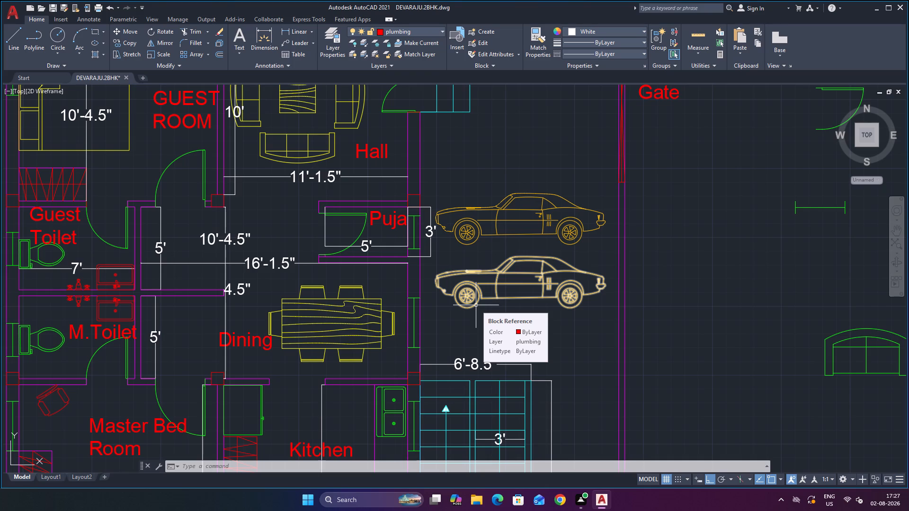
pyautogui.scroll(-1, 464, 338)
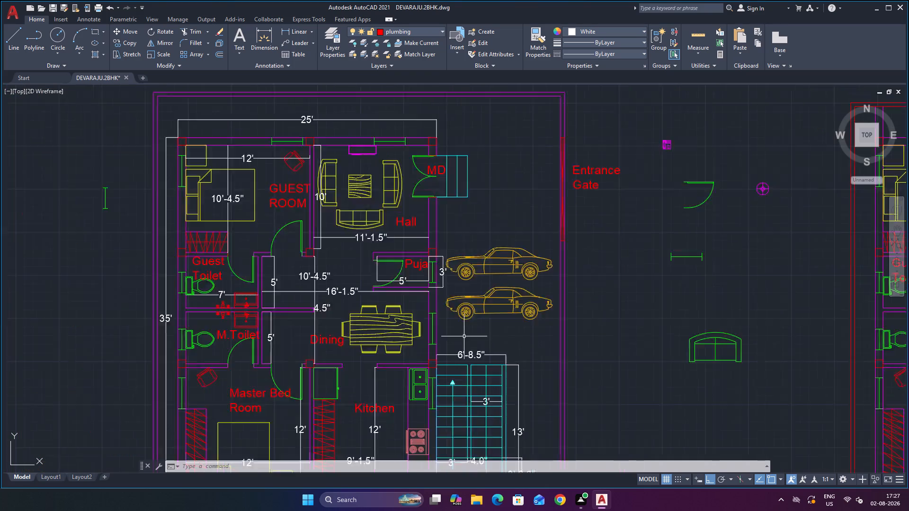
pyautogui.scroll(-2, 464, 336)
pyautogui.scroll(1, 528, 392)
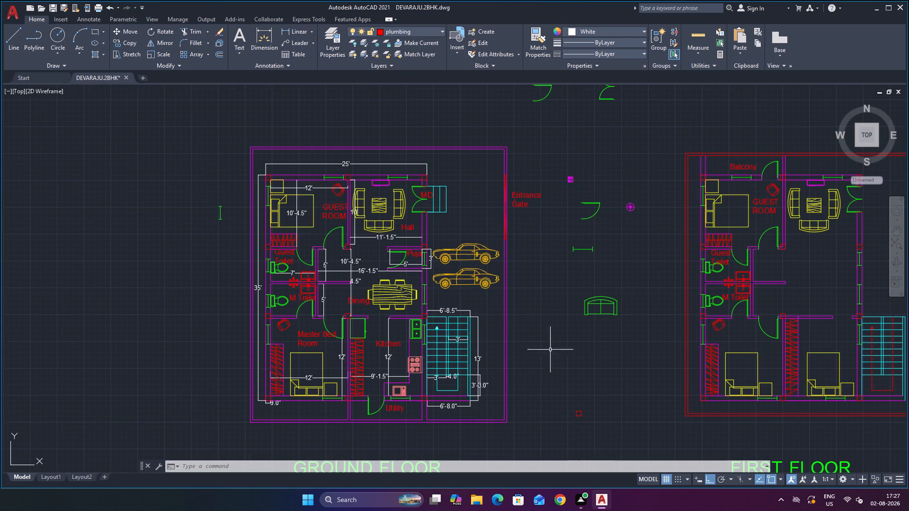
pyautogui.scroll(1, 516, 406)
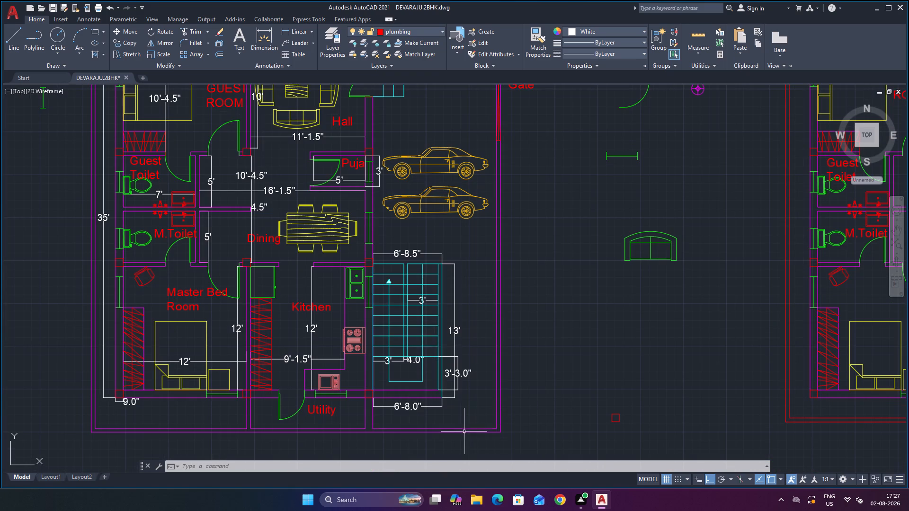
# Add a horizontal linear dimension across the kitchen counter's width, between the sink and the stove.
pyautogui.scroll(1, 264, 417)
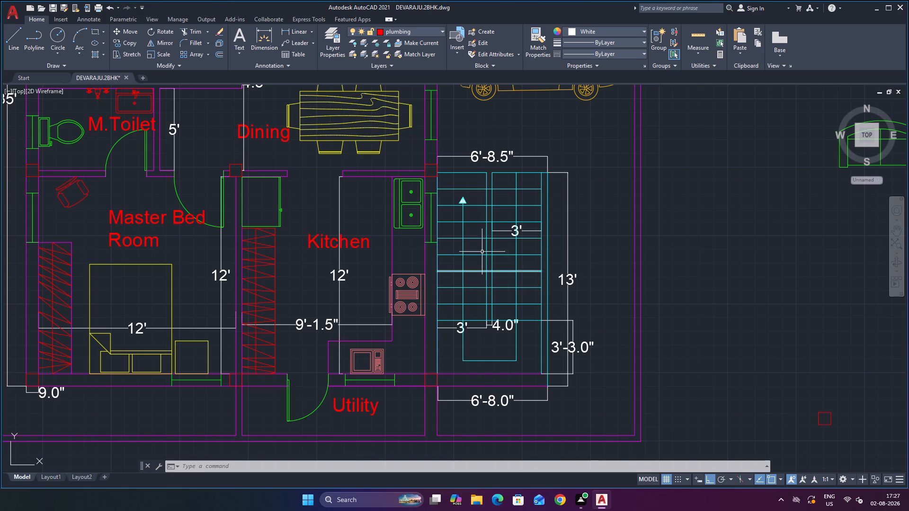
pyautogui.click(301, 27)
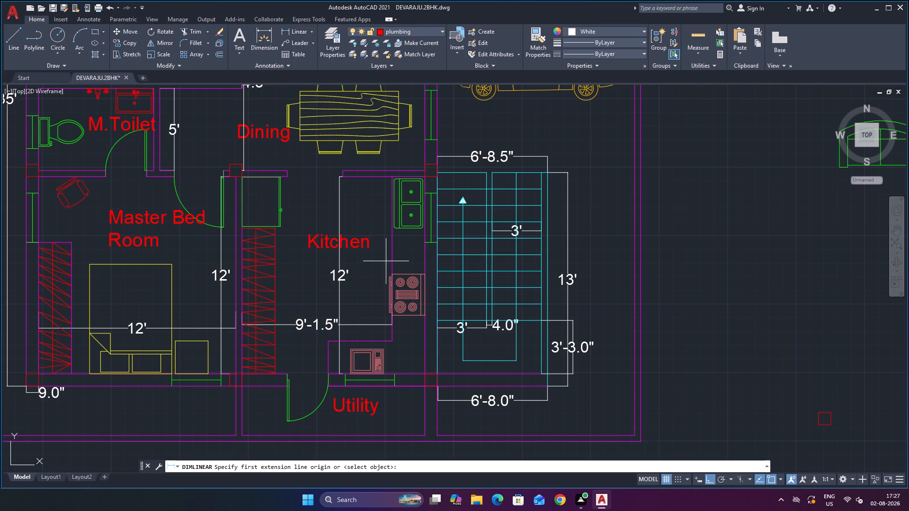
pyautogui.click(390, 257)
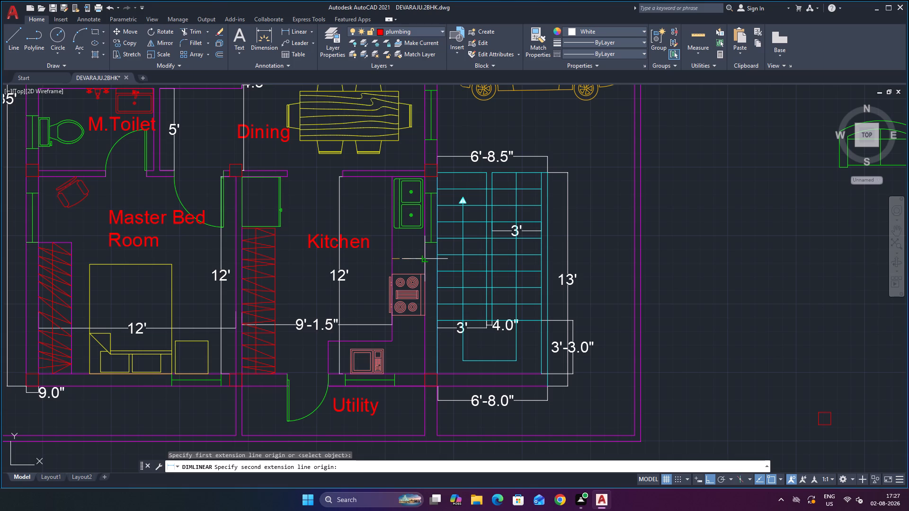
pyautogui.click(422, 259)
pyautogui.click(423, 255)
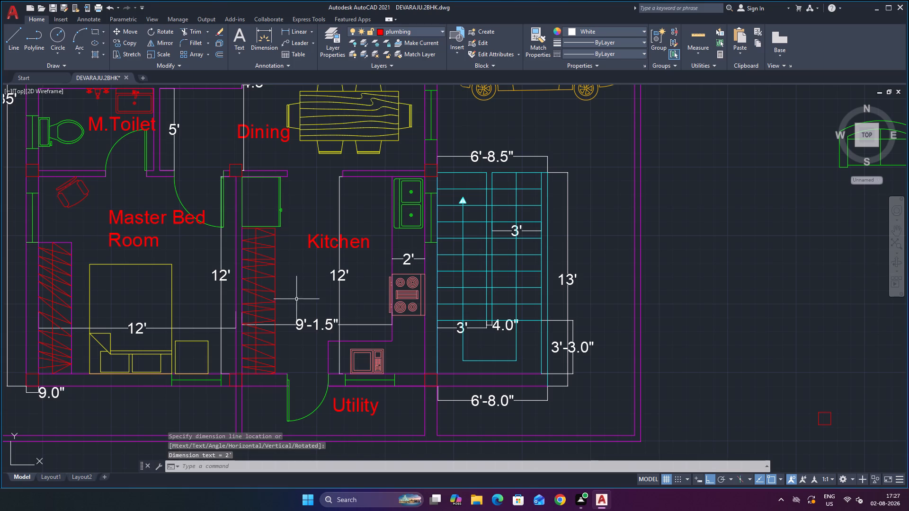
# Add a horizontal linear dimension across the width of the red hatched storage unit along the kitchen wall, near its lower end.
pyautogui.scroll(2, 260, 377)
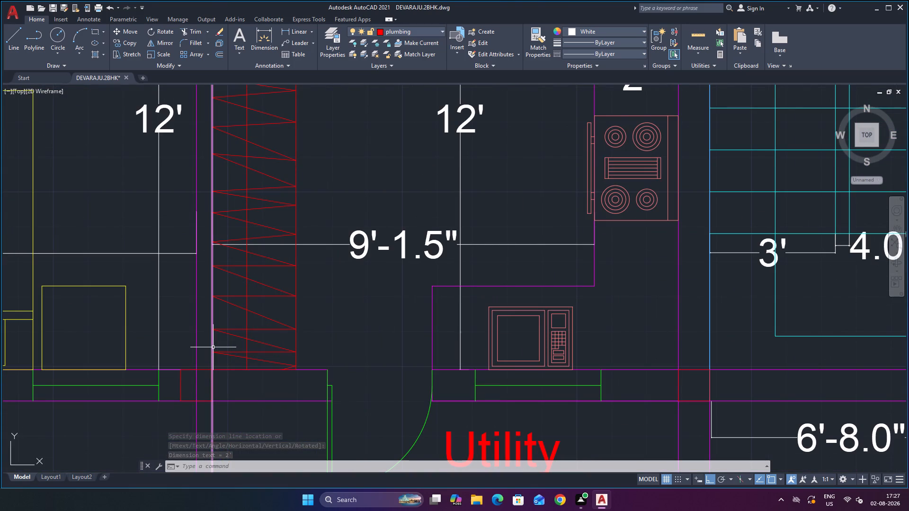
pyautogui.click(295, 28)
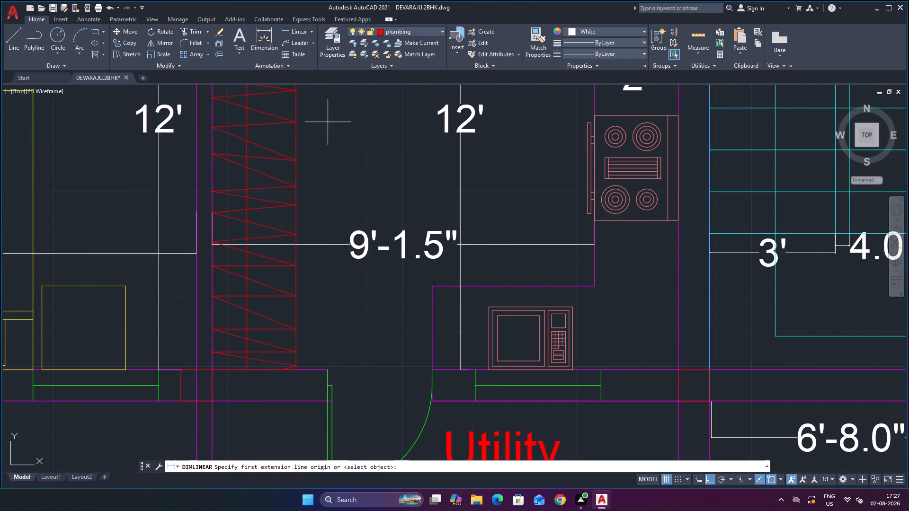
pyautogui.click(212, 331)
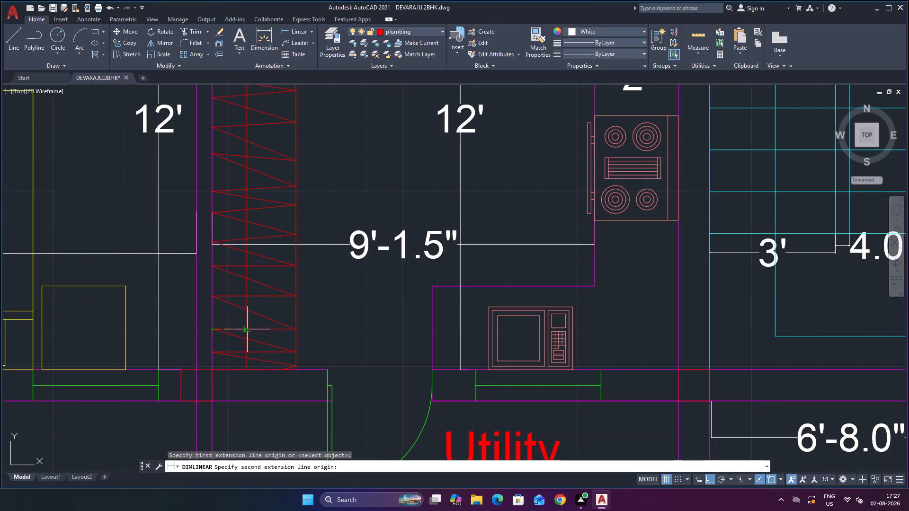
pyautogui.click(296, 333)
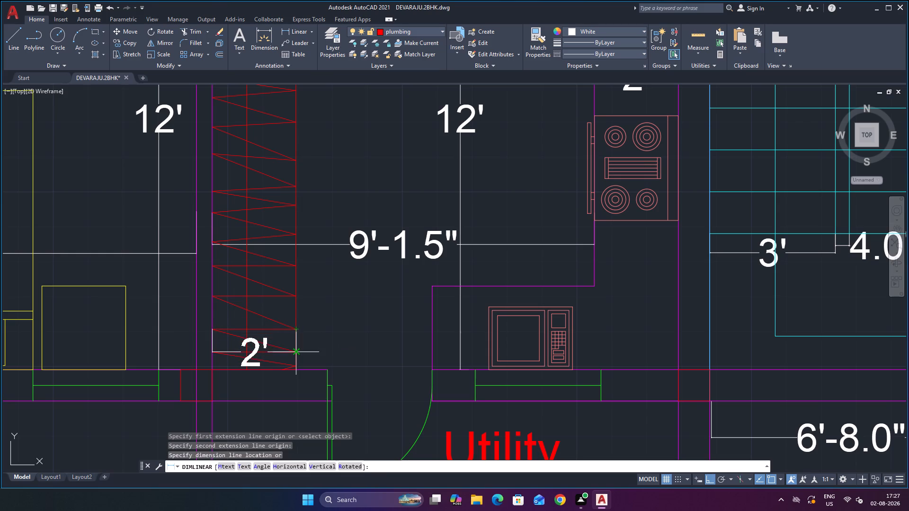
pyautogui.click(298, 332)
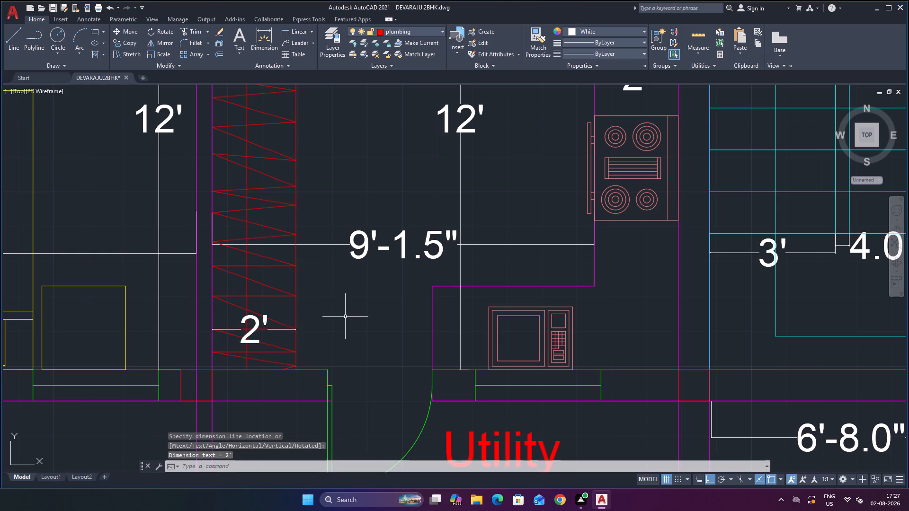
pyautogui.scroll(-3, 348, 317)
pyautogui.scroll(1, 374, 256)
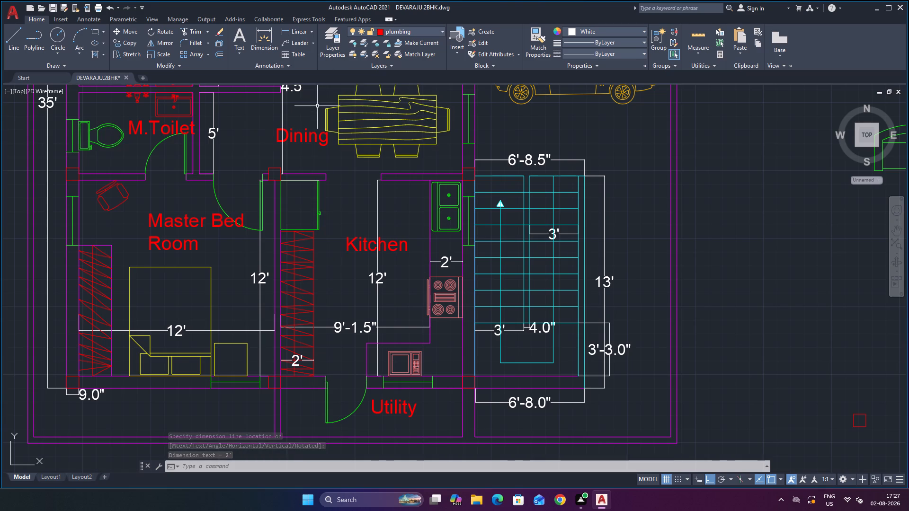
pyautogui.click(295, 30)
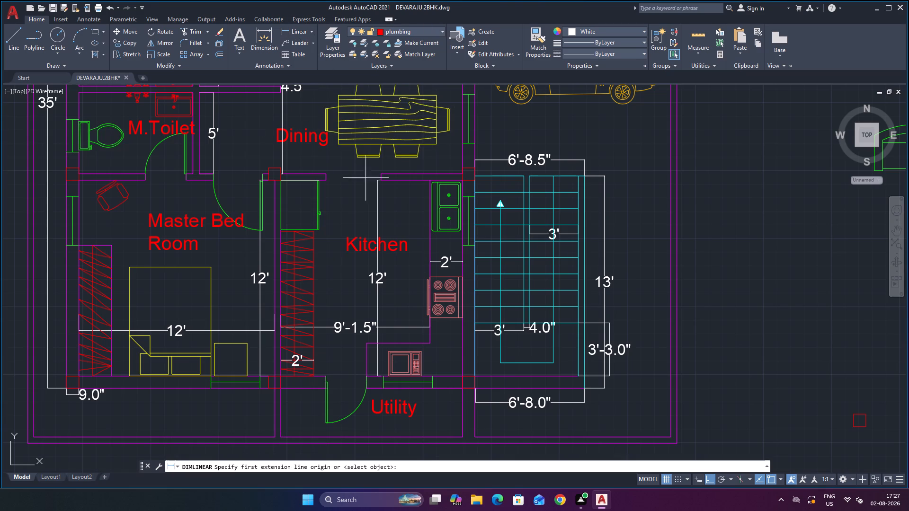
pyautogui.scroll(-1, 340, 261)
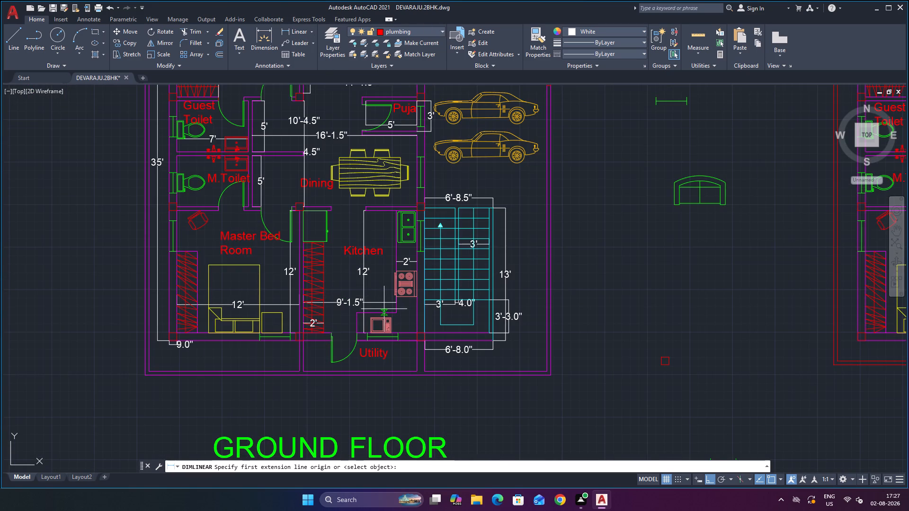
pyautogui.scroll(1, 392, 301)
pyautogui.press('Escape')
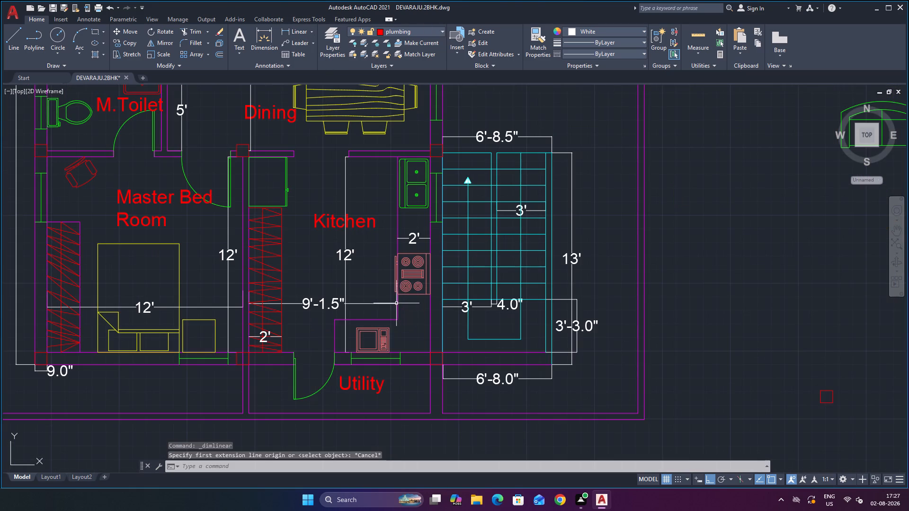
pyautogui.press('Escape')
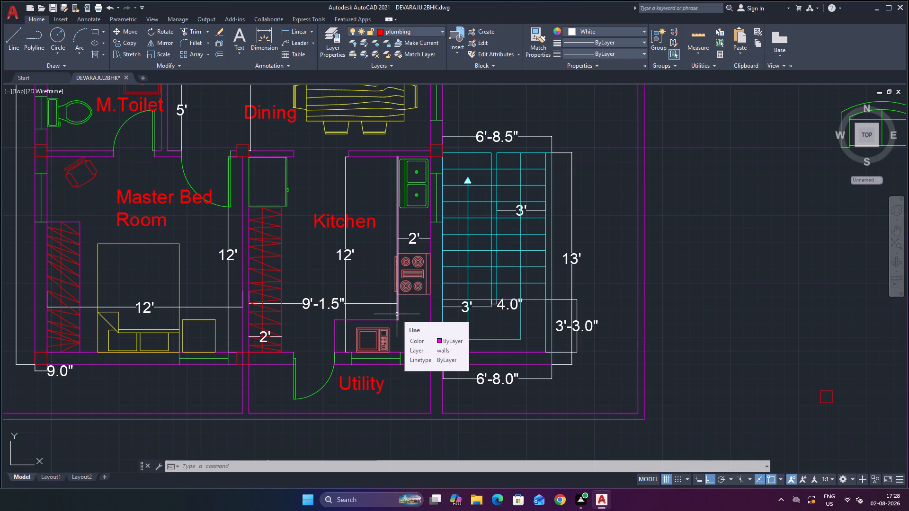
# Examine the first-floor plan's rooms, furniture and staircase against the ground-floor plan for details that still need work.
pyautogui.scroll(-3, 398, 314)
pyautogui.scroll(2, 418, 264)
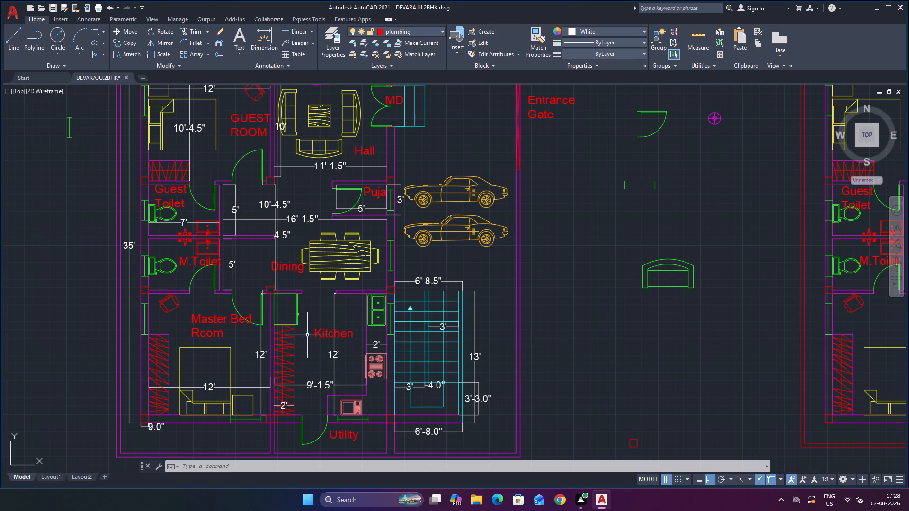
pyautogui.scroll(-2, 340, 357)
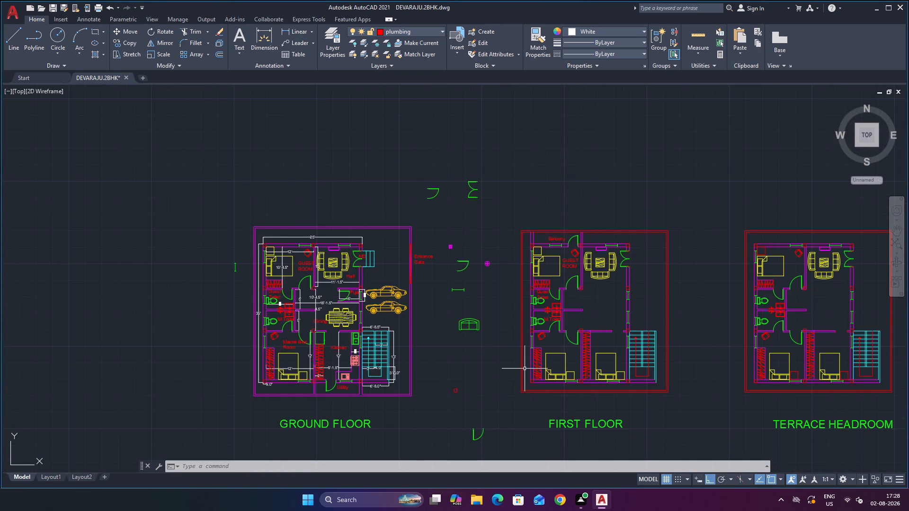
pyautogui.scroll(2, 431, 353)
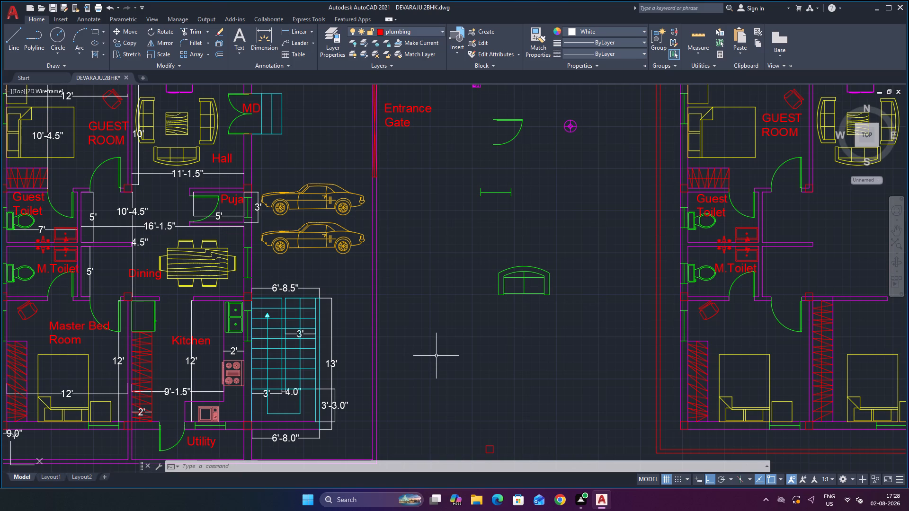
pyautogui.scroll(-2, 540, 315)
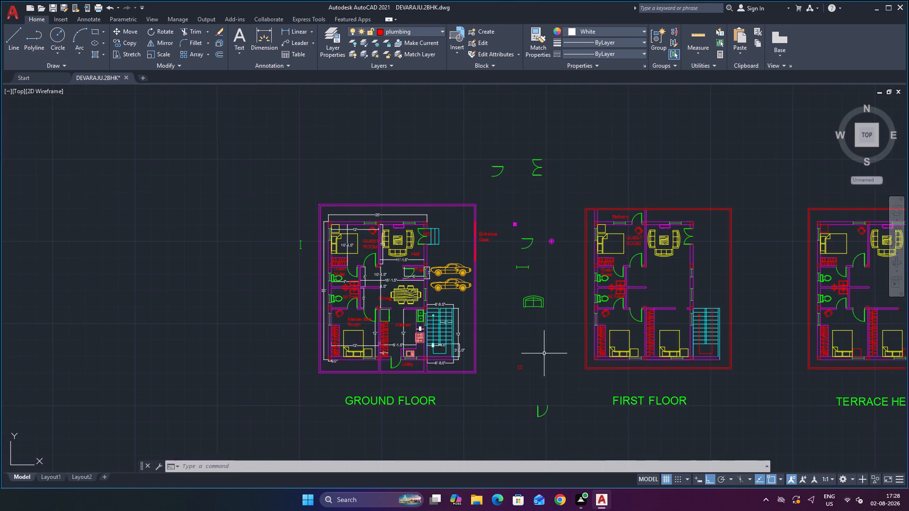
pyautogui.scroll(1, 757, 344)
pyautogui.scroll(1, 618, 307)
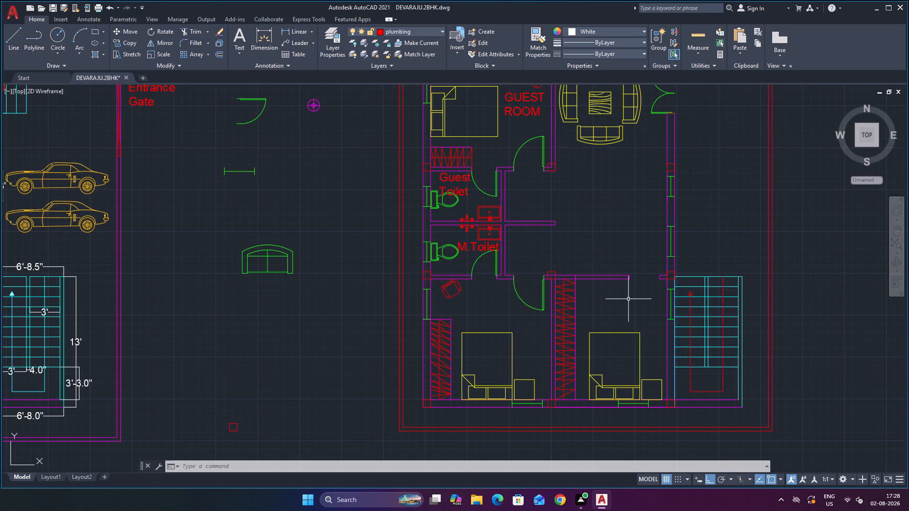
pyautogui.scroll(-2, 652, 314)
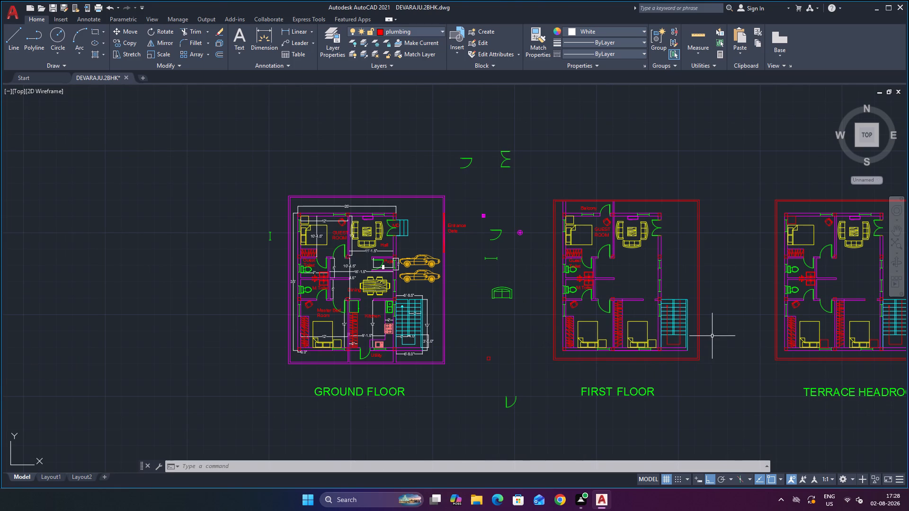
pyautogui.scroll(1, 730, 330)
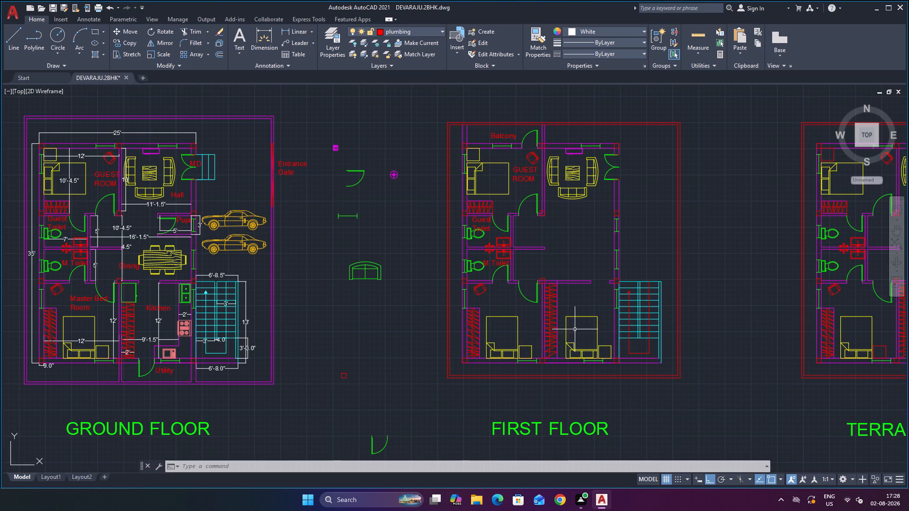
pyautogui.scroll(2, 610, 300)
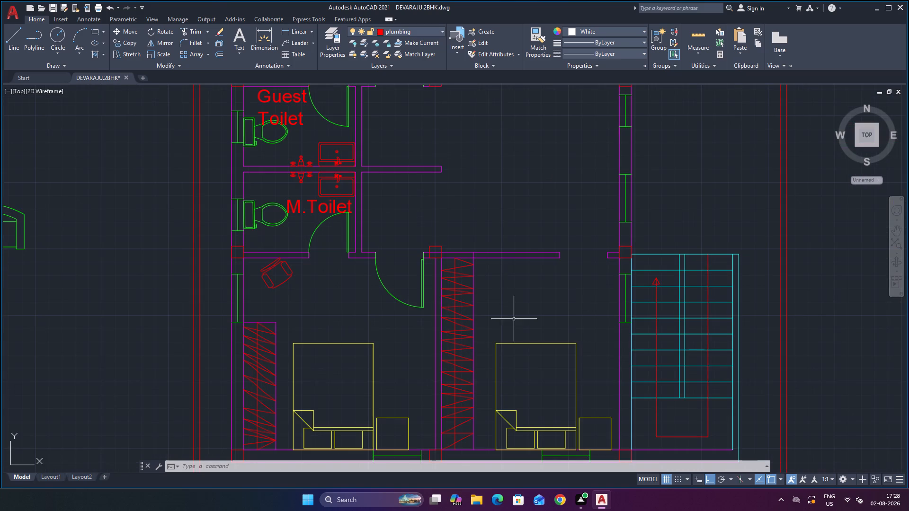
pyautogui.scroll(-1, 549, 340)
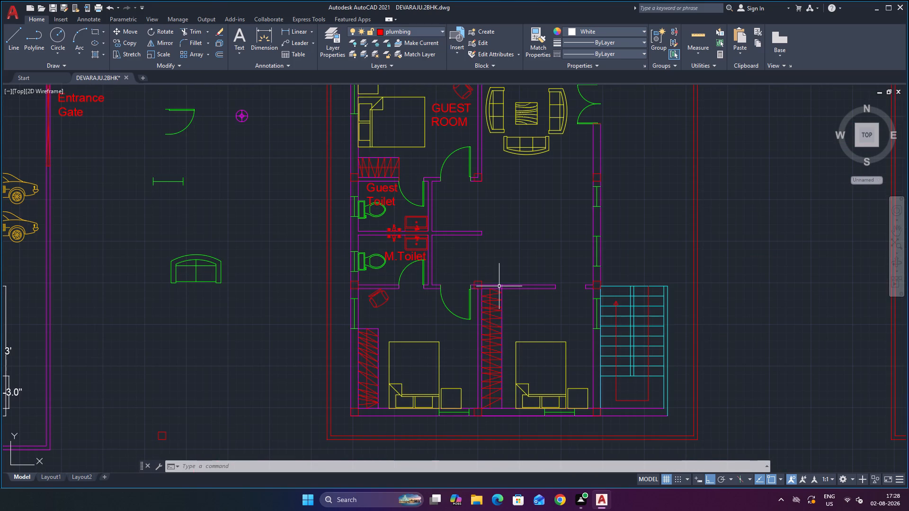
pyautogui.scroll(-2, 526, 327)
pyautogui.scroll(3, 539, 348)
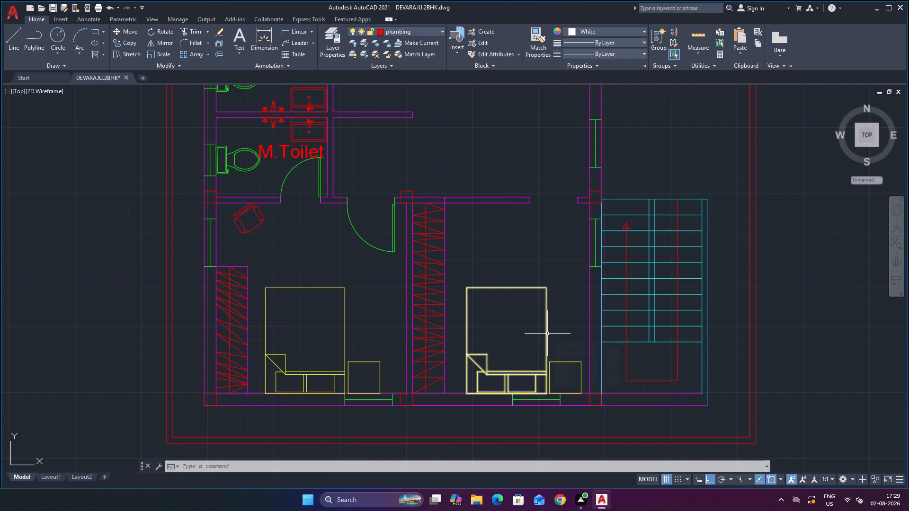
# Keep the stairs layer's colour at cyan and change the first-floor staircase's red direction arrow line to cyan.
pyautogui.click(626, 359)
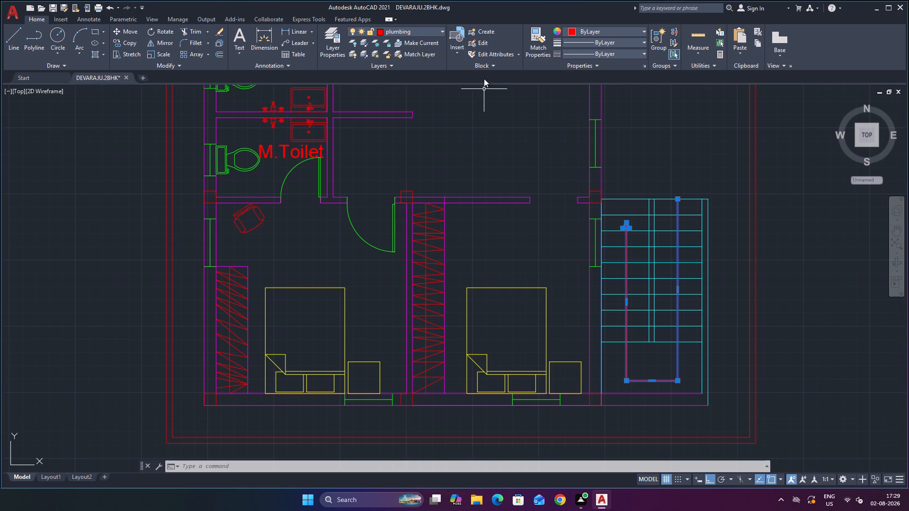
pyautogui.click(592, 28)
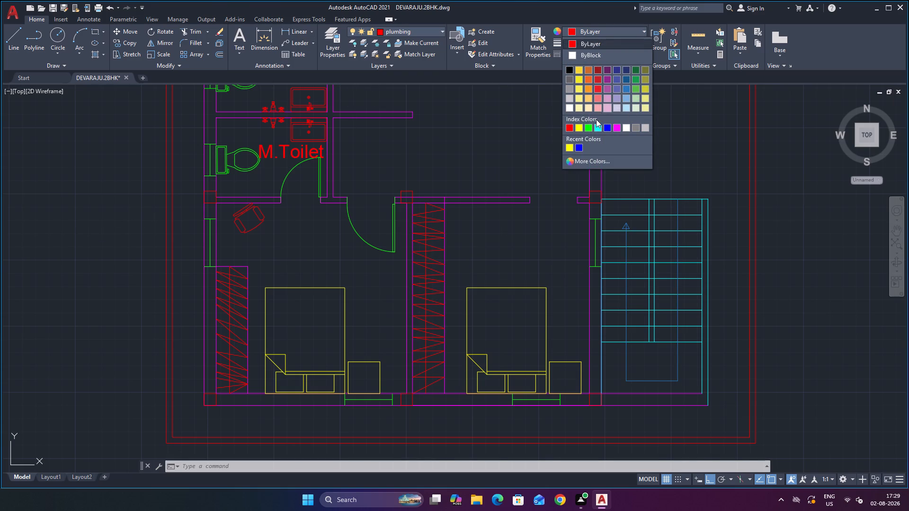
pyautogui.click(429, 31)
pyautogui.click(429, 31)
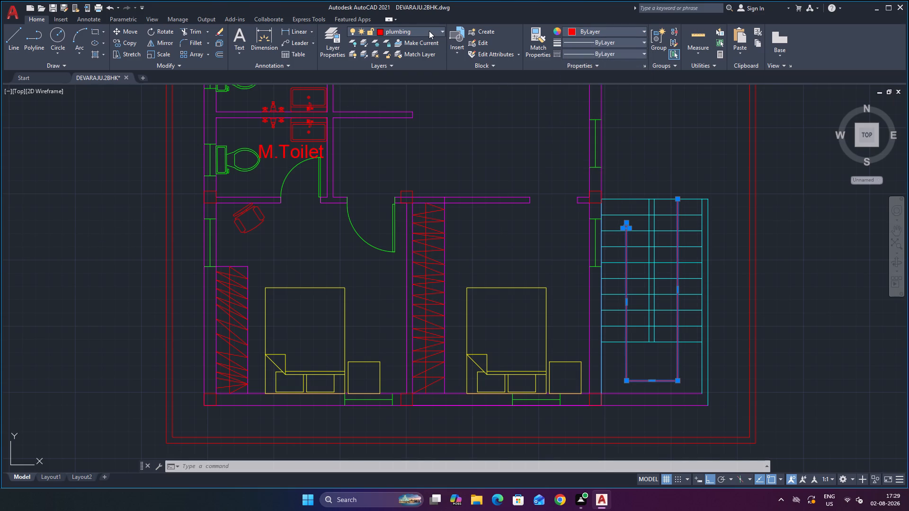
pyautogui.click(385, 143)
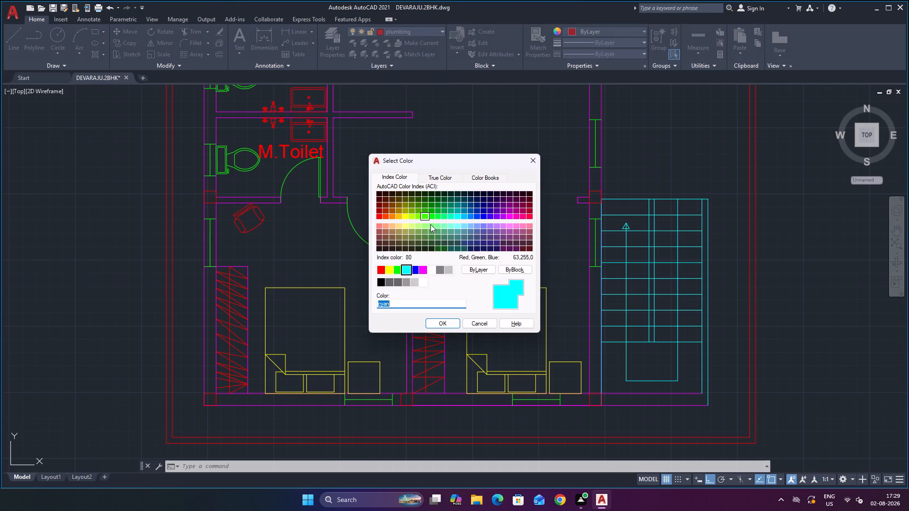
pyautogui.click(443, 322)
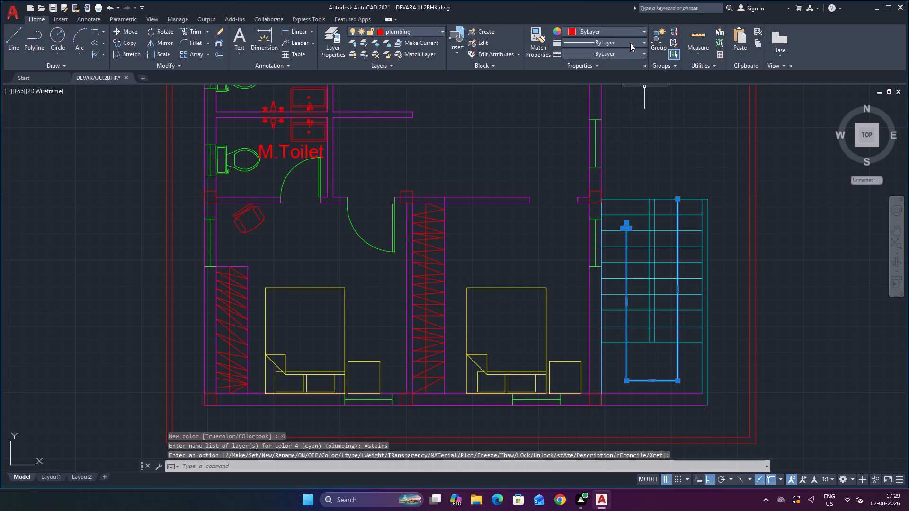
pyautogui.click(612, 28)
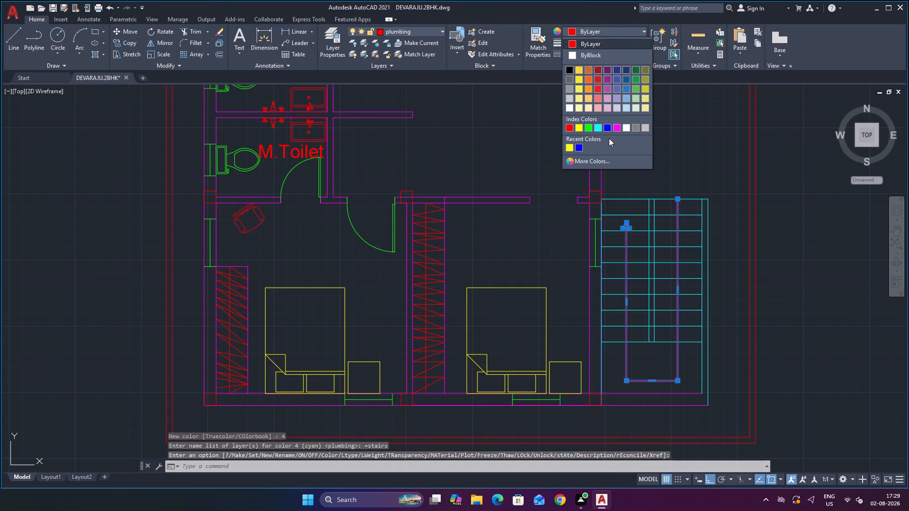
pyautogui.click(595, 126)
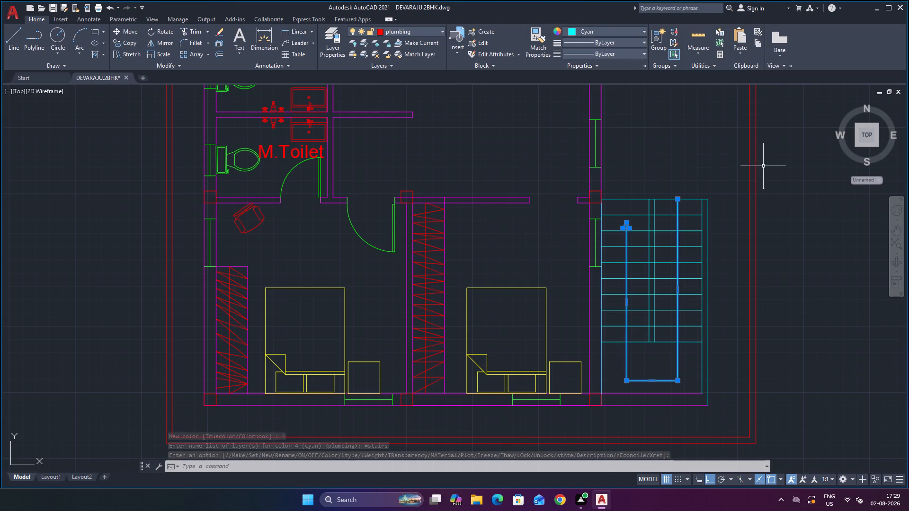
pyautogui.press('Escape')
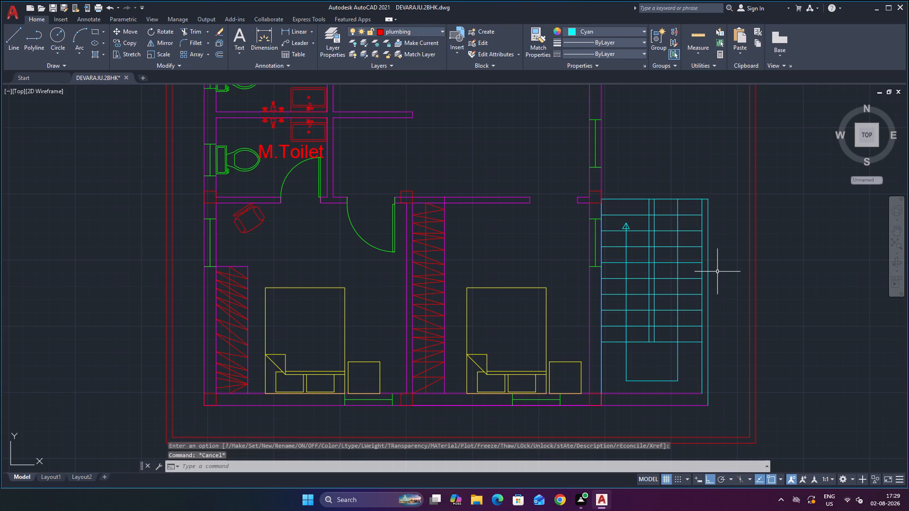
# Save the drawing.
pyautogui.hotkey('ctrl', 's')
pyautogui.hotkey('ctrl', 's')
pyautogui.hotkey('ctrl', 's')
pyautogui.hotkey('ctrl', 's')
pyautogui.hotkey('ctrl', 's')
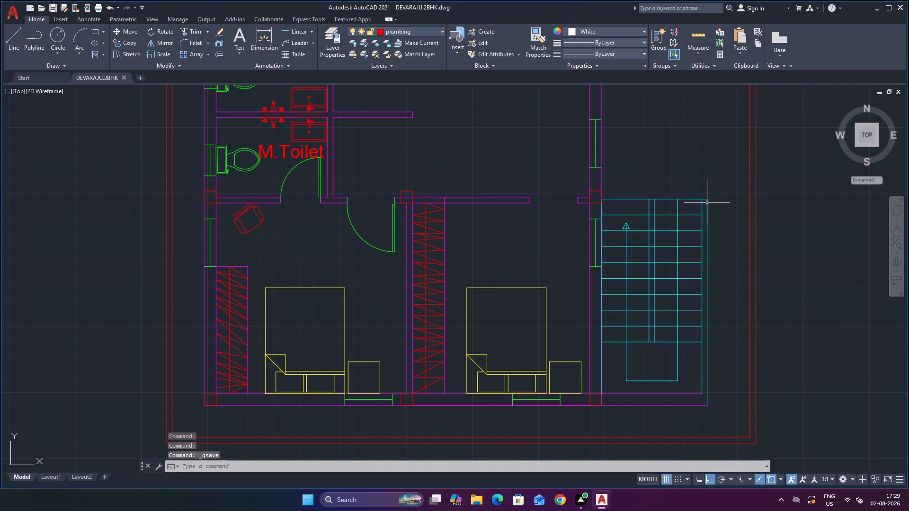
# Examine the first-floor plan, including its stair direction arrow, alongside the ground-floor and terrace headroom plans.
pyautogui.click(677, 257)
pyautogui.press('Escape')
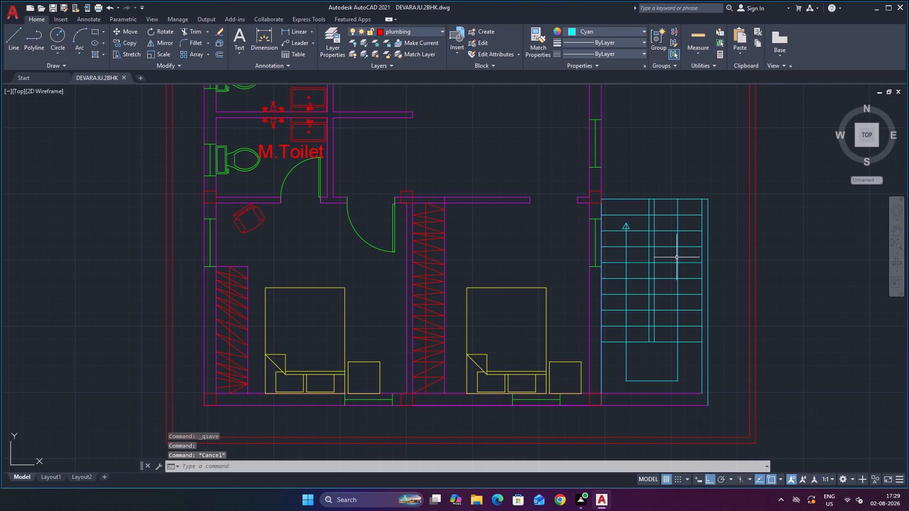
pyautogui.scroll(-2, 421, 87)
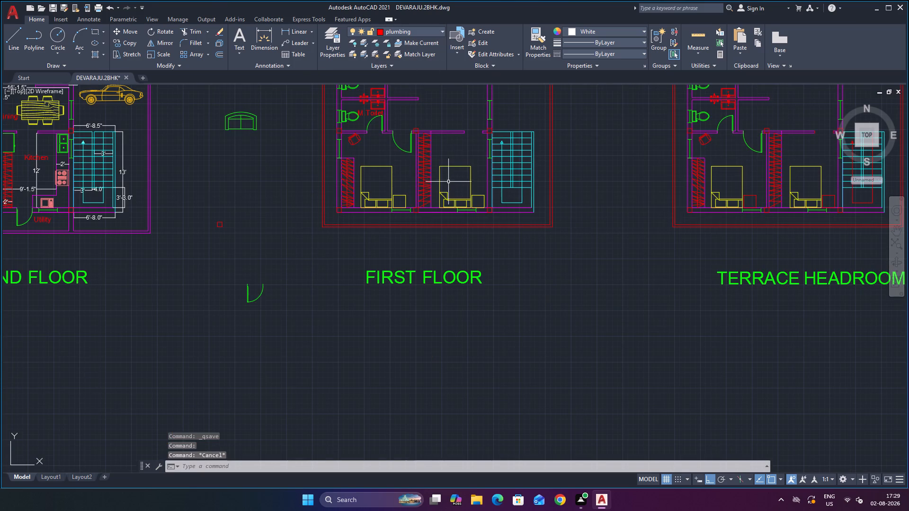
pyautogui.scroll(-2, 450, 201)
pyautogui.scroll(1, 478, 216)
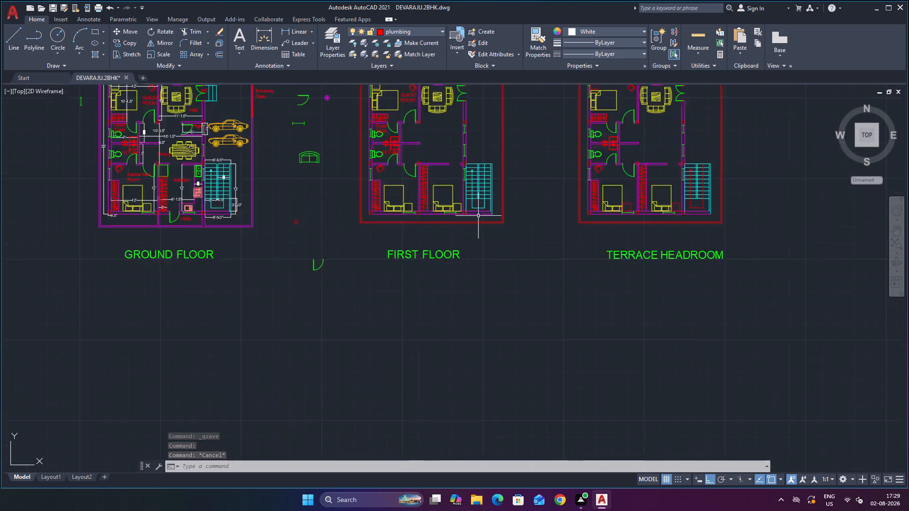
pyautogui.scroll(1, 478, 216)
pyautogui.scroll(2, 402, 147)
pyautogui.scroll(-3, 405, 148)
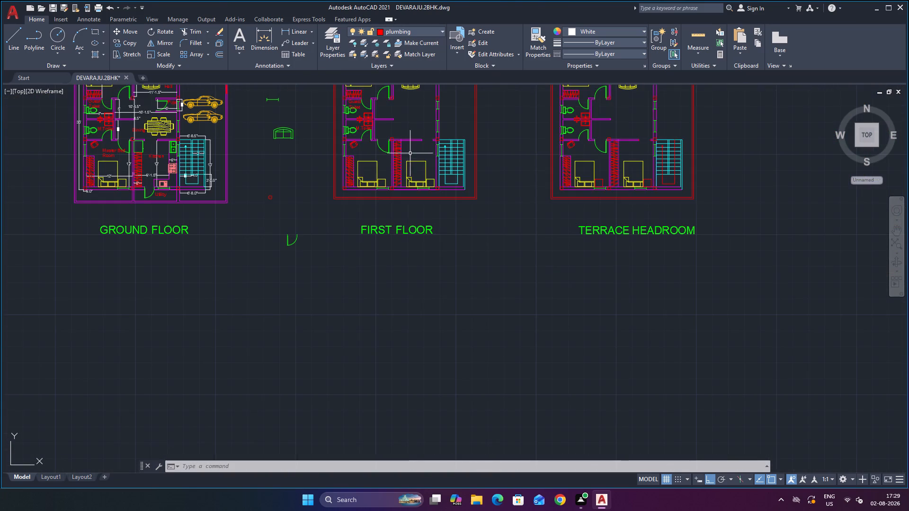
pyautogui.scroll(-2, 419, 126)
pyautogui.scroll(3, 385, 102)
pyautogui.scroll(1, 454, 166)
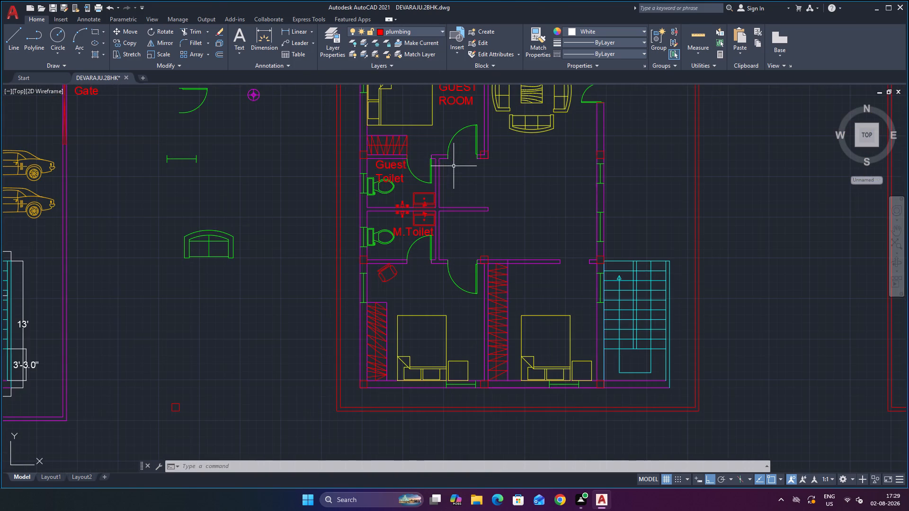
pyautogui.scroll(-3, 528, 168)
pyautogui.scroll(2, 574, 147)
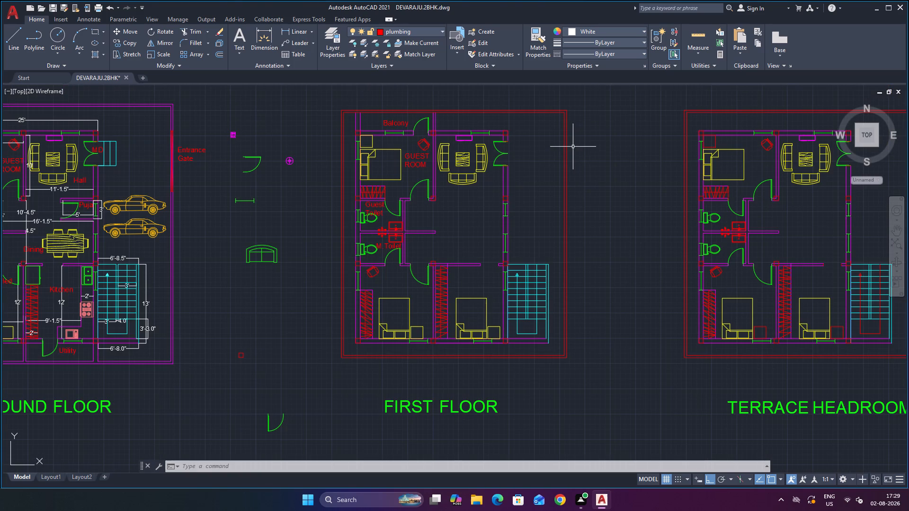
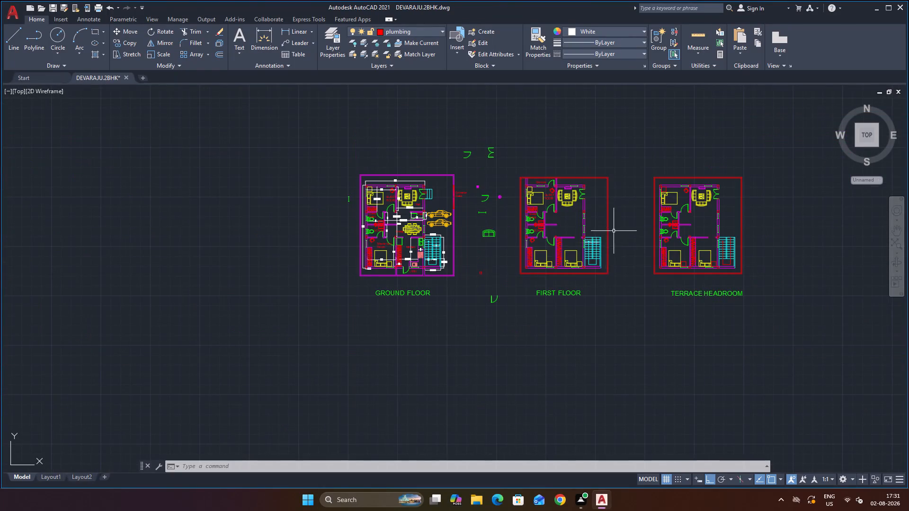
# Examine the ground floor, first floor and terrace headroom plans, including the ground floor's room layout and dimensions.
pyautogui.scroll(2, 615, 229)
pyautogui.scroll(-1, 619, 254)
pyautogui.scroll(2, 619, 254)
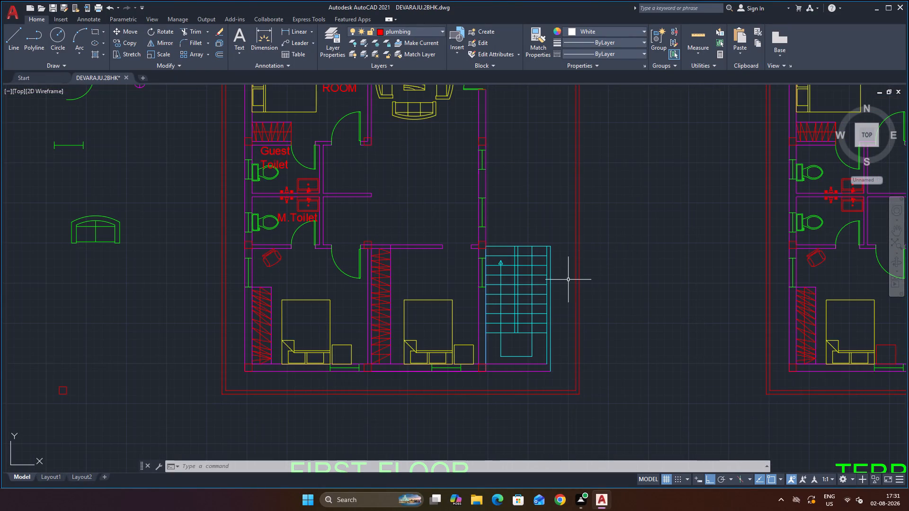
pyautogui.scroll(2, 569, 281)
pyautogui.scroll(-5, 587, 282)
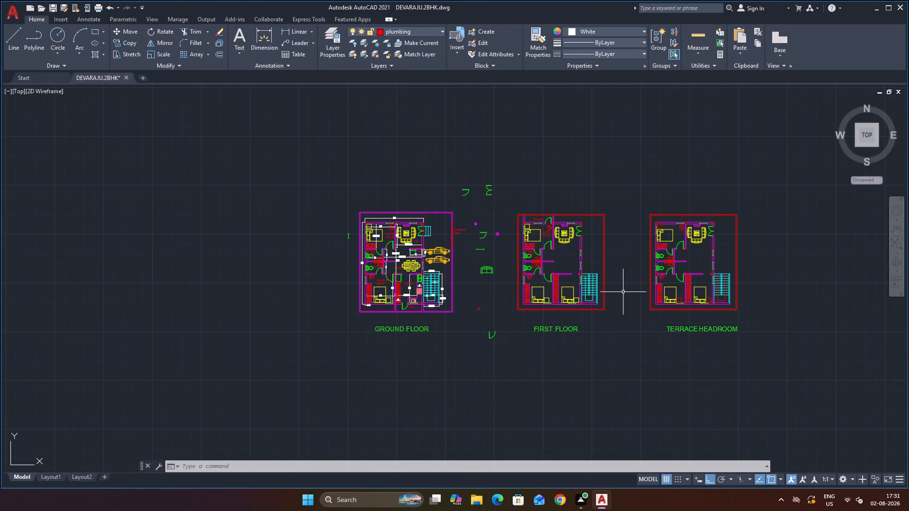
pyautogui.scroll(1, 497, 281)
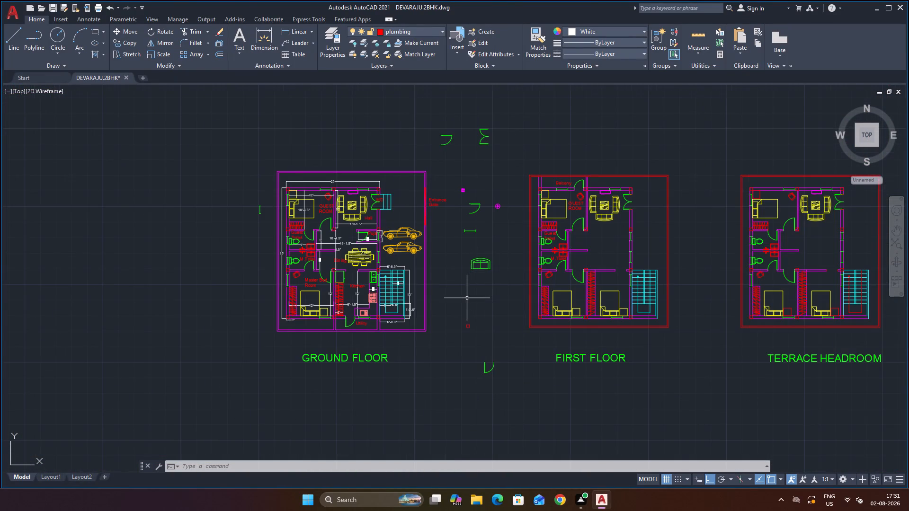
pyautogui.scroll(1, 467, 298)
pyautogui.scroll(2, 391, 263)
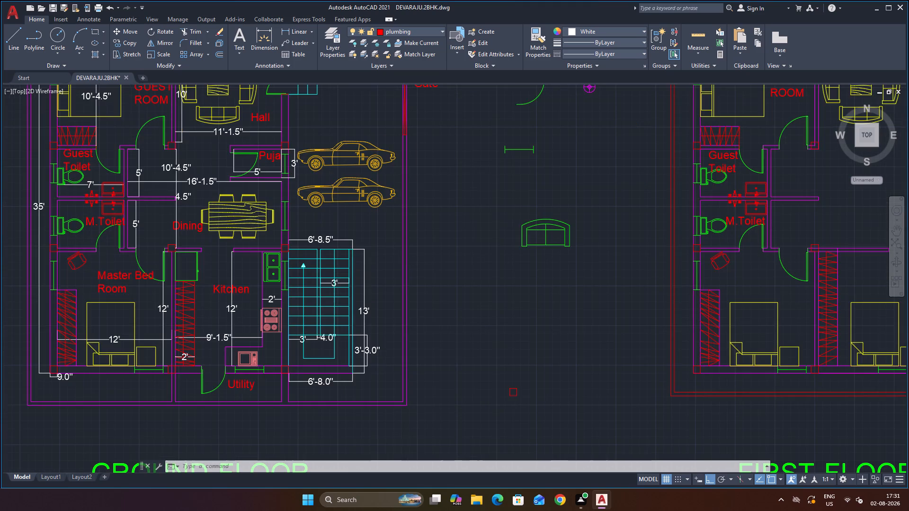
pyautogui.scroll(-3, 436, 260)
pyautogui.scroll(2, 436, 185)
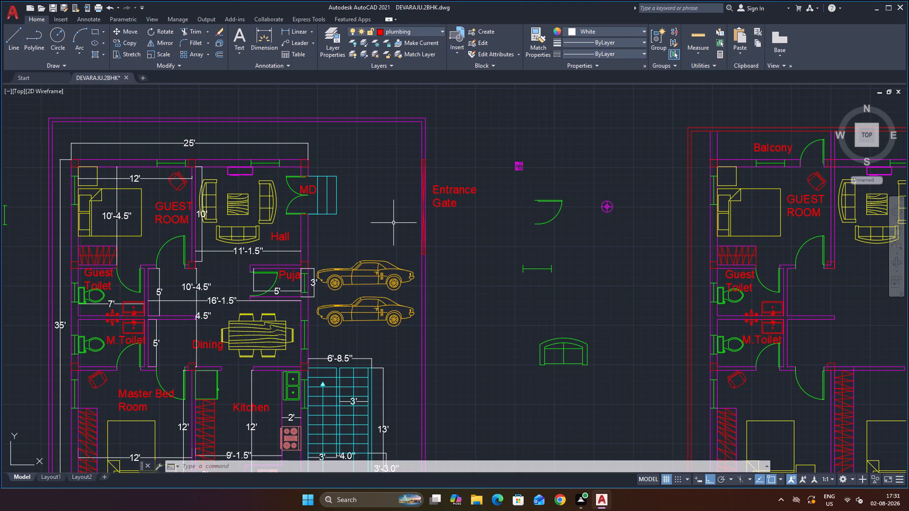
pyautogui.scroll(-2, 311, 275)
pyautogui.scroll(1, 299, 334)
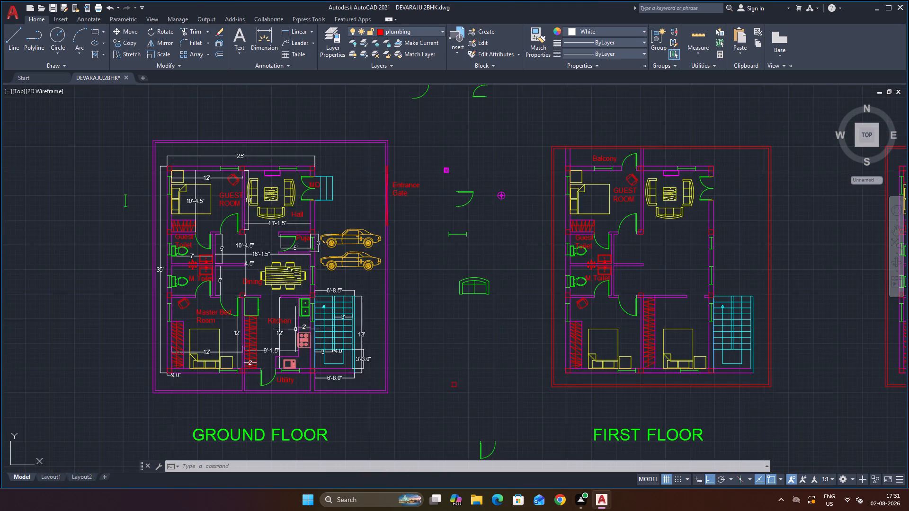
pyautogui.scroll(2, 296, 327)
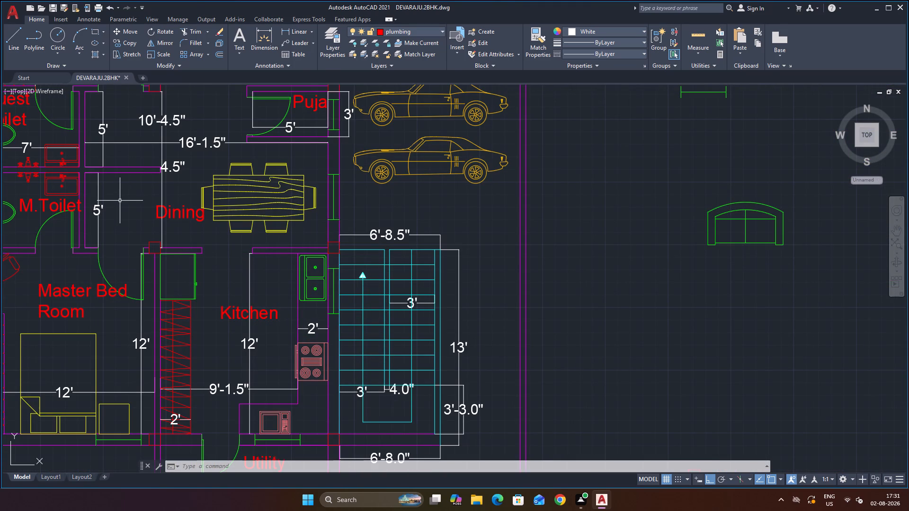
pyautogui.scroll(2, 156, 241)
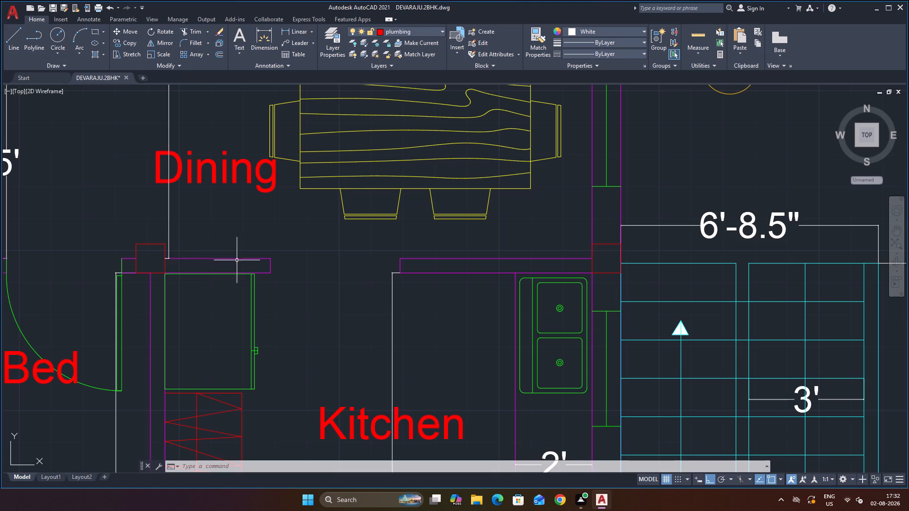
pyautogui.scroll(-2, 255, 232)
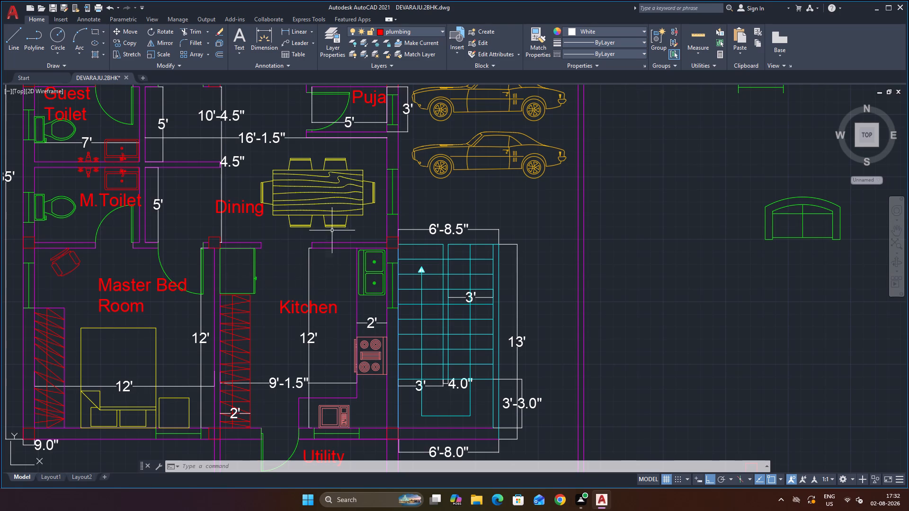
pyautogui.scroll(1, 418, 249)
pyautogui.scroll(-1, 419, 250)
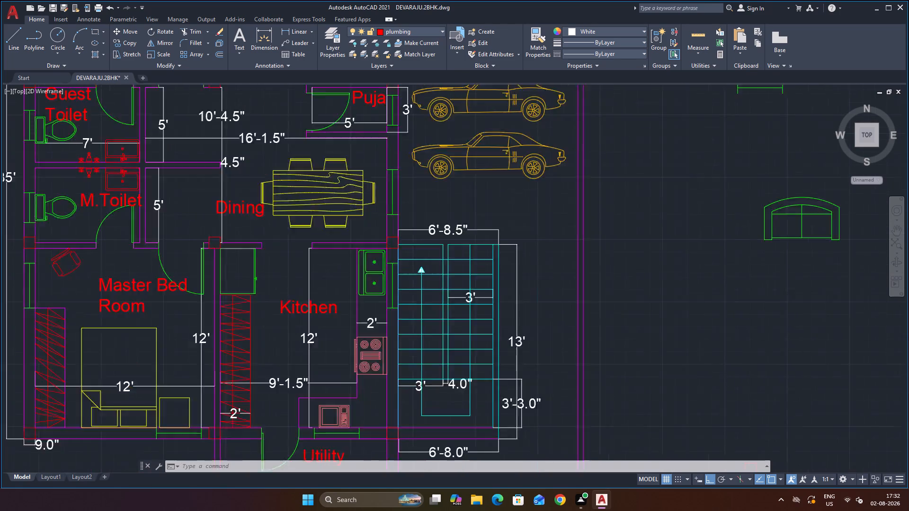
pyautogui.scroll(-2, 419, 250)
pyautogui.scroll(1, 392, 190)
pyautogui.scroll(-1, 385, 178)
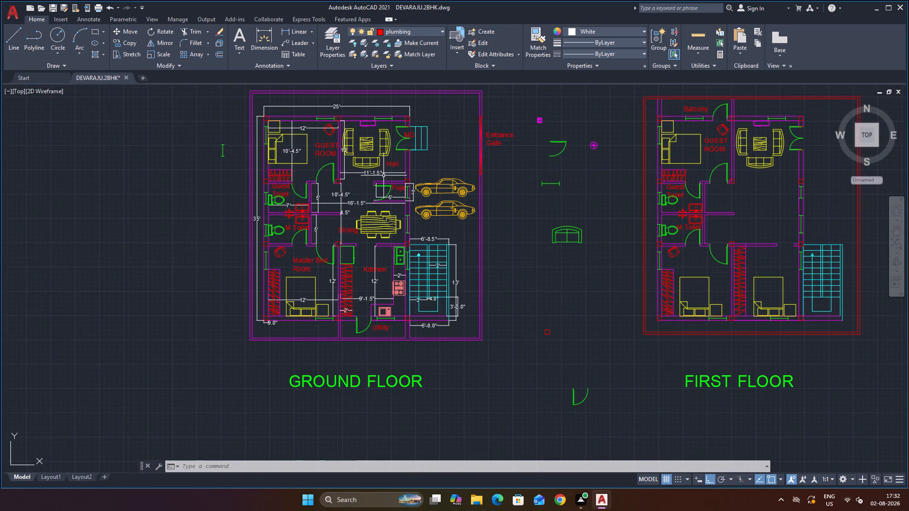
pyautogui.scroll(2, 376, 123)
pyautogui.scroll(-2, 250, 167)
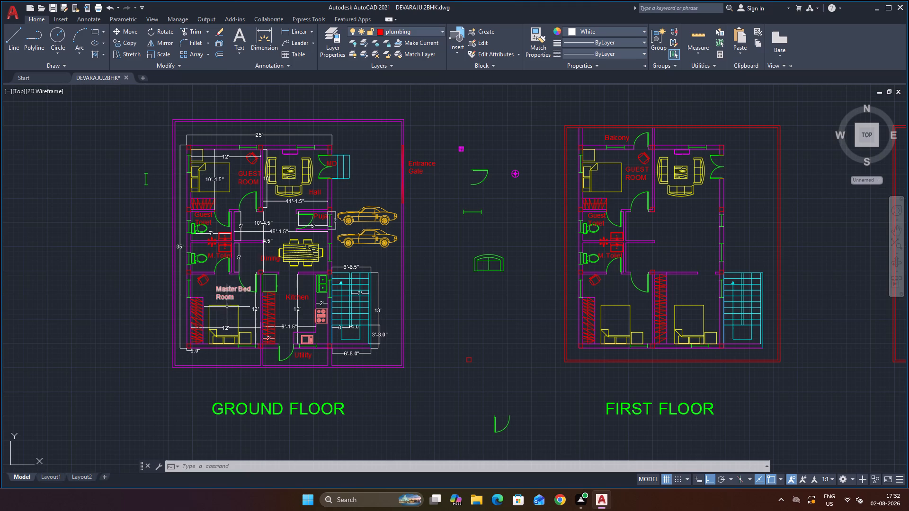
pyautogui.scroll(2, 269, 353)
pyautogui.scroll(-4, 234, 352)
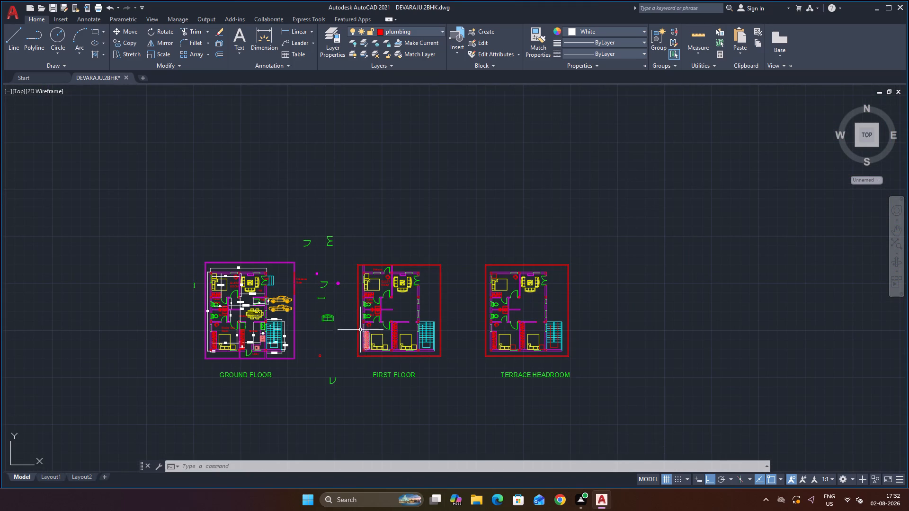
pyautogui.scroll(1, 321, 345)
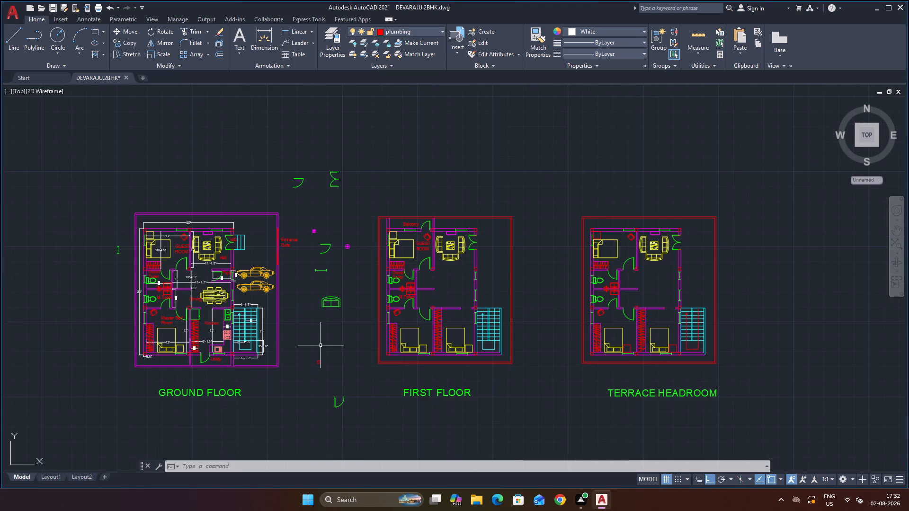
pyautogui.scroll(1, 322, 347)
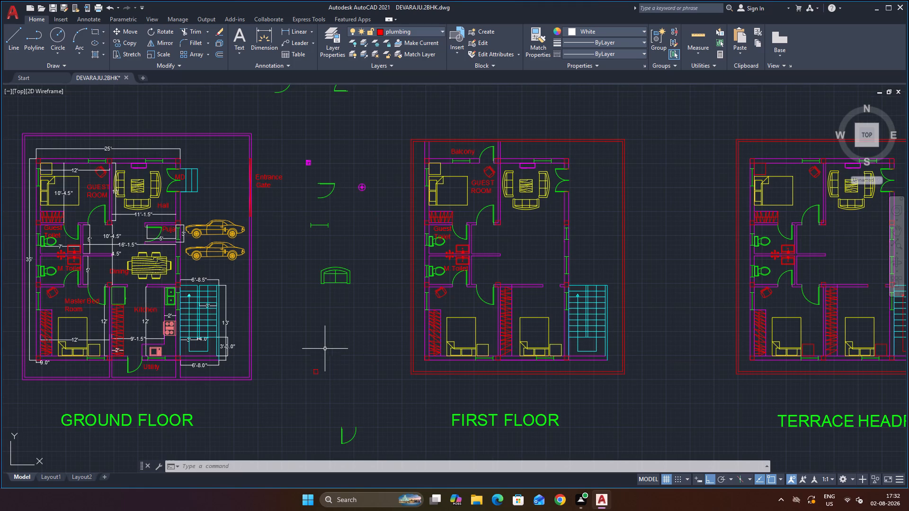
pyautogui.scroll(-1, 344, 335)
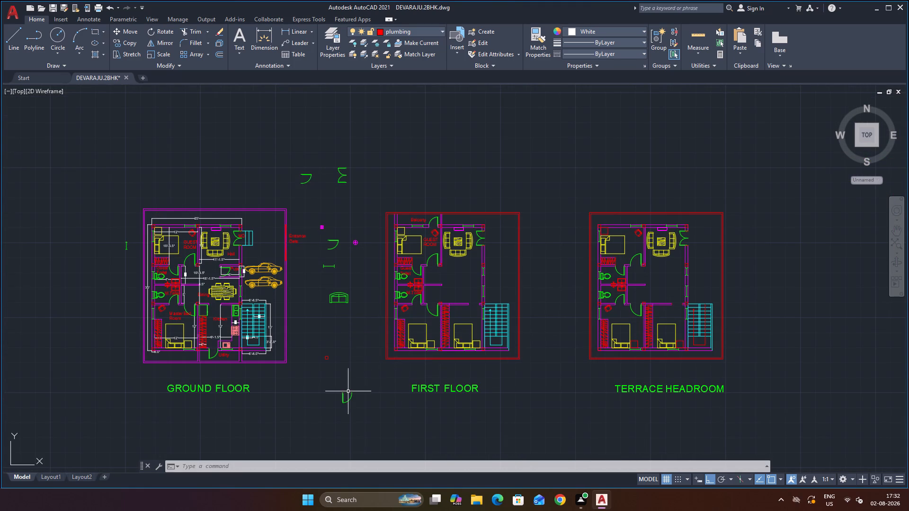
# Insert an empty Standard-style table with 5 columns and 1 data row between the ground floor and first floor plans.
pyautogui.press('t')
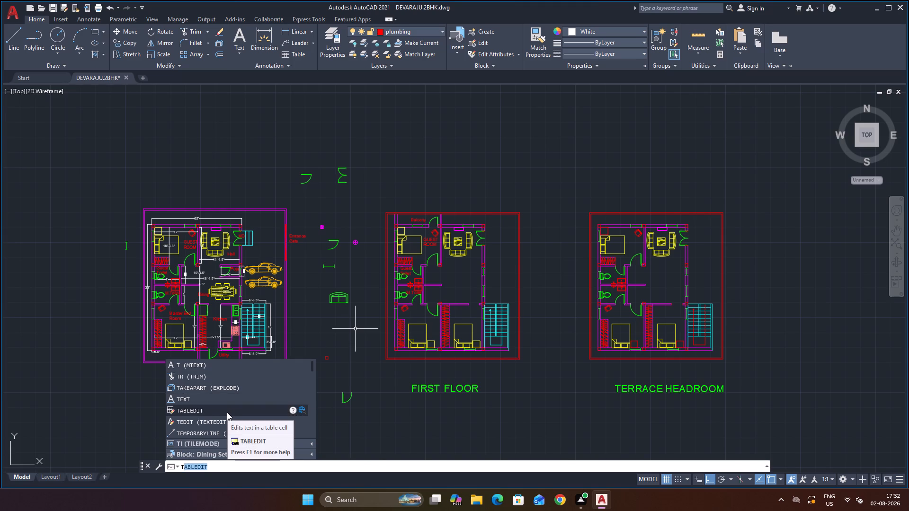
pyautogui.press('a')
pyautogui.press('b')
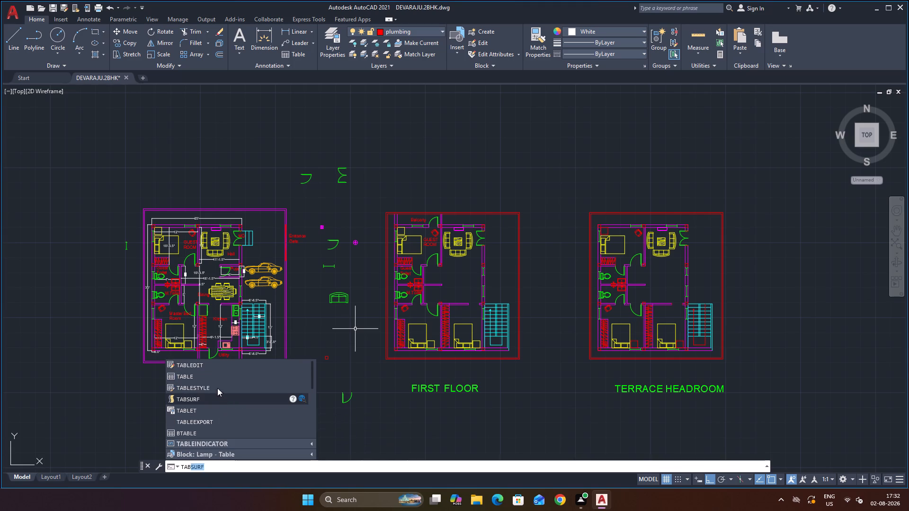
pyautogui.click(208, 379)
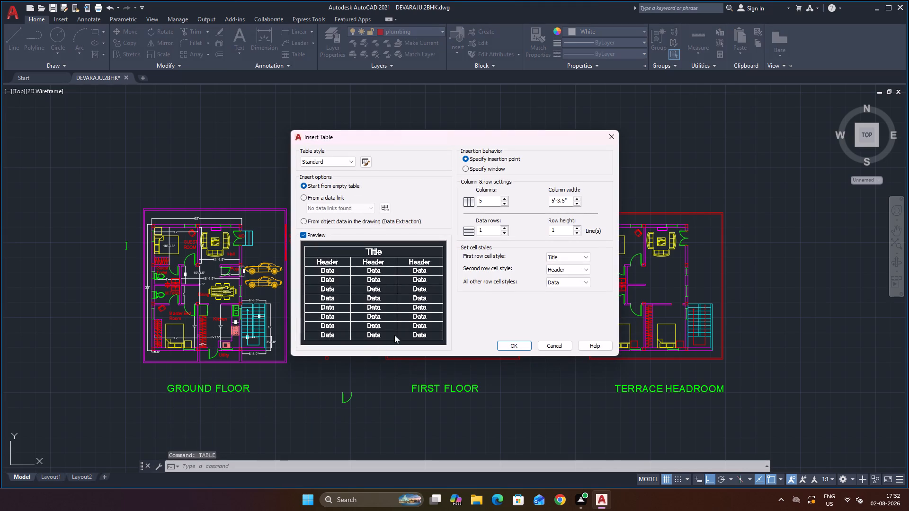
pyautogui.click(506, 345)
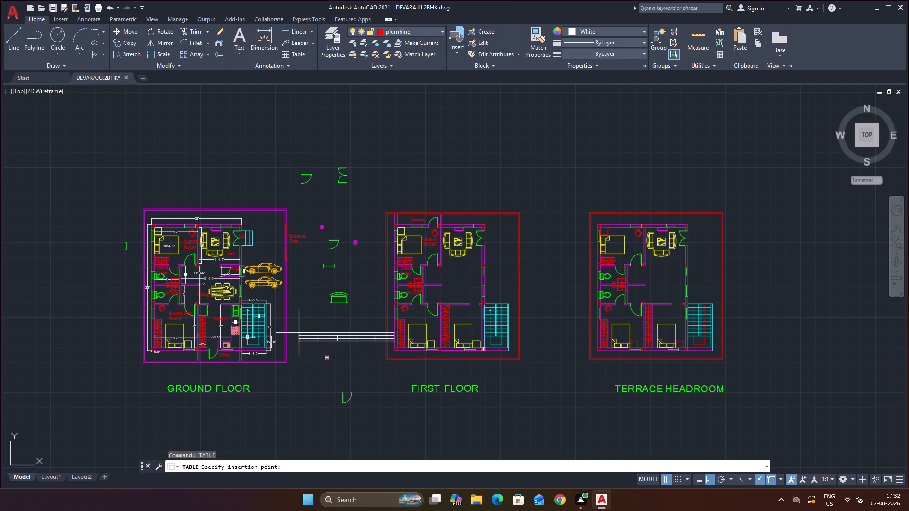
pyautogui.scroll(-1, 291, 328)
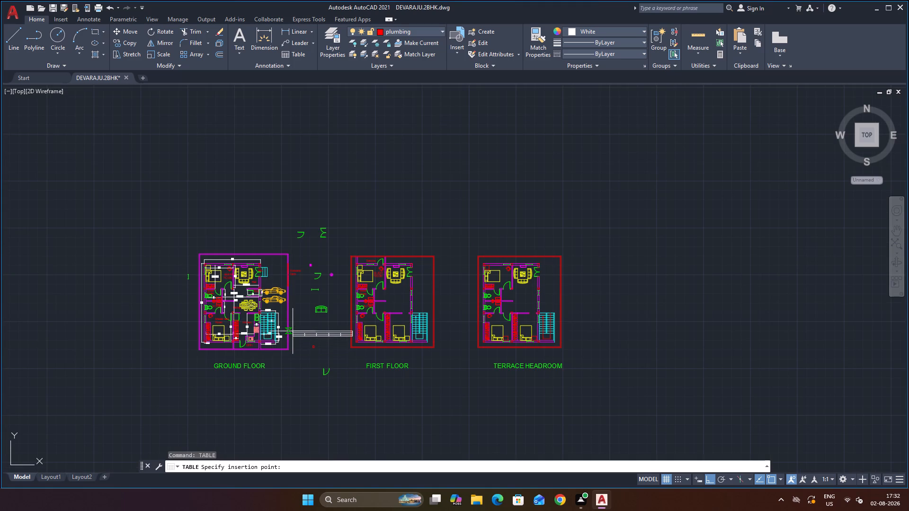
pyautogui.scroll(2, 293, 331)
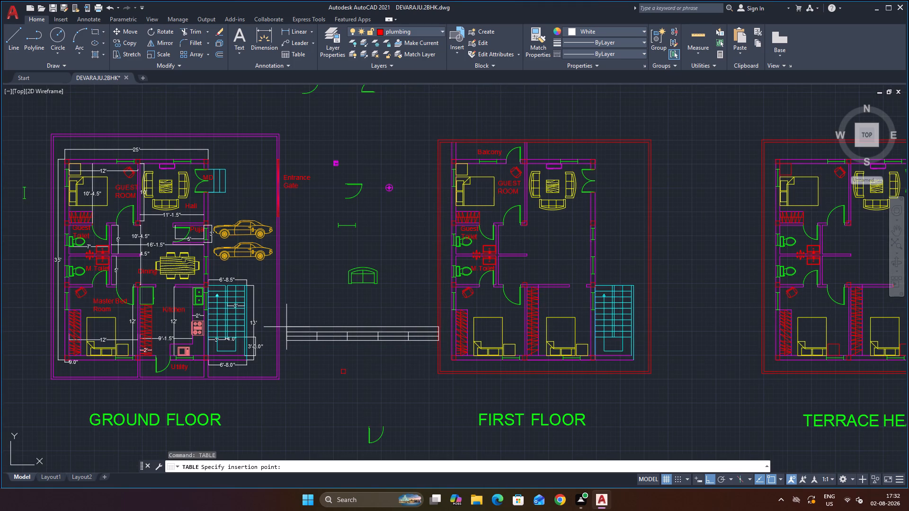
pyautogui.scroll(-2, 289, 346)
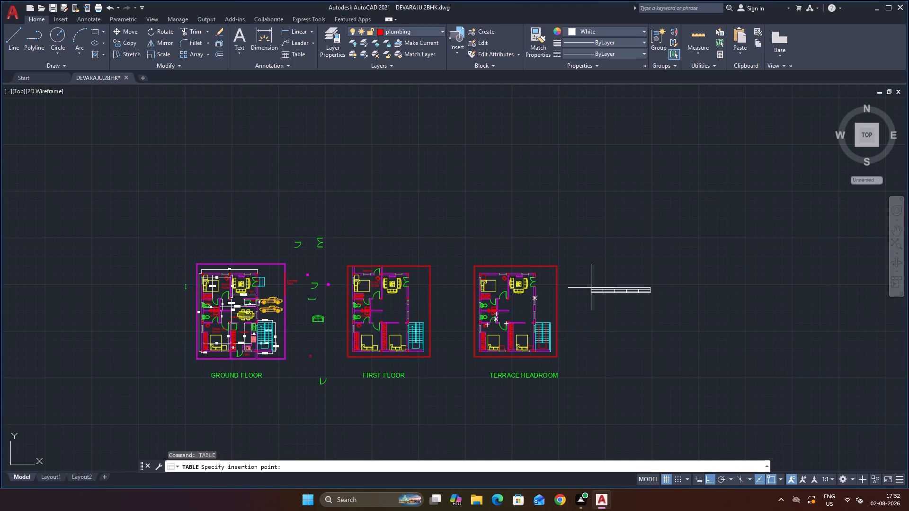
pyautogui.scroll(2, 309, 343)
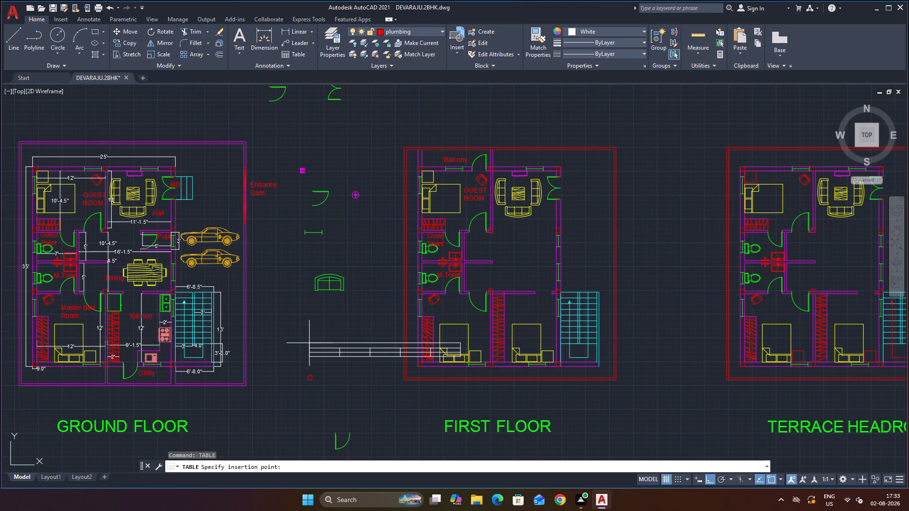
pyautogui.click(254, 329)
pyautogui.scroll(2, 316, 357)
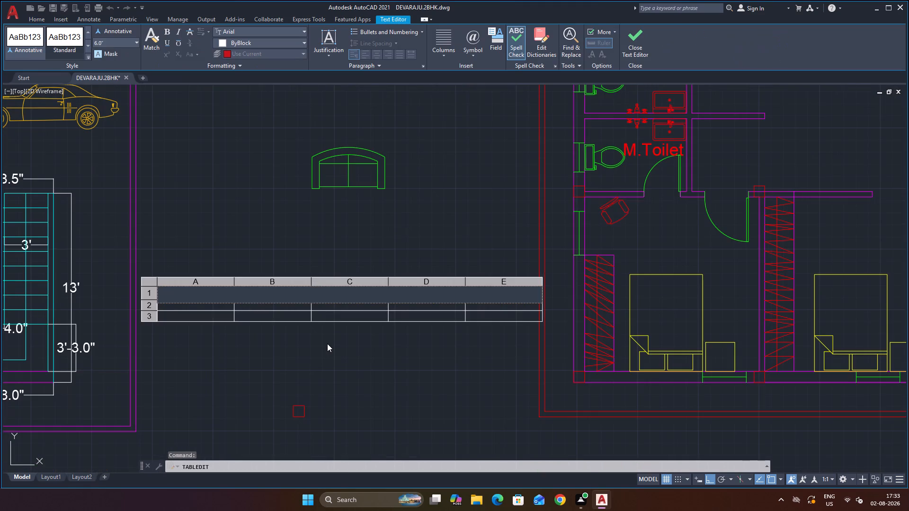
pyautogui.scroll(-1, 327, 344)
pyautogui.moveTo(456, 409); pyautogui.dragTo(461, 417)
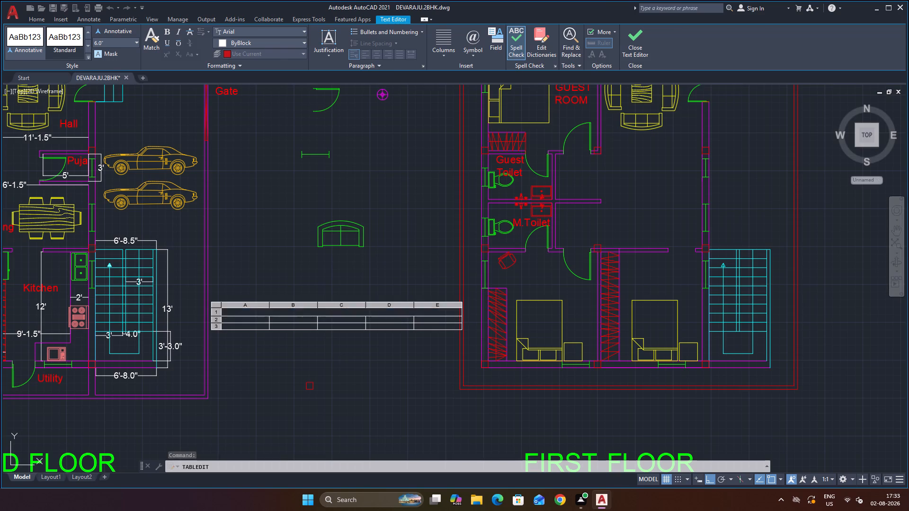
pyautogui.moveTo(461, 417); pyautogui.dragTo(462, 422)
pyautogui.scroll(-2, 463, 422)
# Move the first floor plan horizontally toward the terrace headroom plan, widening the gap that holds the table.
pyautogui.click(483, 246)
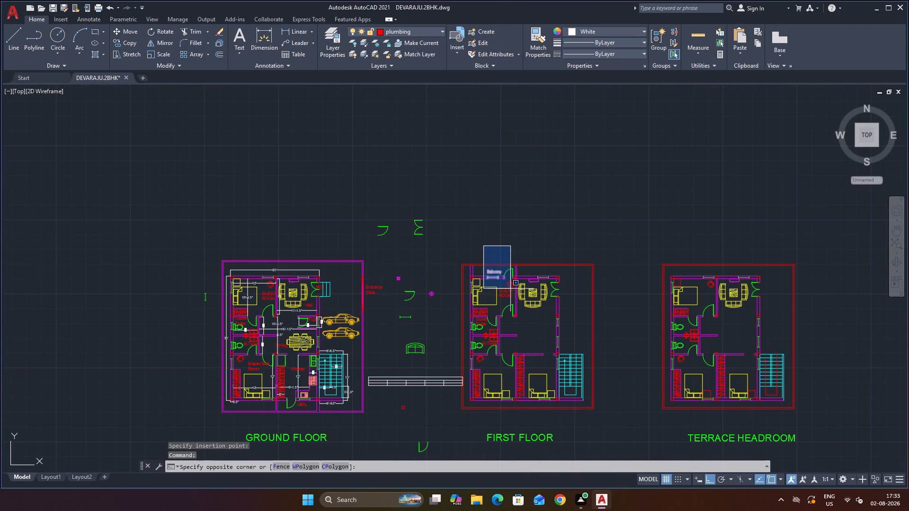
pyautogui.press('Escape')
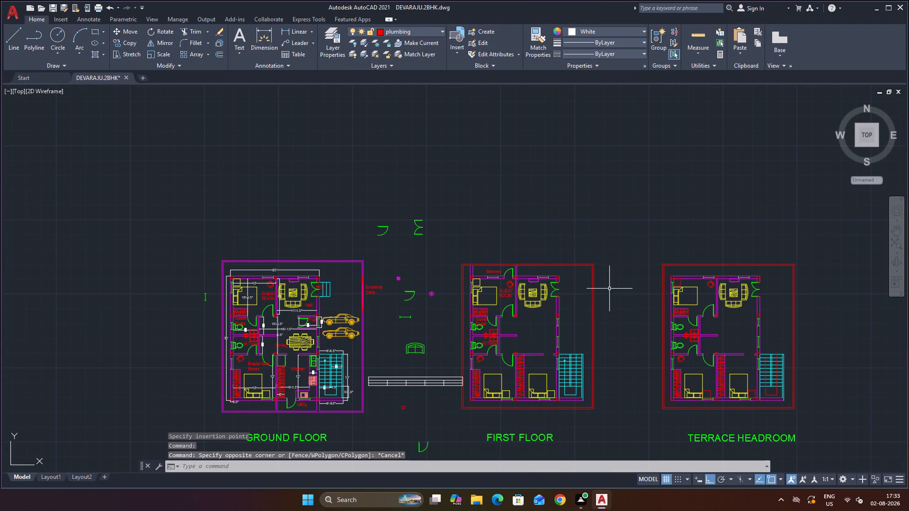
pyautogui.click(580, 264)
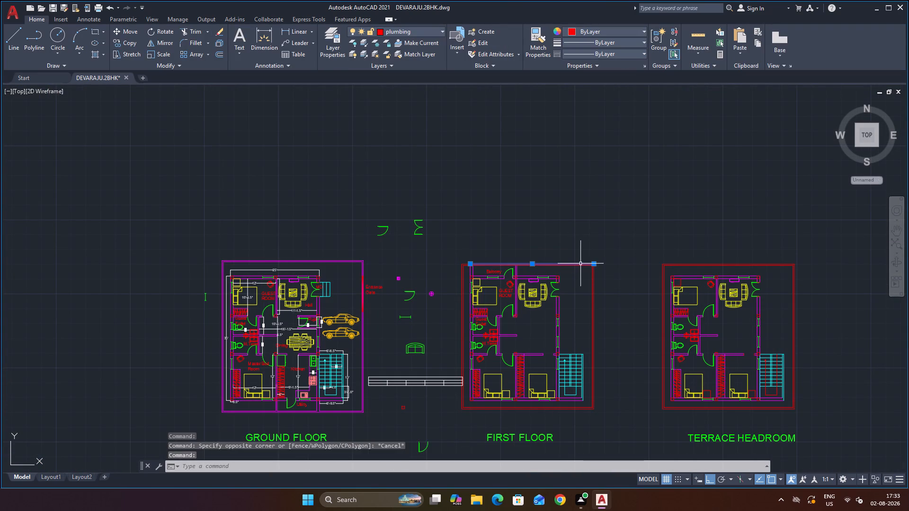
pyautogui.press('Escape')
pyautogui.click(622, 234)
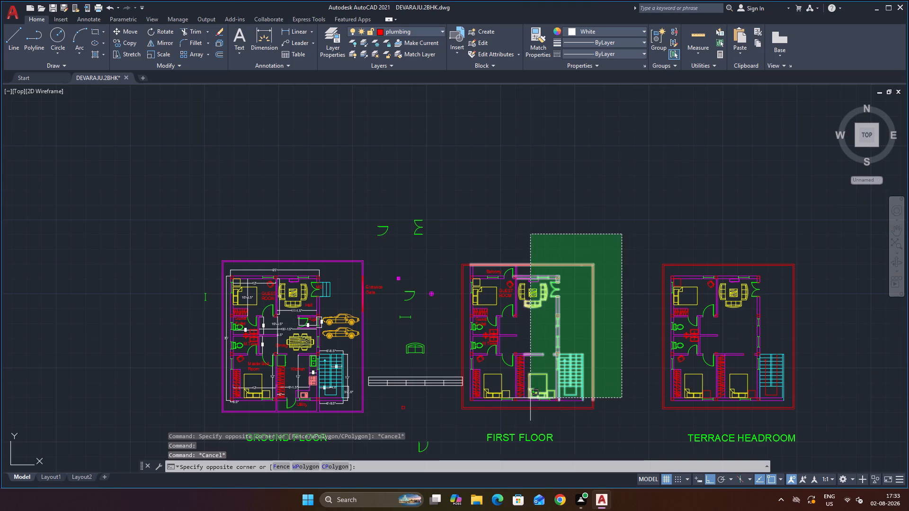
pyautogui.click(471, 422)
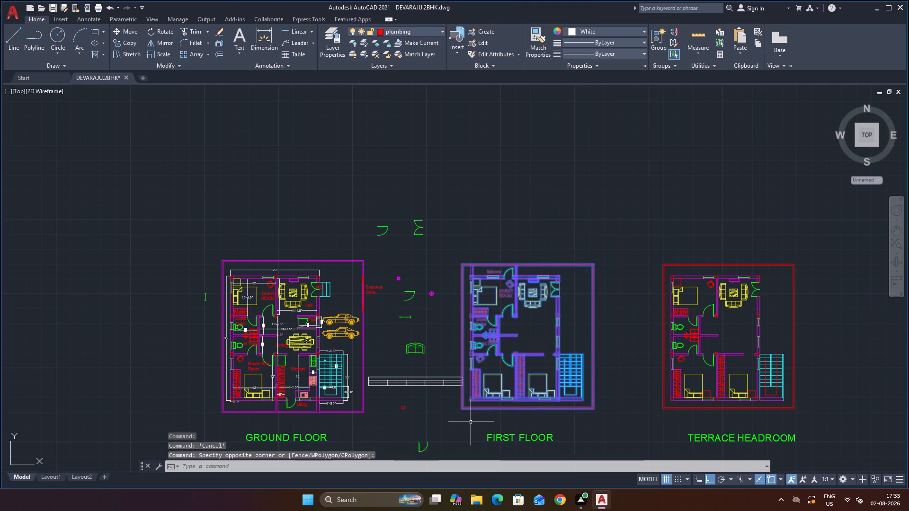
pyautogui.press('m')
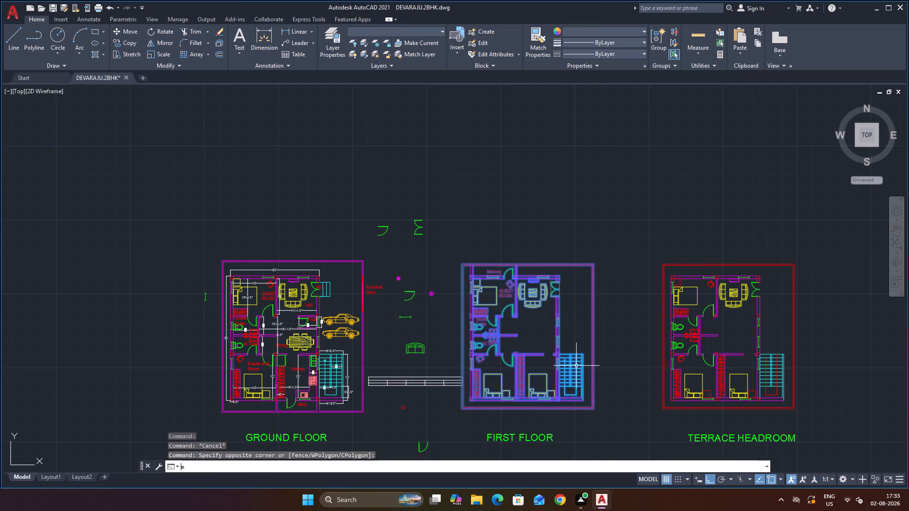
pyautogui.press('Return')
pyautogui.click(593, 412)
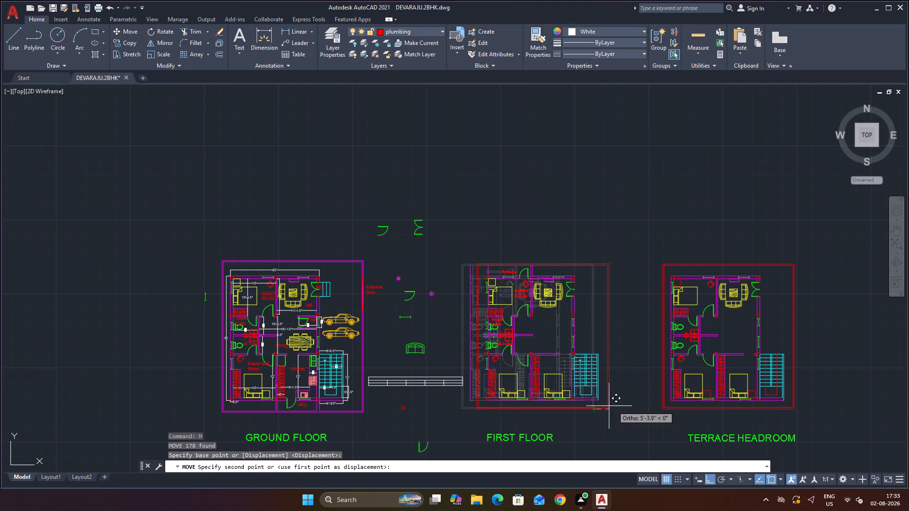
pyautogui.click(633, 405)
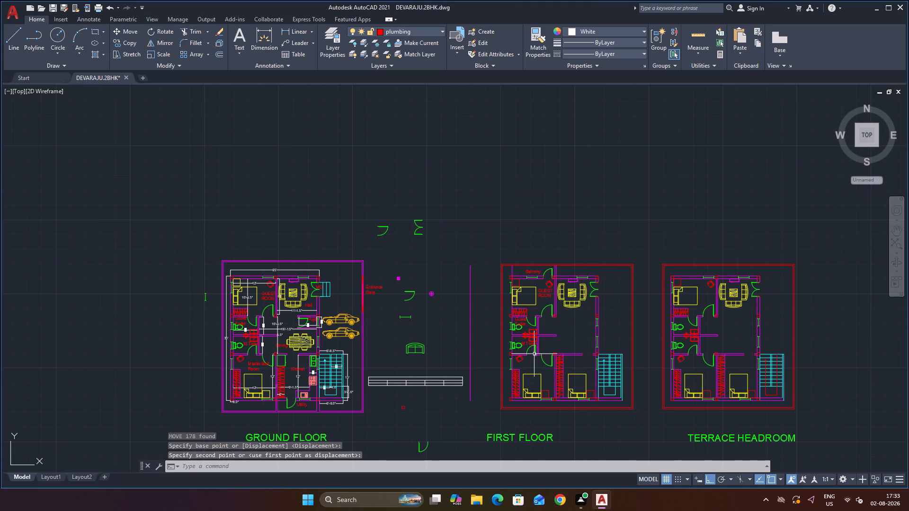
pyautogui.scroll(2, 534, 354)
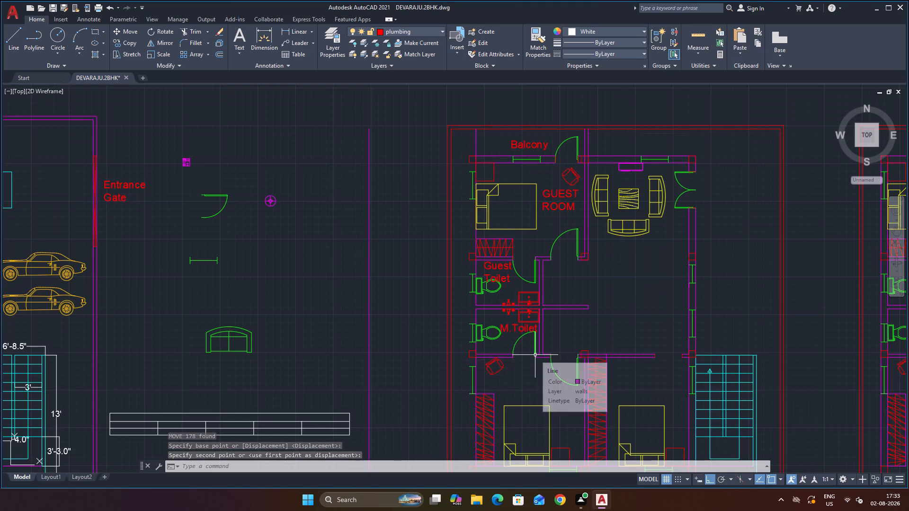
# Undo the last move of the first floor plan.
pyautogui.hotkey('ctrl', 'z')
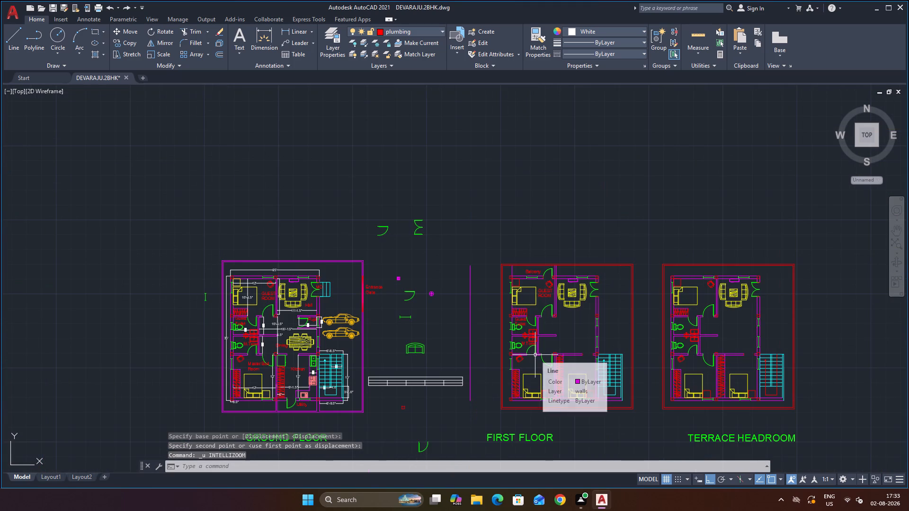
pyautogui.hotkey('ctrl', 'z')
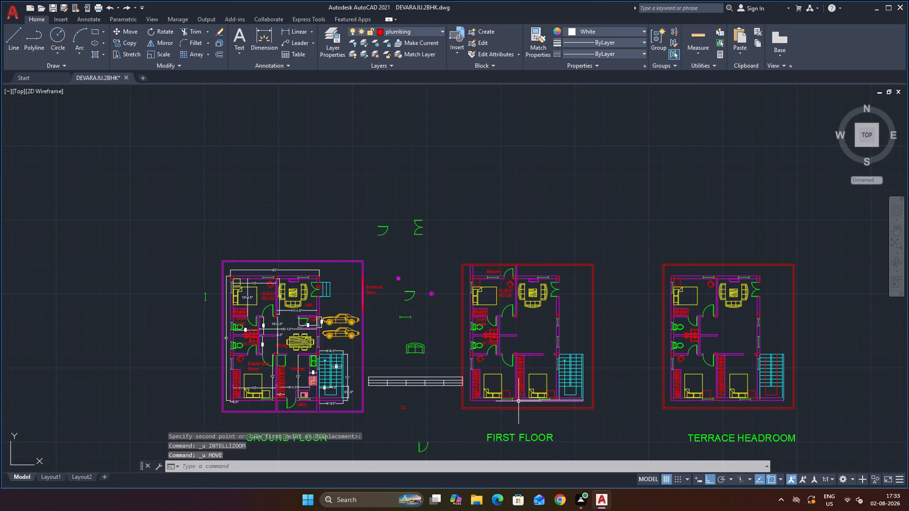
# Move the whole first floor plan horizontally partway toward the terrace headroom plan, clearing the end of the table.
pyautogui.click(603, 227)
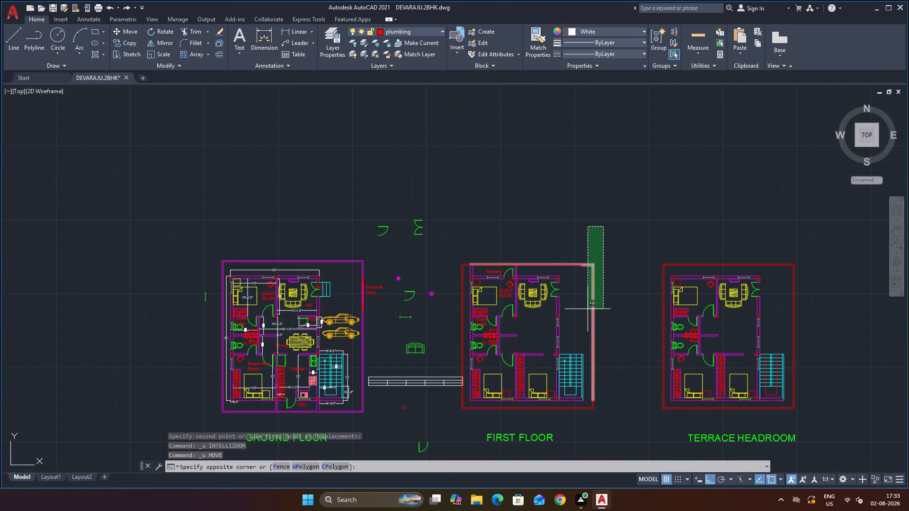
pyautogui.click(463, 415)
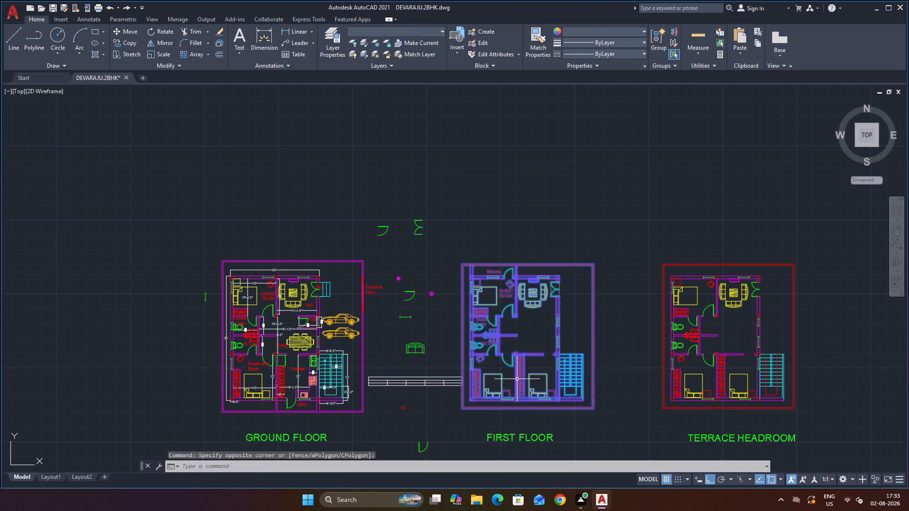
pyautogui.press('m')
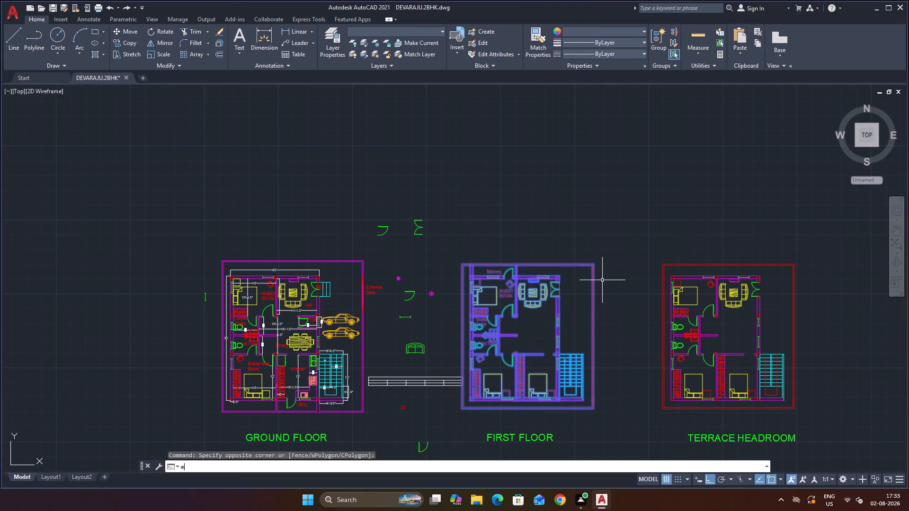
pyautogui.press('Return')
pyautogui.click(595, 264)
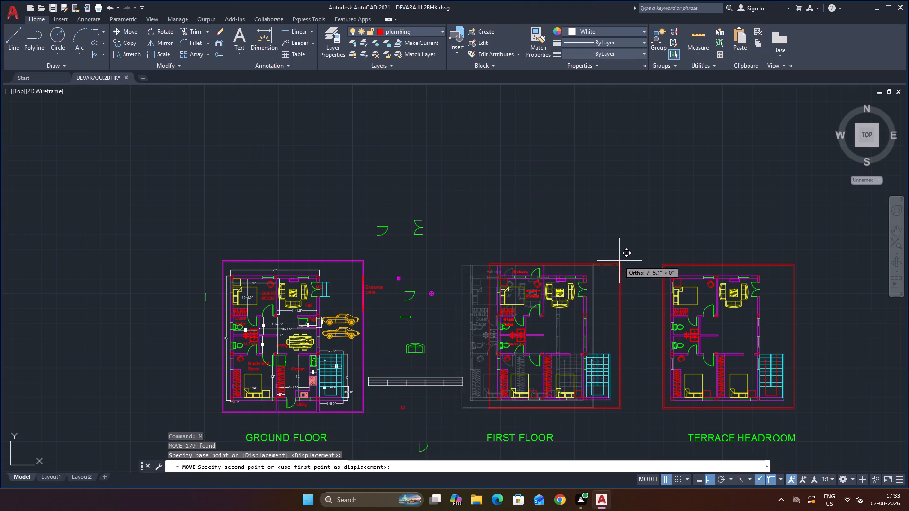
pyautogui.click(623, 260)
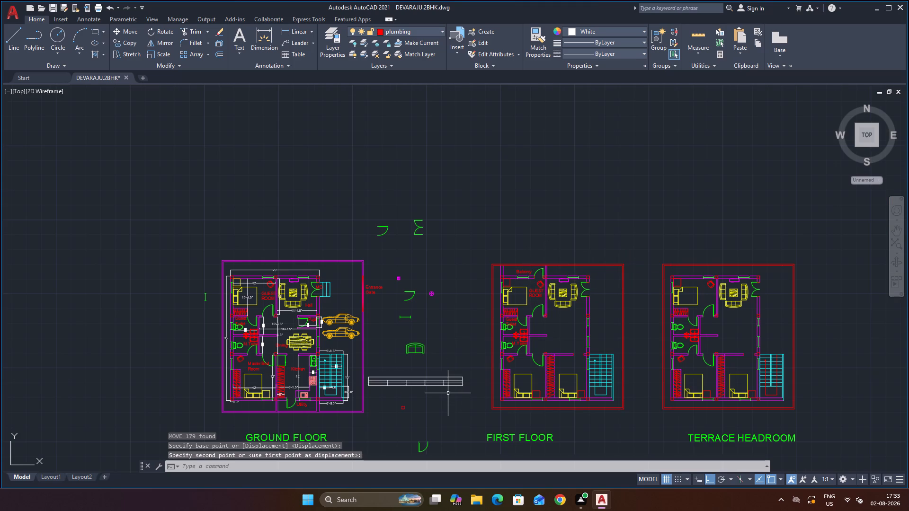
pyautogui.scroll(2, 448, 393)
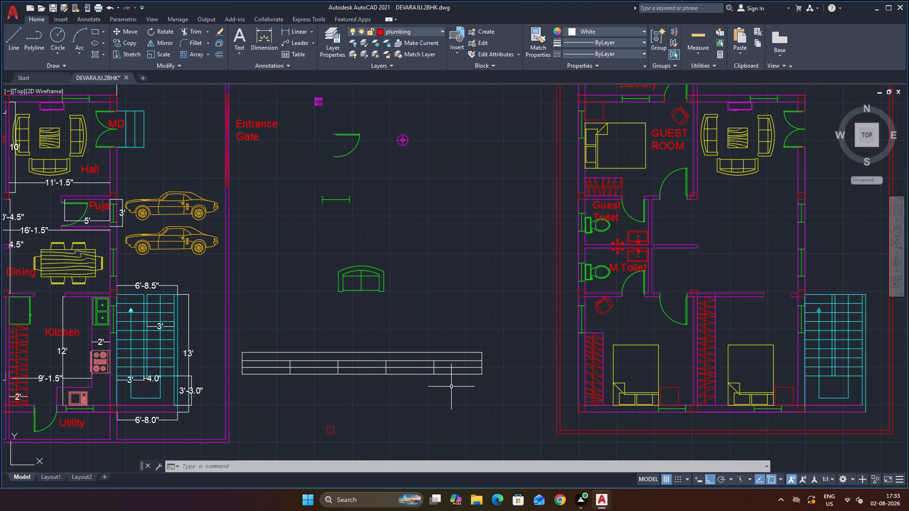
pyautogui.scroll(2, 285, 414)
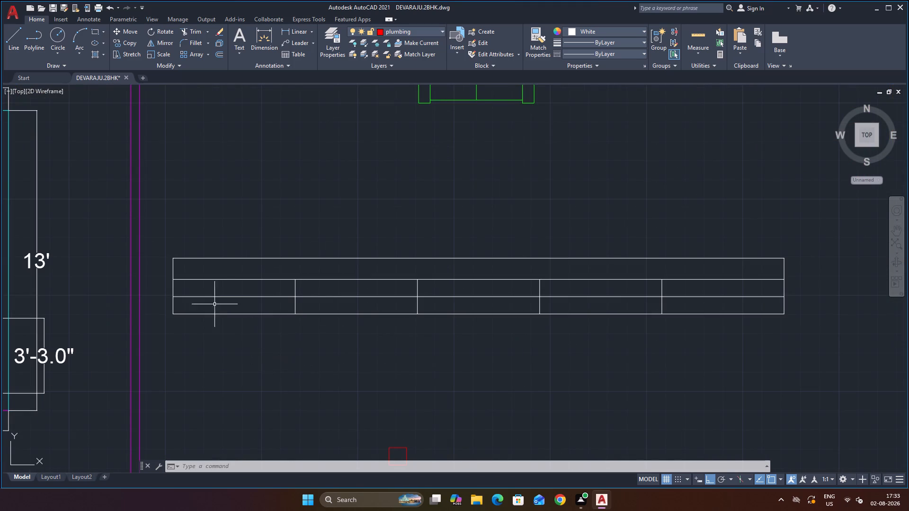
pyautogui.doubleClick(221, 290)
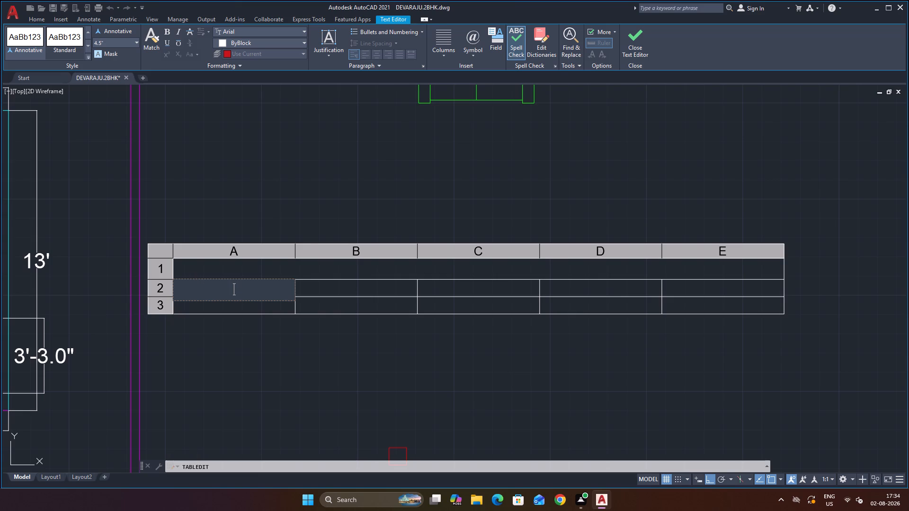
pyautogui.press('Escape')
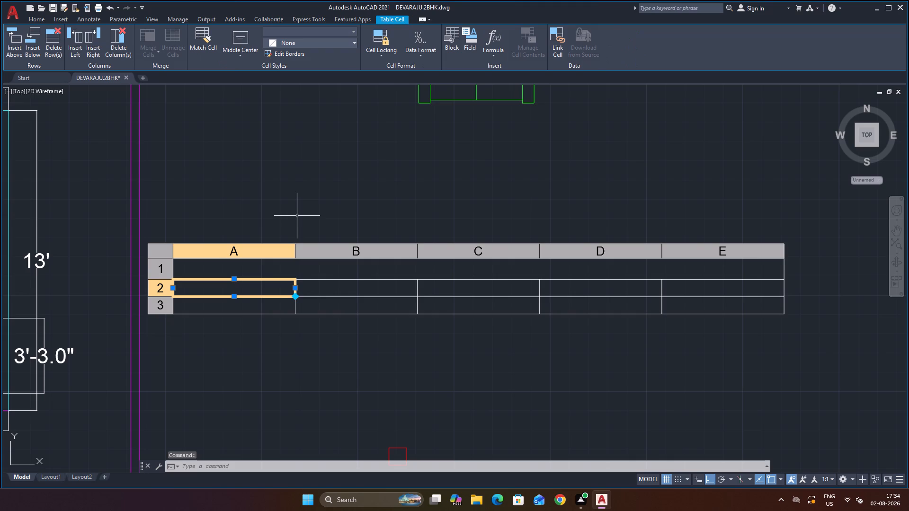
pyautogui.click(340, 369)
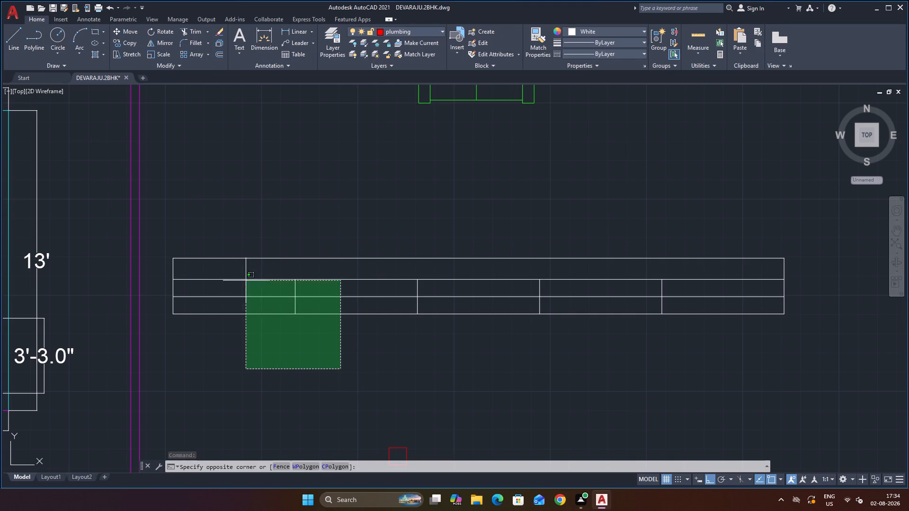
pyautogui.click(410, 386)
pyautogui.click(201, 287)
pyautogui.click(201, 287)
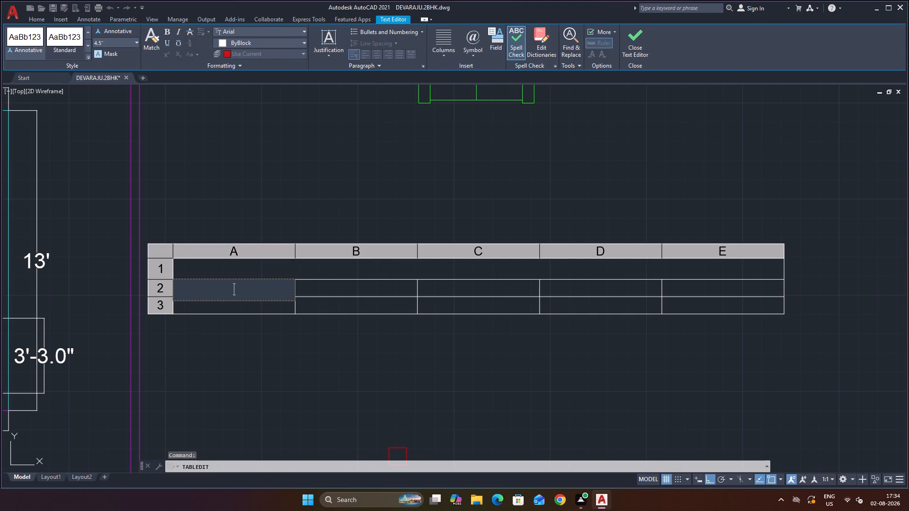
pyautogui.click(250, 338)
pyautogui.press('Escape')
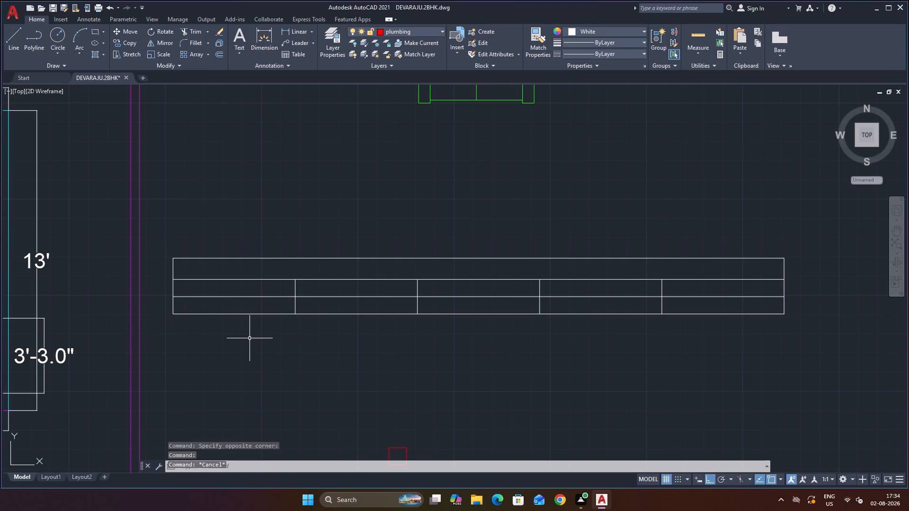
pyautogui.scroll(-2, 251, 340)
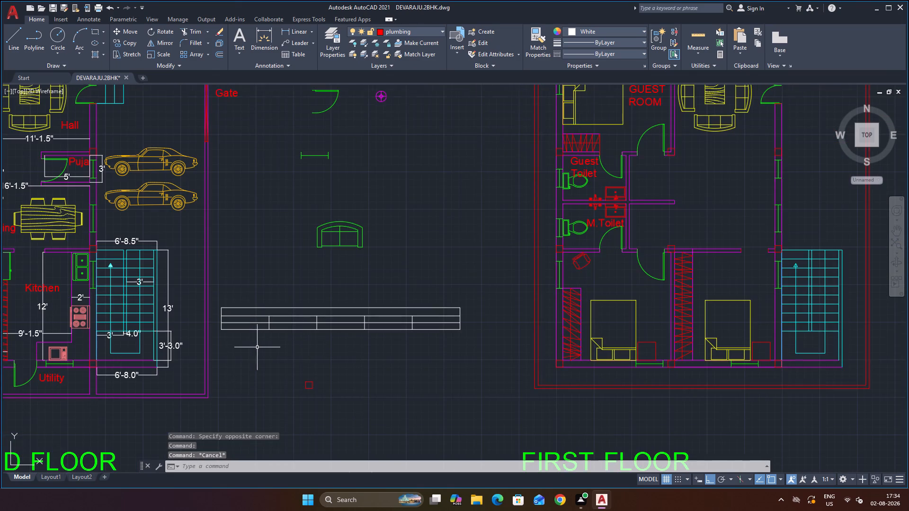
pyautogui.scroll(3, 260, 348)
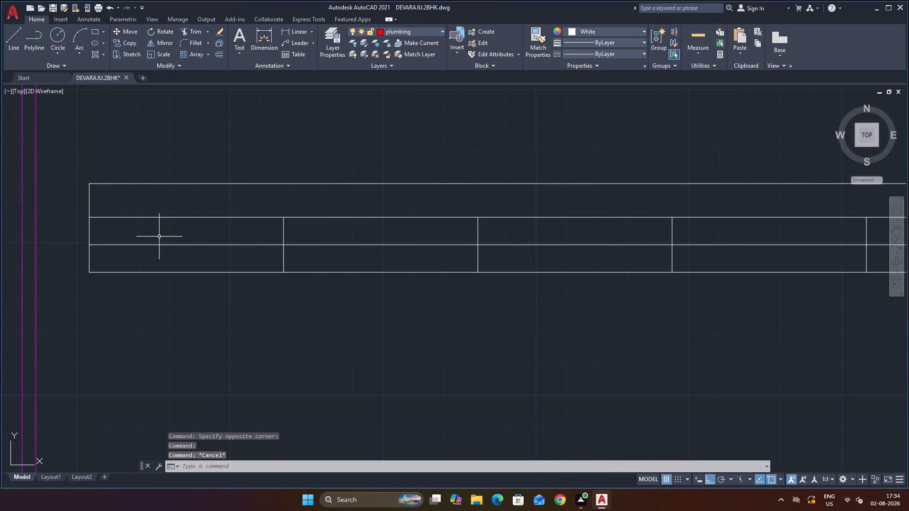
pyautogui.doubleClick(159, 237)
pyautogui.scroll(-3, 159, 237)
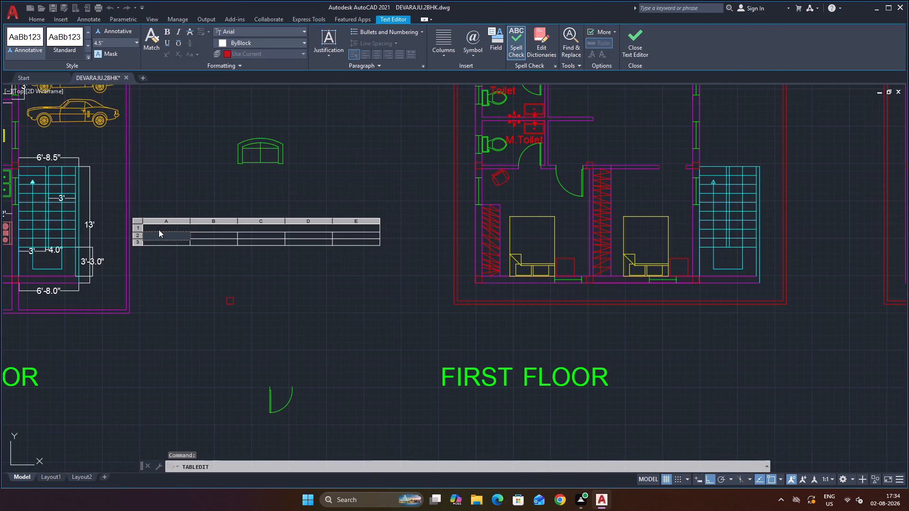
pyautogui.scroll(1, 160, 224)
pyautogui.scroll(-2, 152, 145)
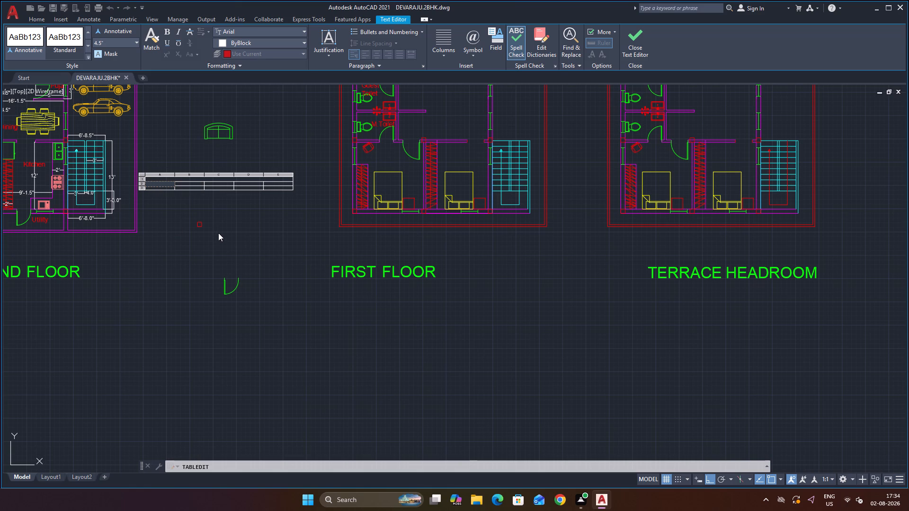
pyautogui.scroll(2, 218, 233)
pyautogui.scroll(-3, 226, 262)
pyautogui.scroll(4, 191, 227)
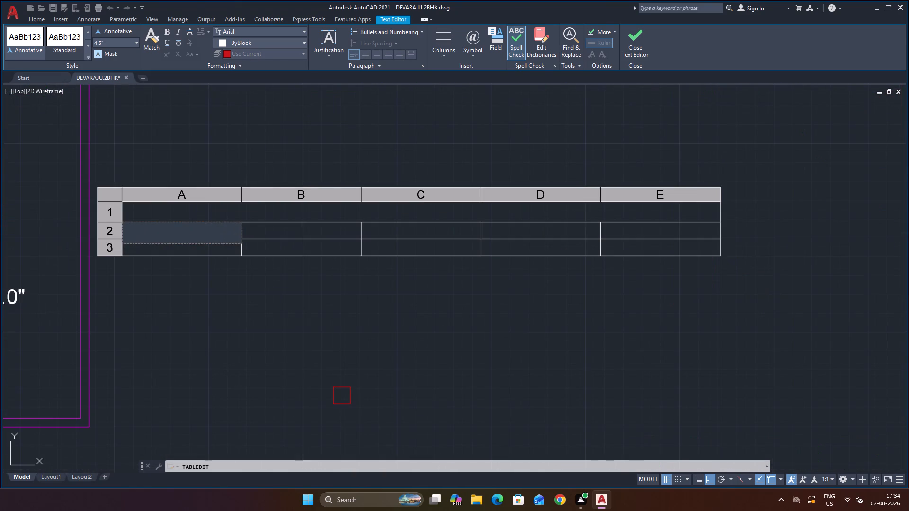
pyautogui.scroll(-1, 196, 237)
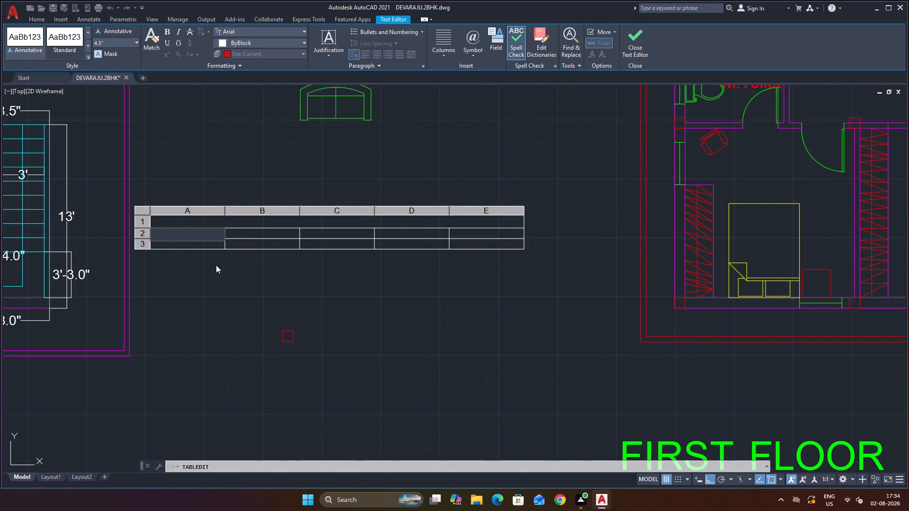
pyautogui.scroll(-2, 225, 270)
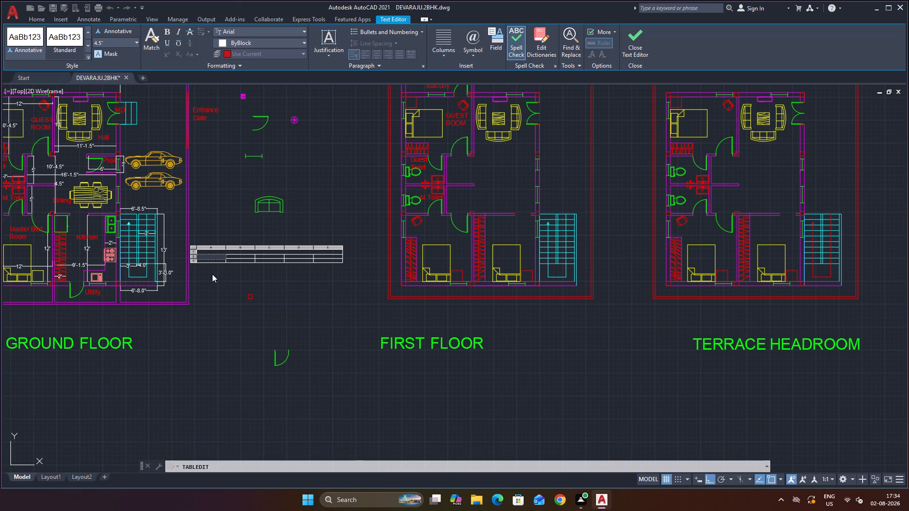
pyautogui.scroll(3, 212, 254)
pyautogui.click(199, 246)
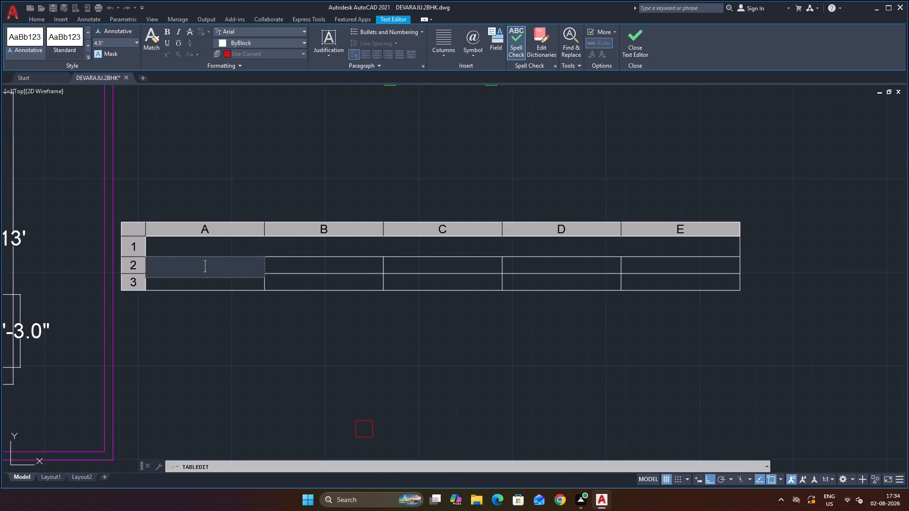
# Enter "DOORS AND WINDOWS SCHEDULES" in the table's title row.
pyautogui.click(244, 245)
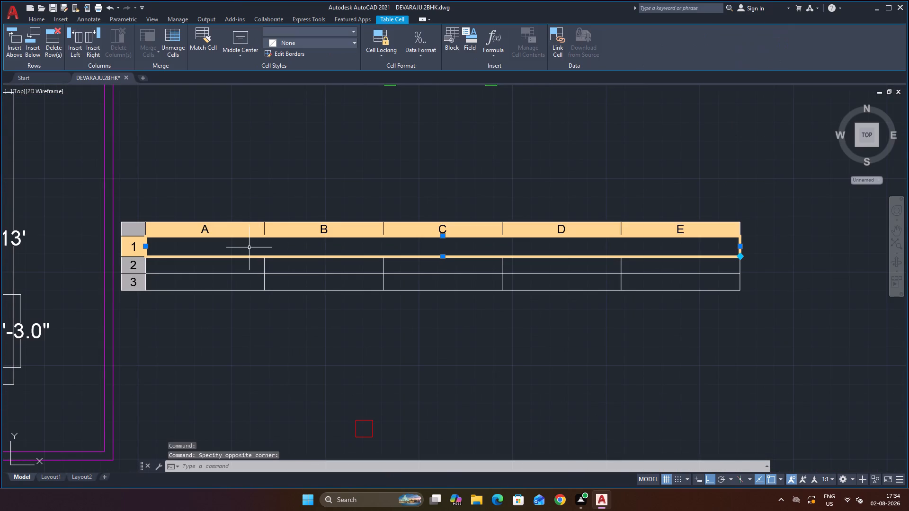
pyautogui.doubleClick(267, 247)
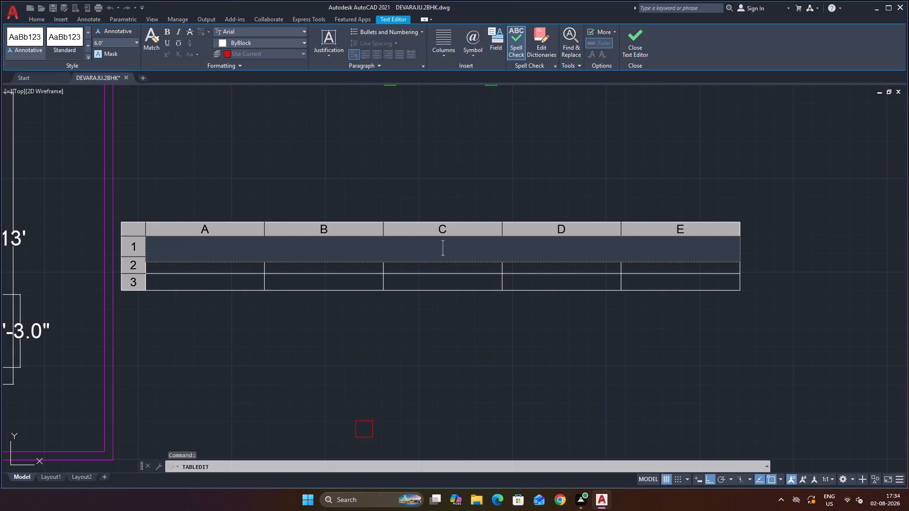
pyautogui.write('doo')
pyautogui.press('BackSpace')
pyautogui.press('BackSpace')
pyautogui.write('DOORS AND')
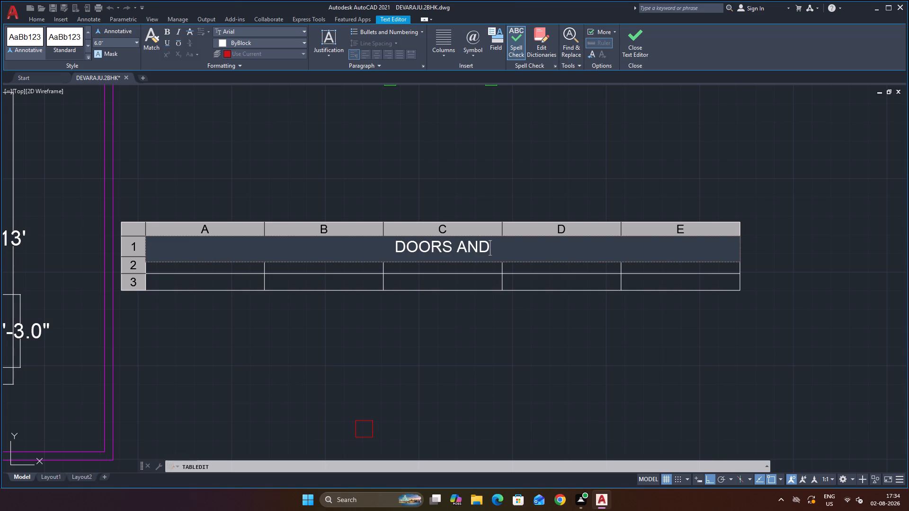
pyautogui.press('space')
pyautogui.write('WIND')
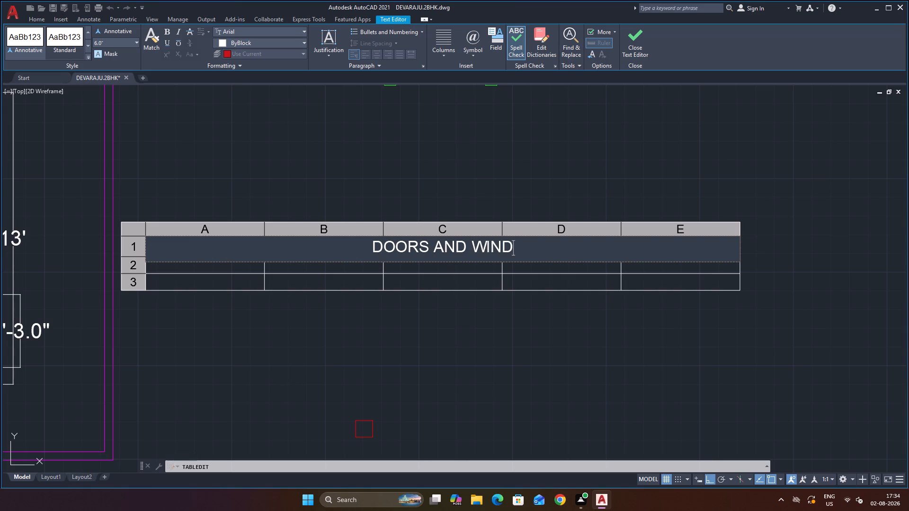
pyautogui.write('OWS SC')
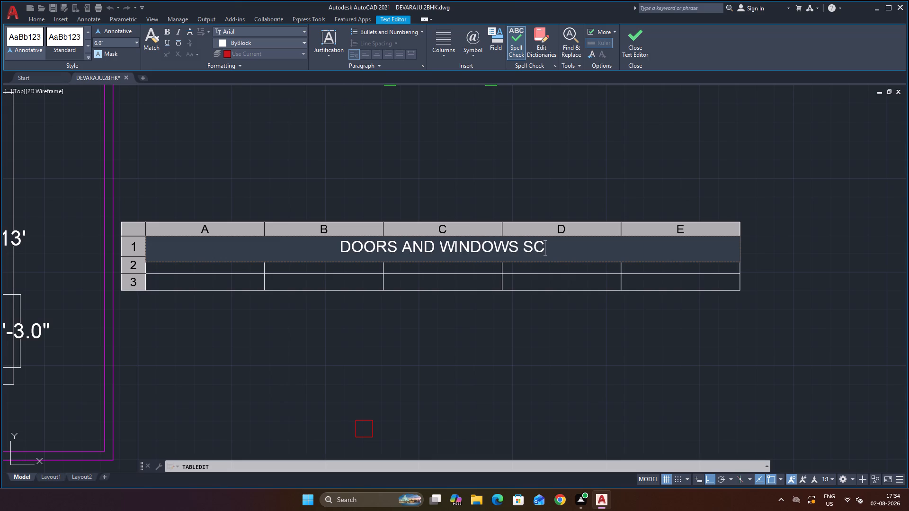
pyautogui.write('HEDULES')
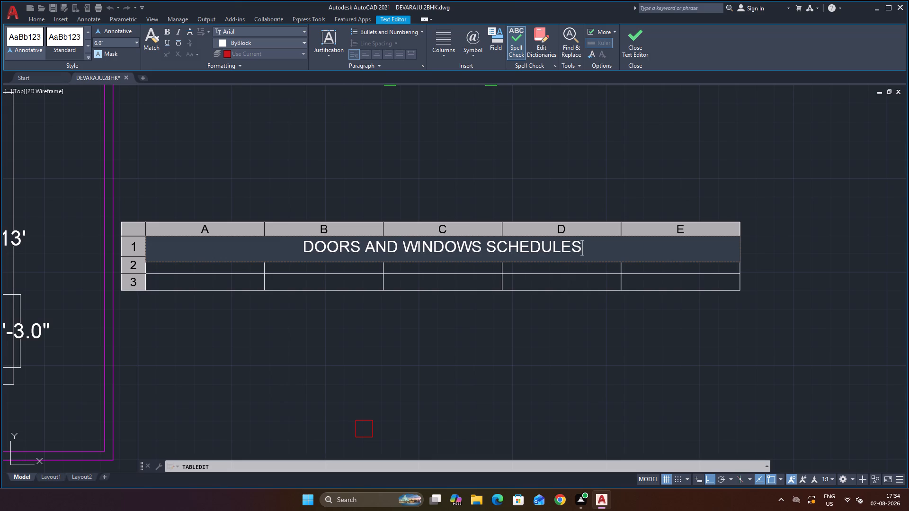
pyautogui.press('space')
pyautogui.write('AD')
pyautogui.press('BackSpace')
pyautogui.press('BackSpace')
pyautogui.write('AND')
pyautogui.press('BackSpace')
pyautogui.press('BackSpace')
pyautogui.press('BackSpace')
# Remove the word "AND" between "DOORS" and "WINDOWS" in the table title.
pyautogui.press('Left')
pyautogui.press('Left')
pyautogui.press('Left')
pyautogui.press('Left')
pyautogui.press('Left')
pyautogui.press('Left')
pyautogui.press('Left')
pyautogui.press('Left')
pyautogui.press('Left')
pyautogui.press('Left')
pyautogui.press('Left')
pyautogui.press('Left')
pyautogui.press('Left')
pyautogui.press('Left')
pyautogui.press('Left')
pyautogui.press('Left')
pyautogui.press('Left')
pyautogui.press('Left')
pyautogui.press('Left')
pyautogui.press('Left')
pyautogui.press('Right')
pyautogui.press('Right')
pyautogui.press('Right')
pyautogui.press('Right')
pyautogui.press('BackSpace')
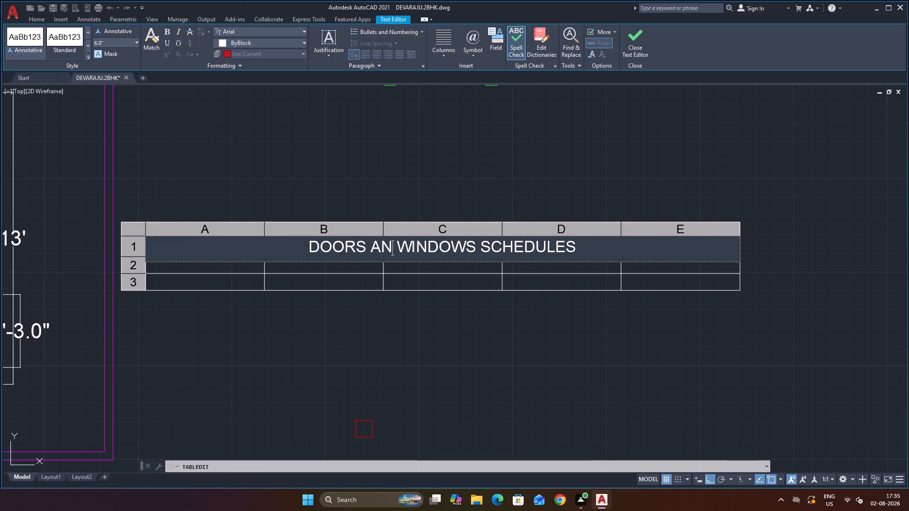
pyautogui.press('BackSpace')
pyautogui.press('BackSpace')
pyautogui.press('BackSpace')
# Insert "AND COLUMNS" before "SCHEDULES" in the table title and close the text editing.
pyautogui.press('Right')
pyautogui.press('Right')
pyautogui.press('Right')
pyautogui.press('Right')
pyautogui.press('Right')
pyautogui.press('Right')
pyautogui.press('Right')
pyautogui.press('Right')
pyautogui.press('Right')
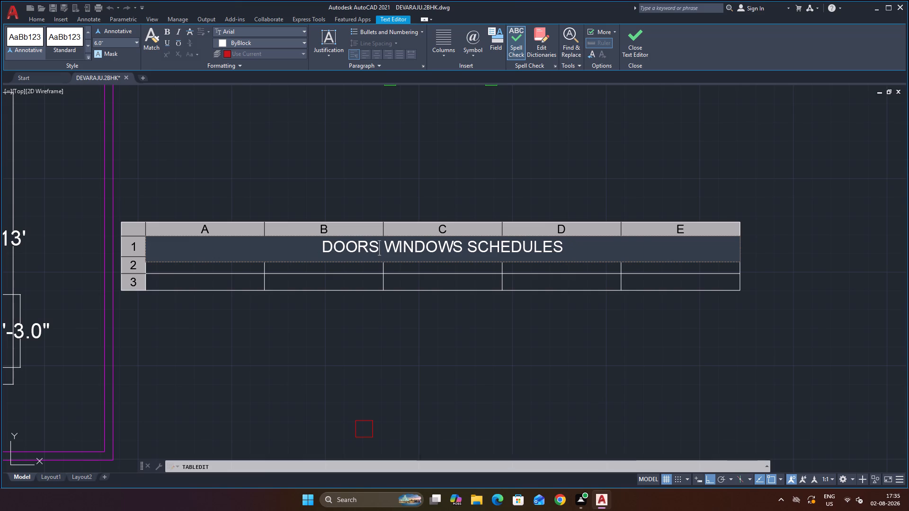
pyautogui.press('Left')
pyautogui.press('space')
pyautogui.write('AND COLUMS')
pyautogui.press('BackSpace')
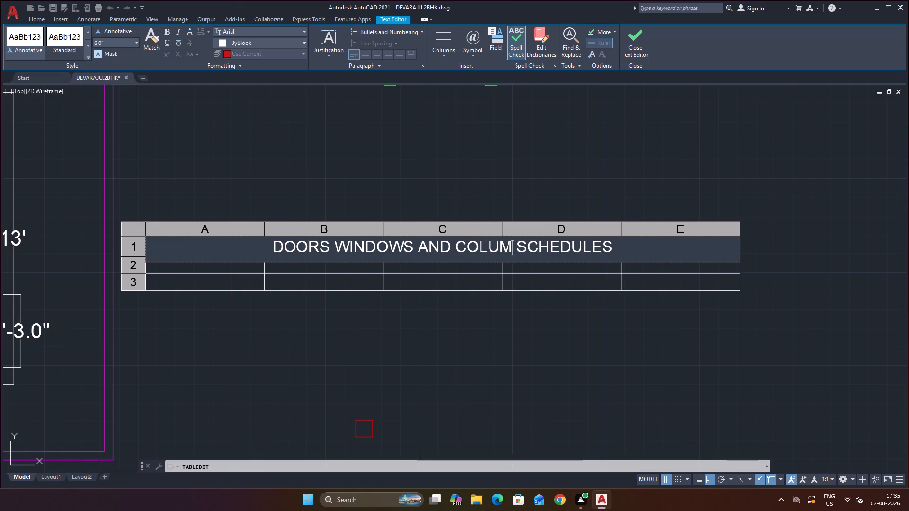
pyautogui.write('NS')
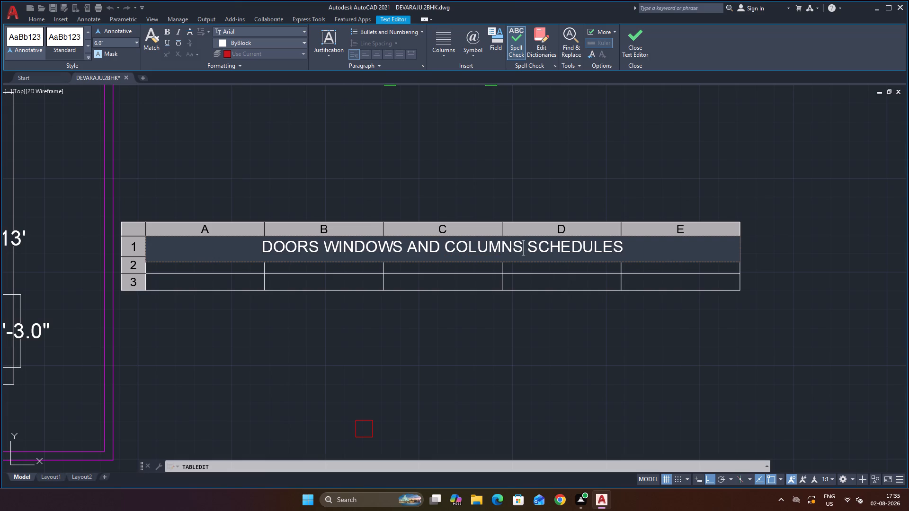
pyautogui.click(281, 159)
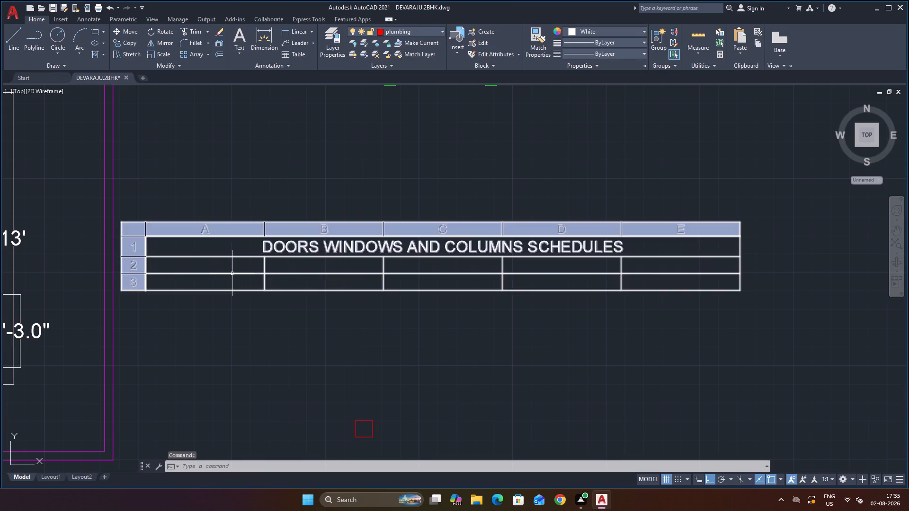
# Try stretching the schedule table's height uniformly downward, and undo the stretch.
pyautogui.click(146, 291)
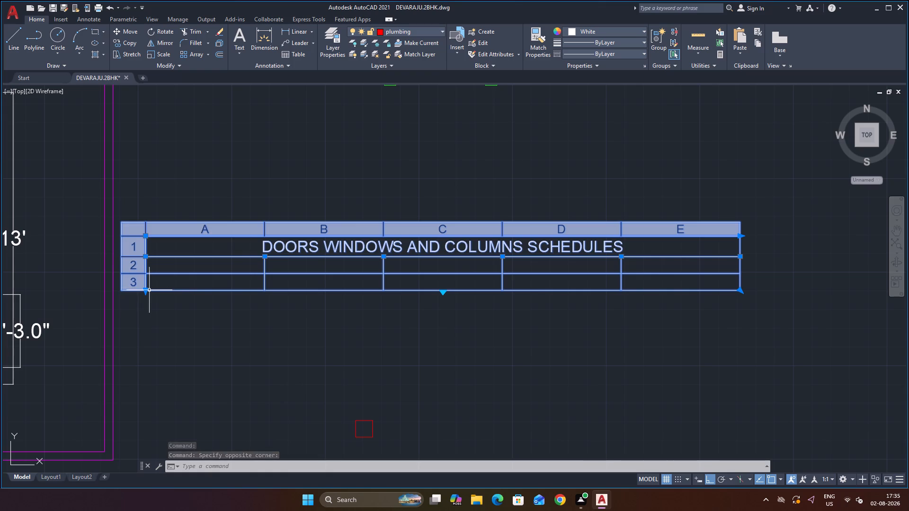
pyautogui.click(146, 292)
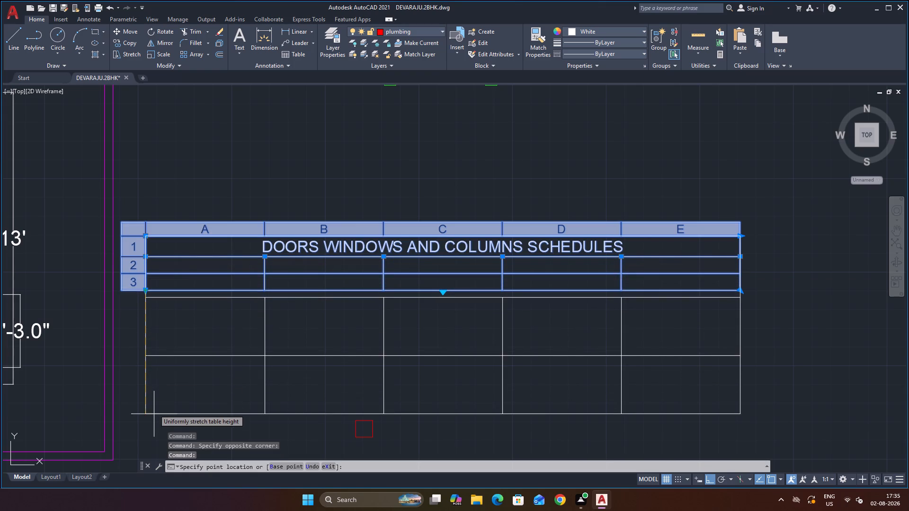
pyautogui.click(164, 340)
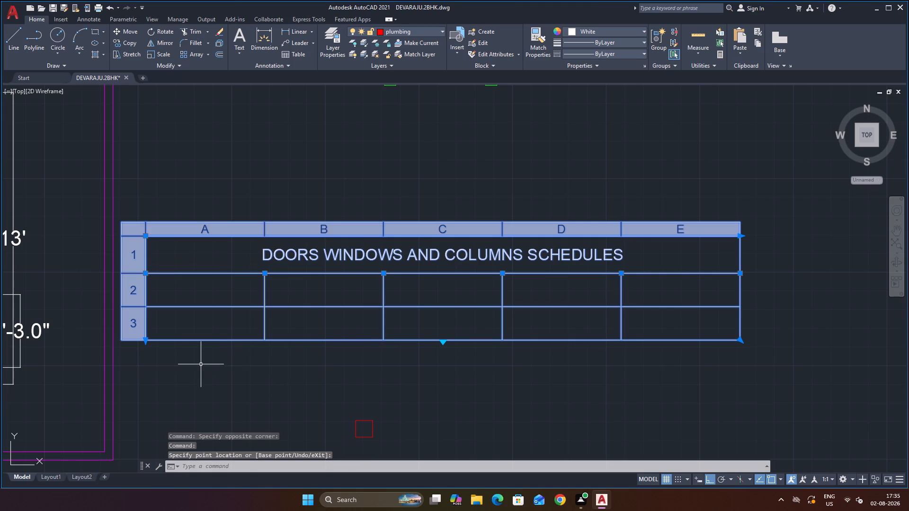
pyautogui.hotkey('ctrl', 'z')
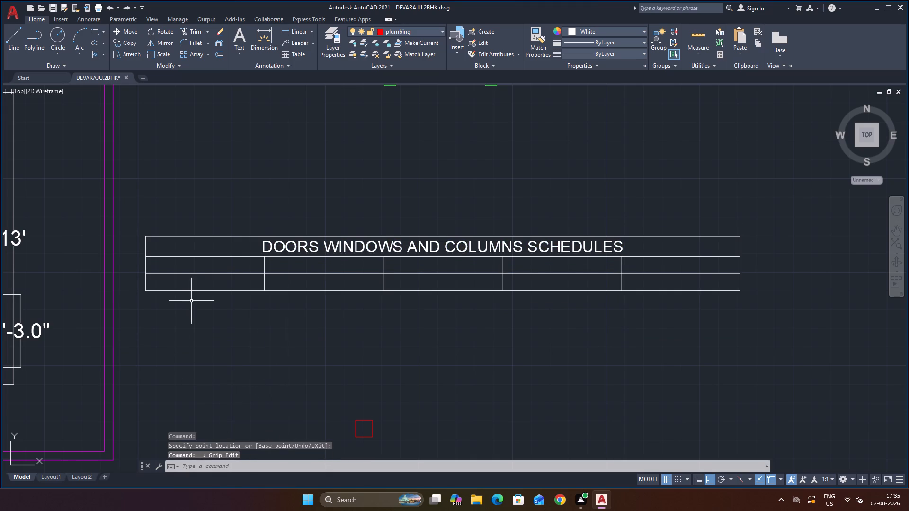
# Insert a table with 5 columns and 5 data rows just below the existing schedule table, aligned with its left edge.
pyautogui.scroll(1, 212, 324)
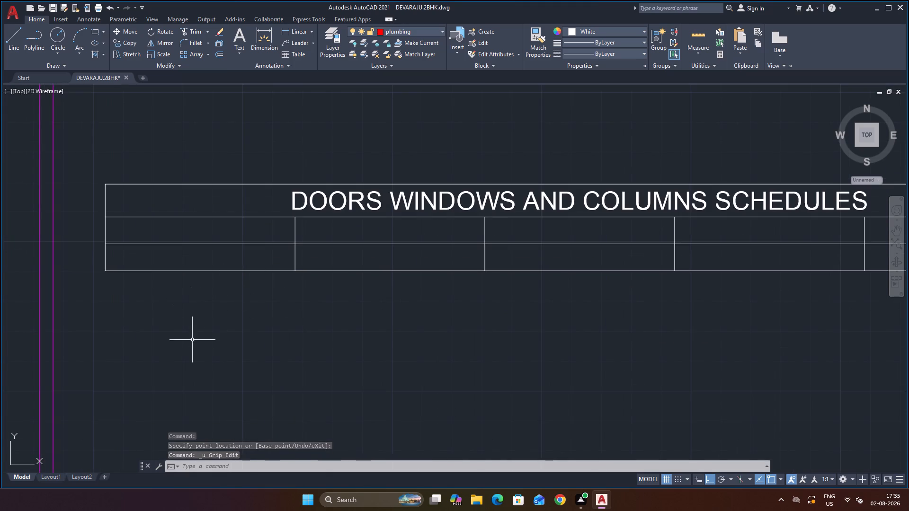
pyautogui.scroll(-1, 236, 326)
pyautogui.write('TA')
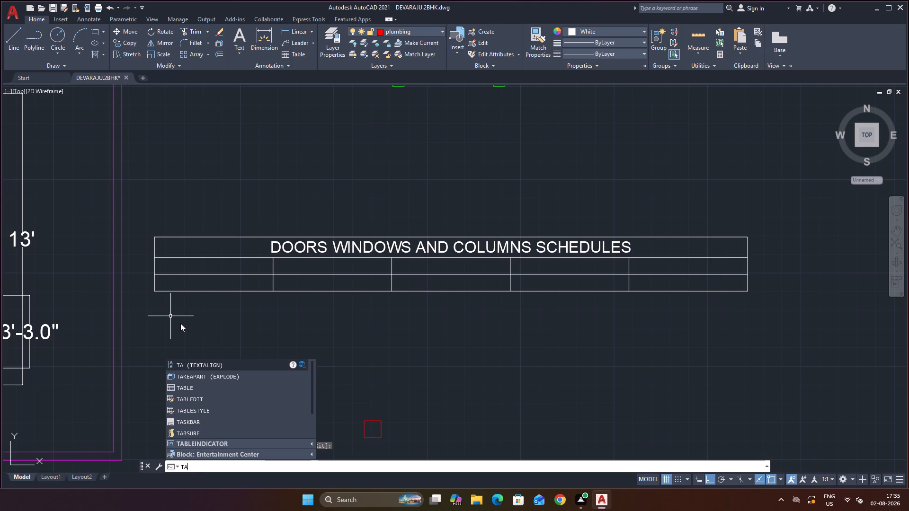
pyautogui.press('b')
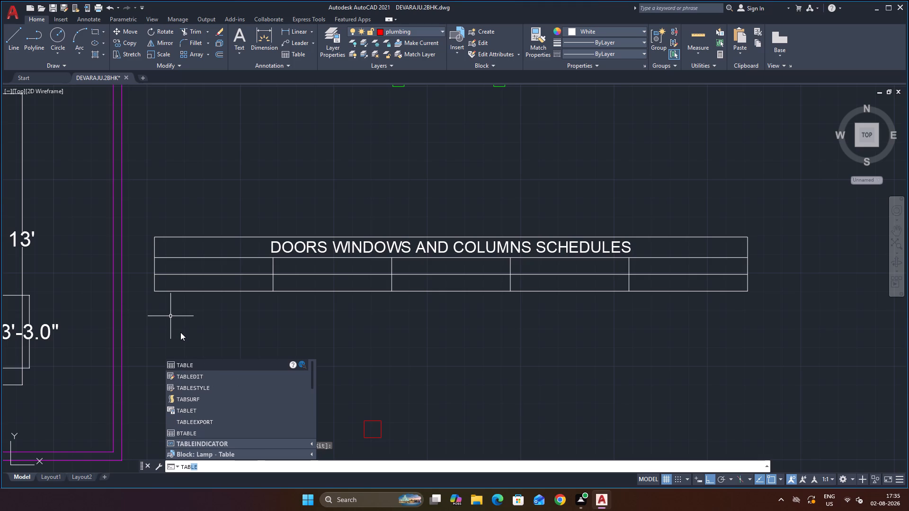
pyautogui.click(197, 366)
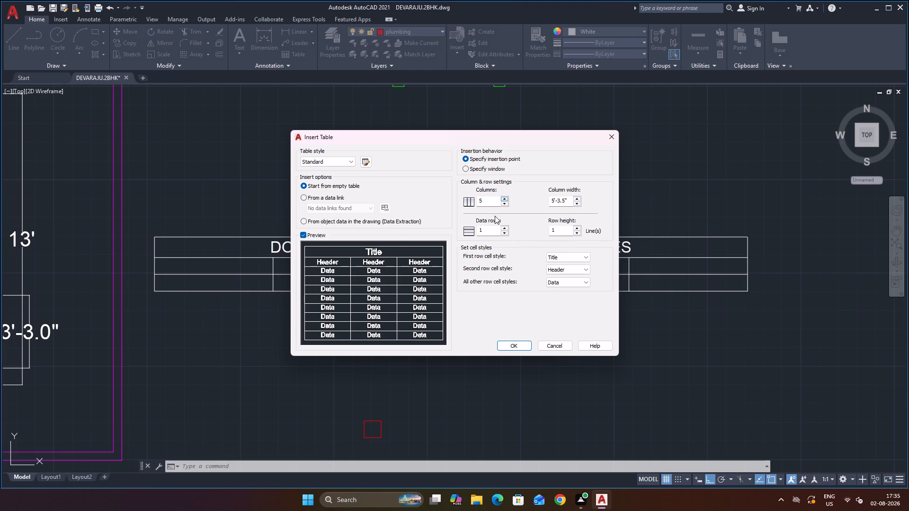
pyautogui.click(325, 258)
pyautogui.click(340, 268)
pyautogui.click(506, 232)
pyautogui.click(502, 229)
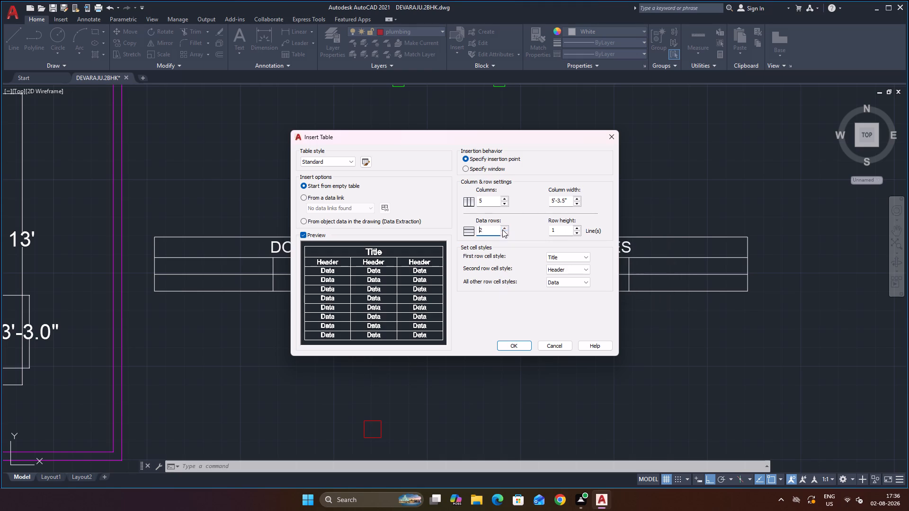
pyautogui.click(505, 228)
pyautogui.click(505, 228)
pyautogui.click(505, 228)
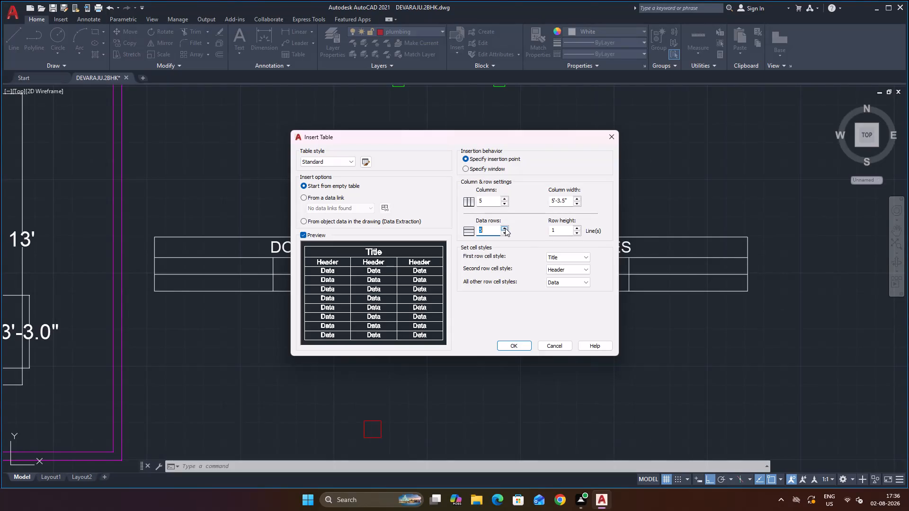
pyautogui.click(522, 345)
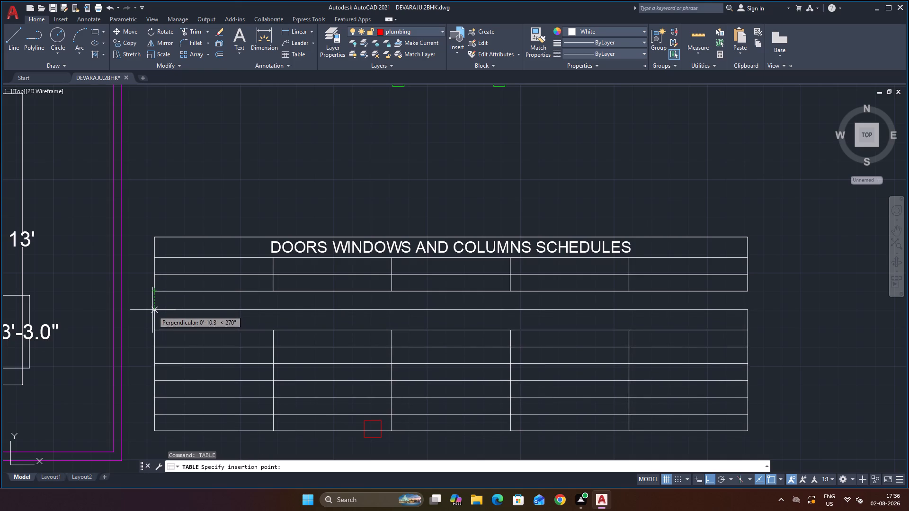
pyautogui.click(152, 309)
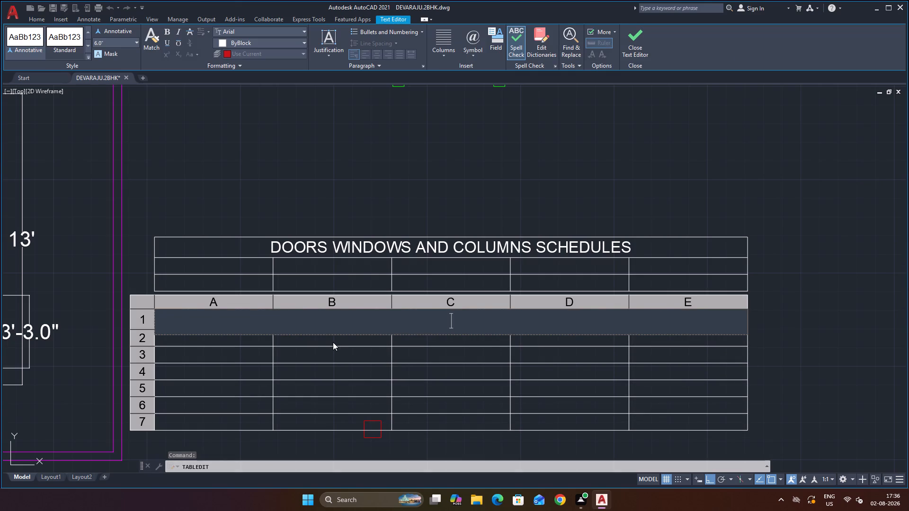
# Enter "DOORS, WINDOWS AND COLUMNS SCHEDULES" in the new table's title row.
pyautogui.write('DOORS')
pyautogui.press('space')
pyautogui.press('BackSpace')
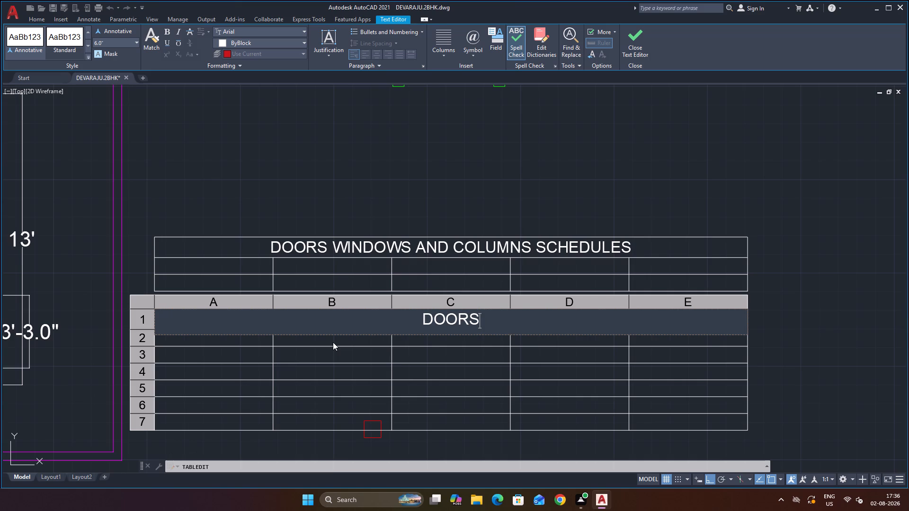
pyautogui.press(',')
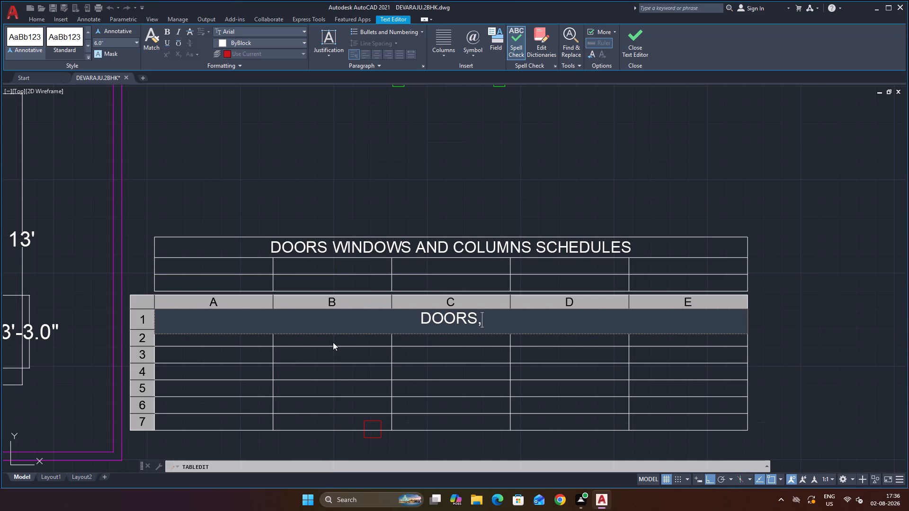
pyautogui.press('space')
pyautogui.write('WIND')
pyautogui.write('OWS AD')
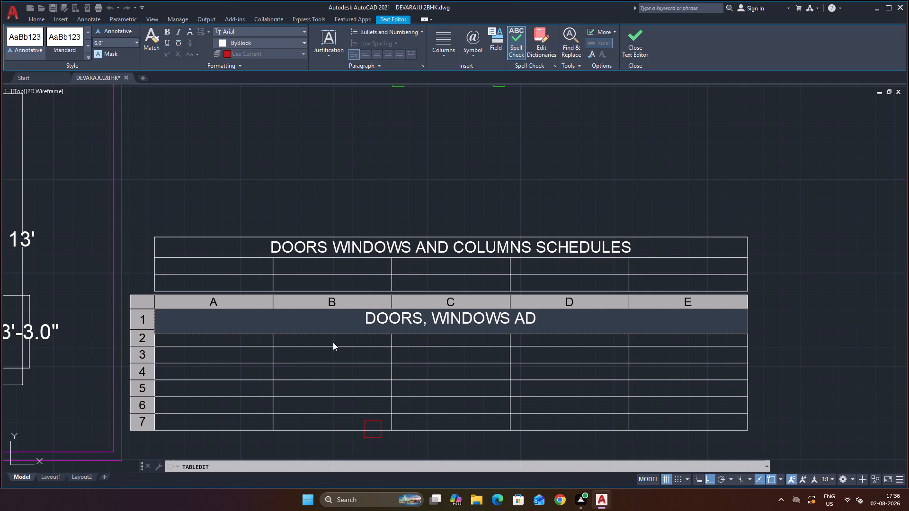
pyautogui.press('BackSpace')
pyautogui.write('ND')
pyautogui.press('space')
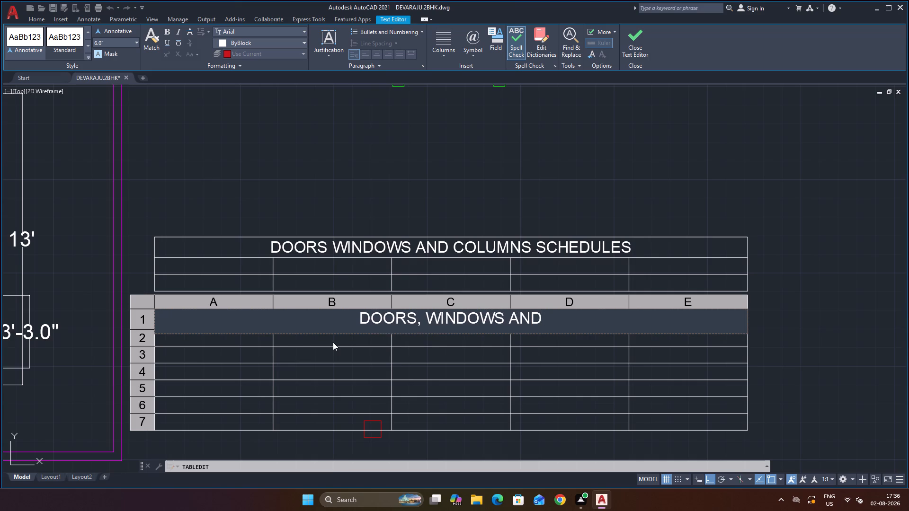
pyautogui.write('COLUMS')
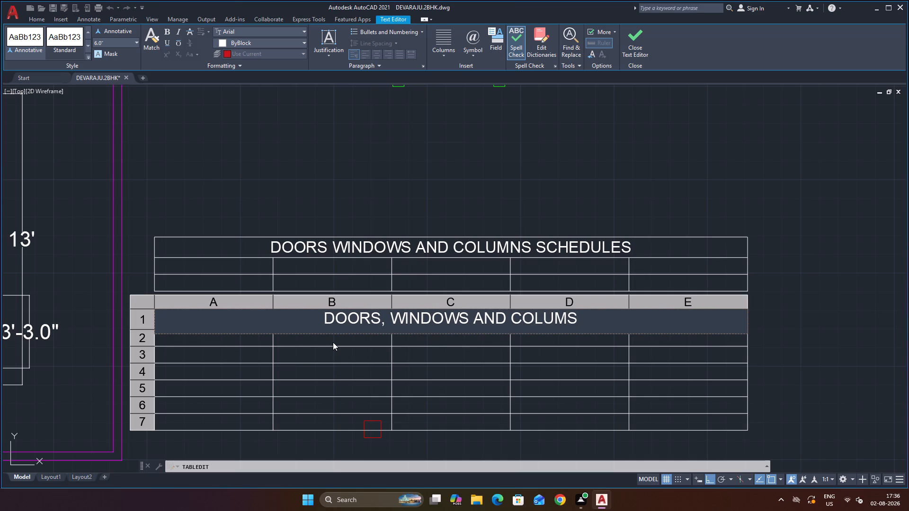
pyautogui.press('BackSpace')
pyautogui.press('BackSpace')
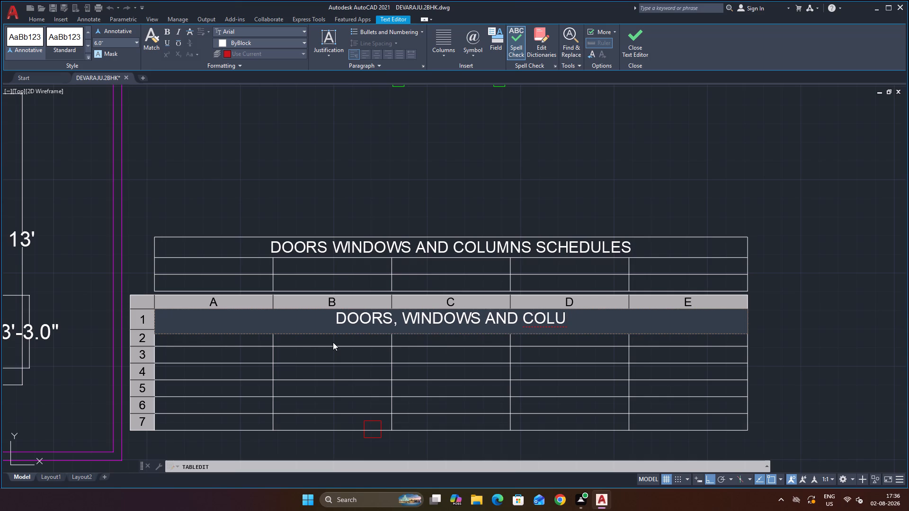
pyautogui.write('MNS SCHEDULES')
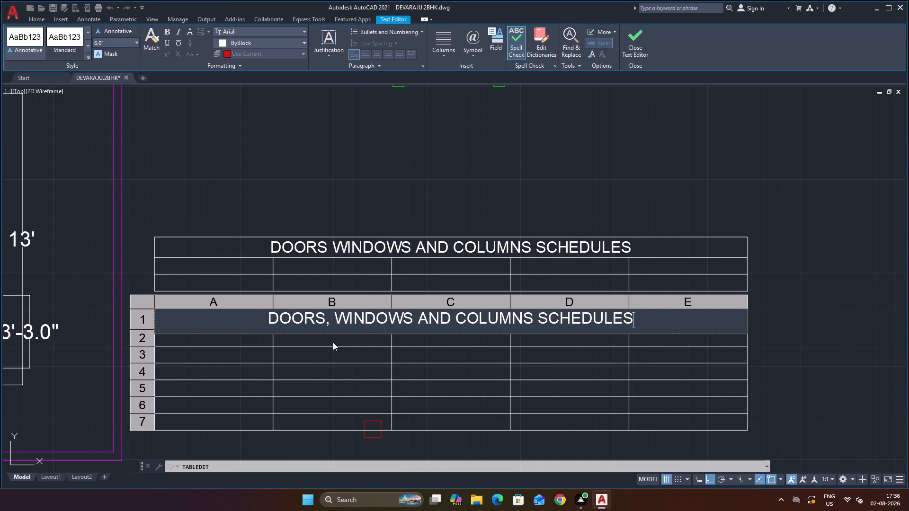
pyautogui.click(662, 185)
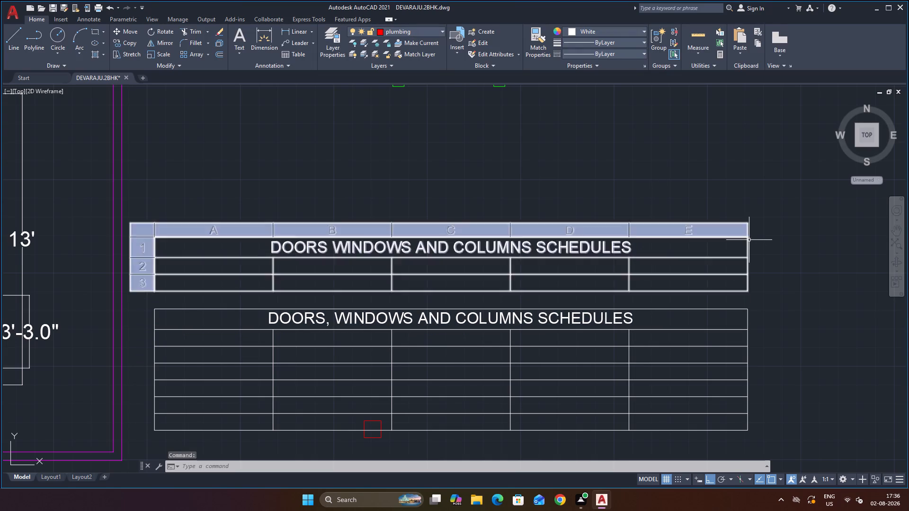
# Erase the old three-row schedule table above the new one.
pyautogui.click(749, 239)
pyautogui.click(748, 238)
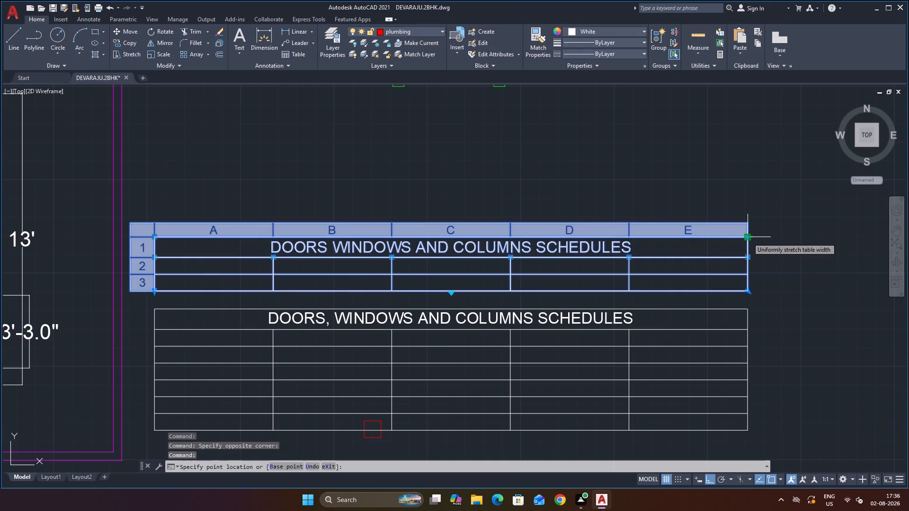
pyautogui.press('Delete')
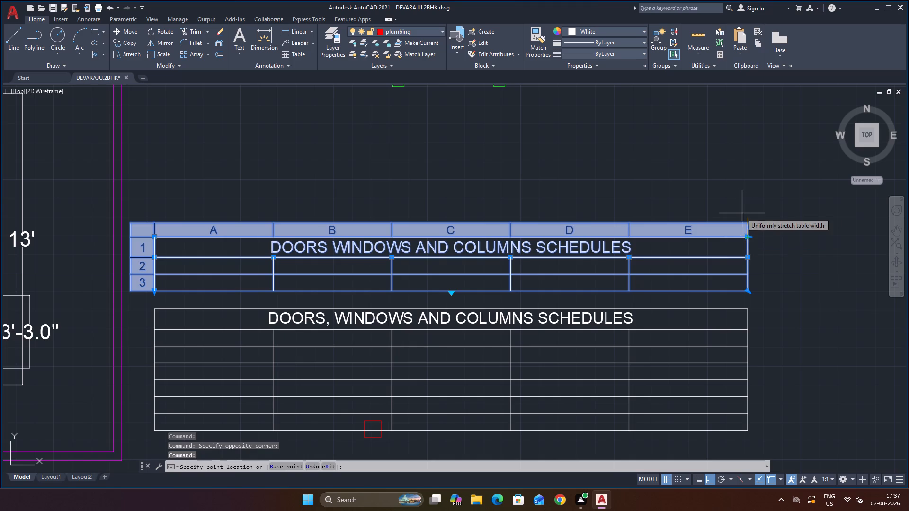
pyautogui.rightClick(726, 235)
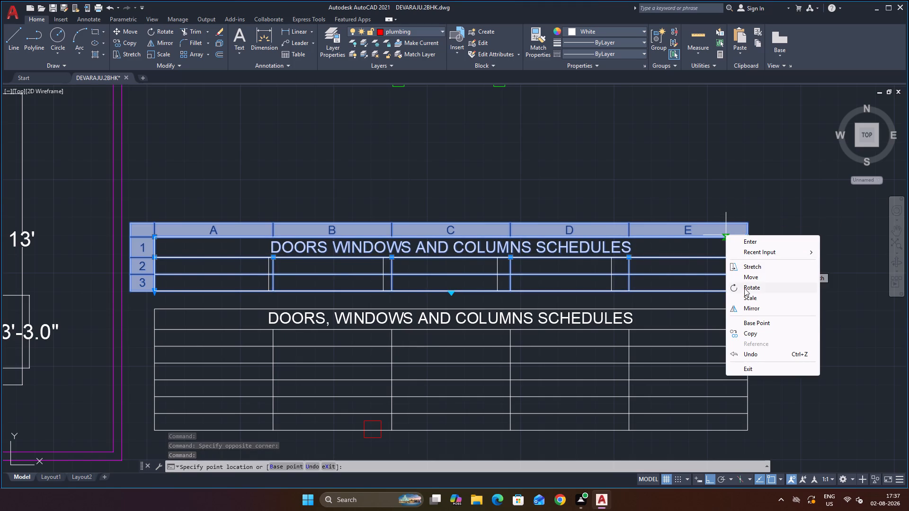
pyautogui.press('Escape')
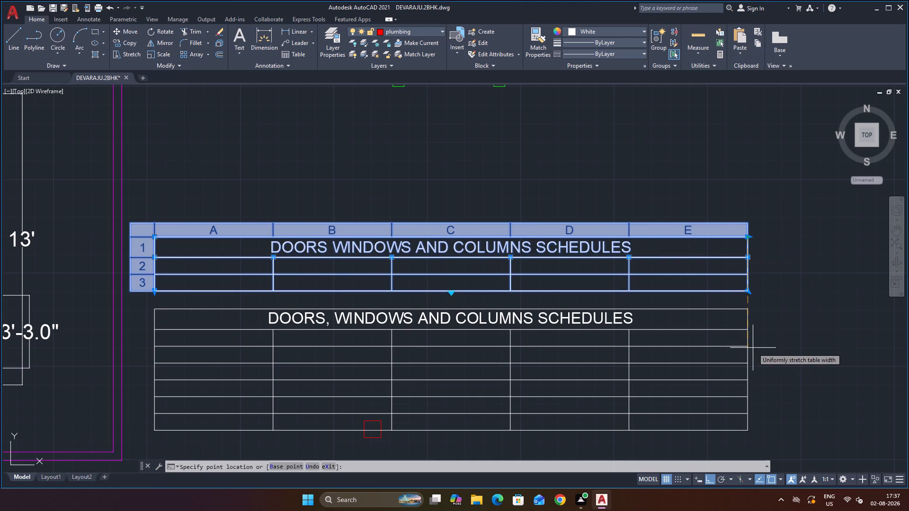
pyautogui.press('Escape')
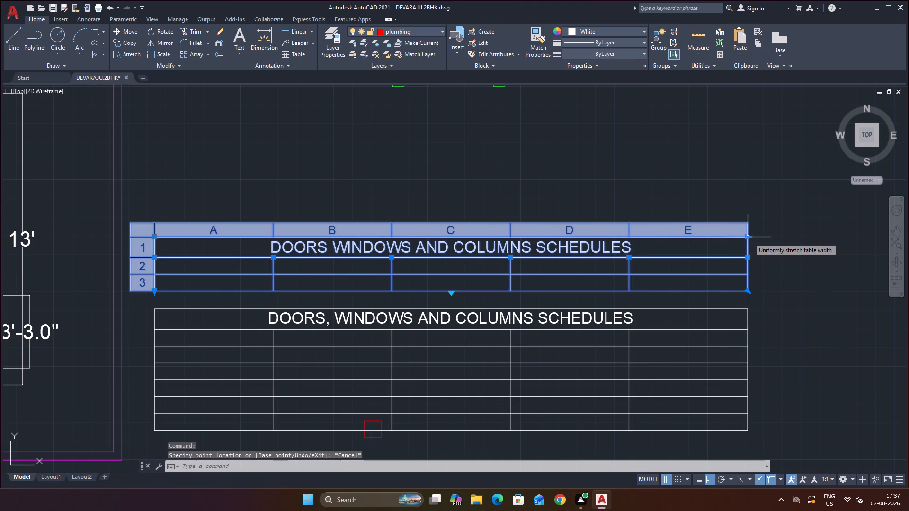
pyautogui.press('Escape')
pyautogui.click(747, 237)
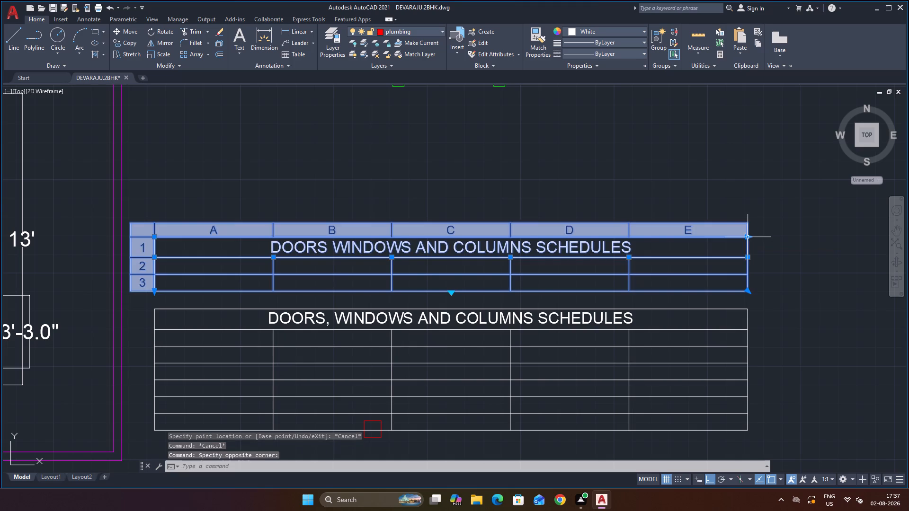
pyautogui.rightClick(747, 237)
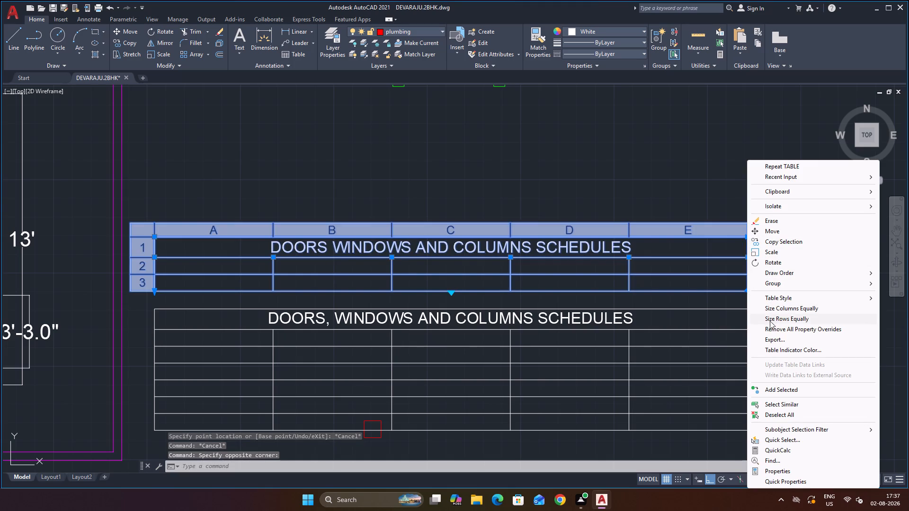
pyautogui.click(787, 225)
pyautogui.scroll(-2, 723, 257)
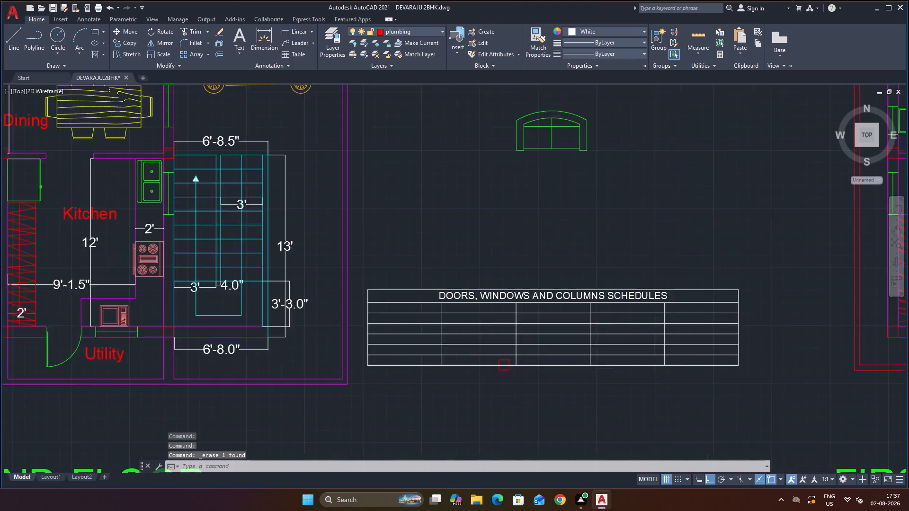
pyautogui.scroll(3, 637, 310)
pyautogui.scroll(-2, 569, 298)
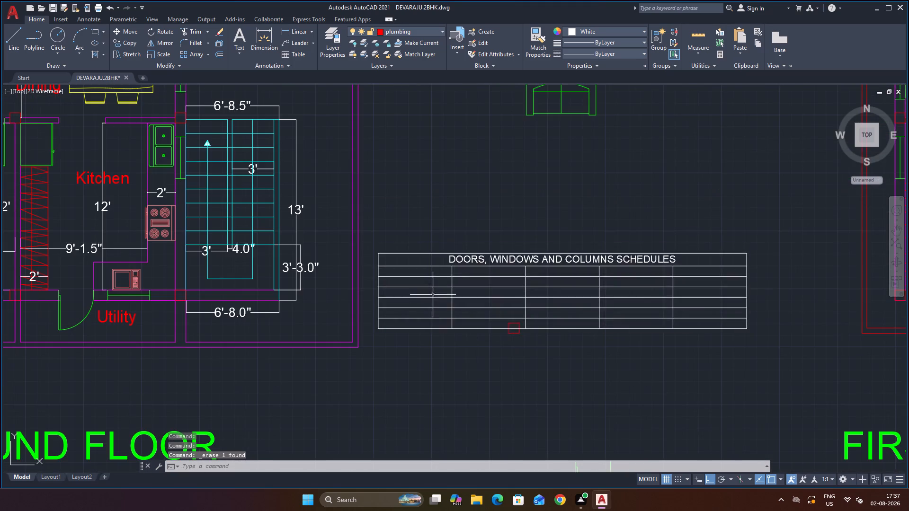
# Fill the first row below the schedule title with "MD", size "4'*7'" and quantity "1 NOS." in the first three columns.
pyautogui.scroll(2, 442, 276)
pyautogui.doubleClick(413, 269)
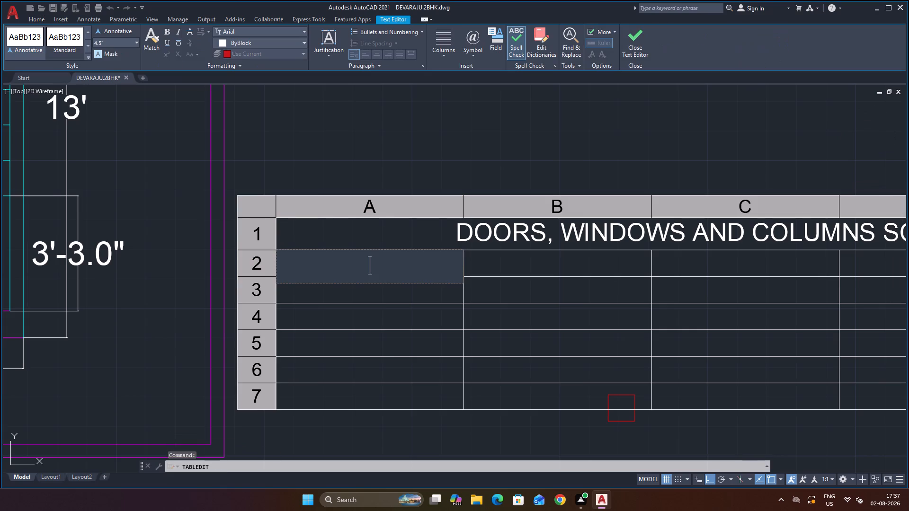
pyautogui.scroll(-2, 546, 282)
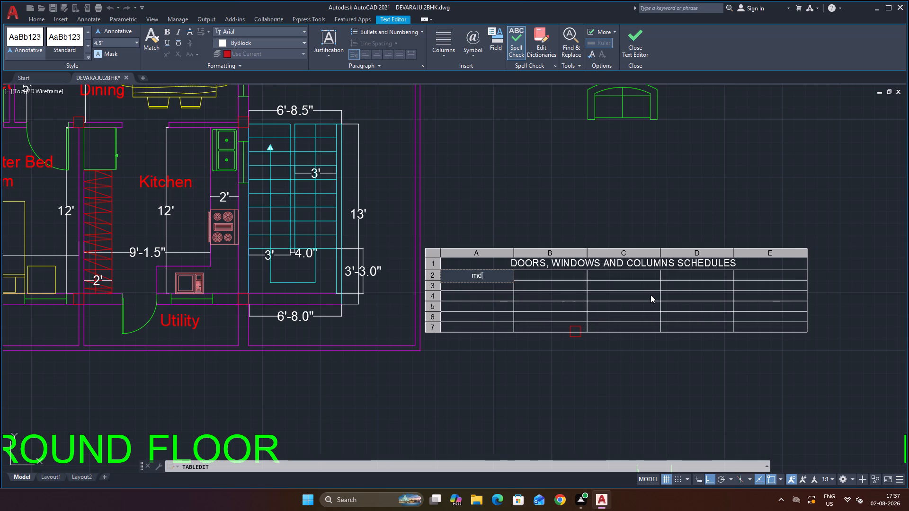
pyautogui.press('BackSpace')
pyautogui.write('MD')
pyautogui.press('Tab')
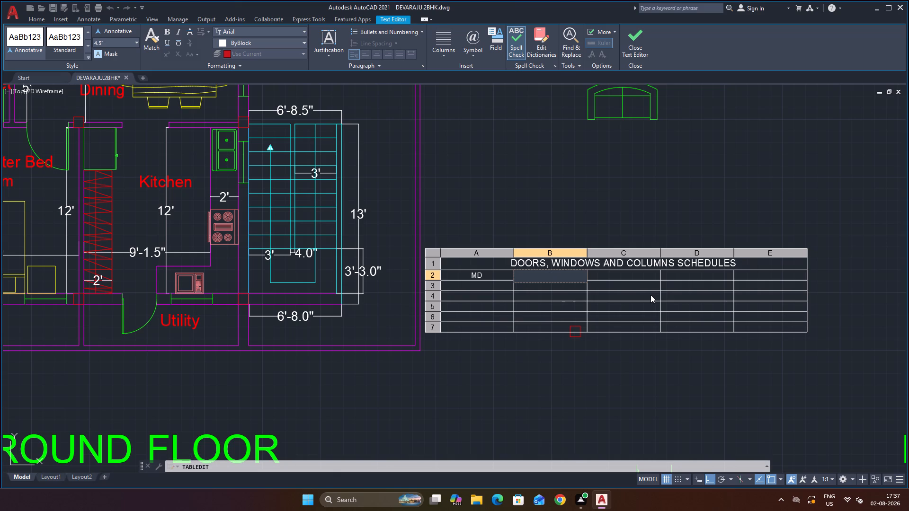
pyautogui.press('4')
pyautogui.press("'")
pyautogui.hotkey('shift', '*')
pyautogui.write("7'")
pyautogui.press('Tab')
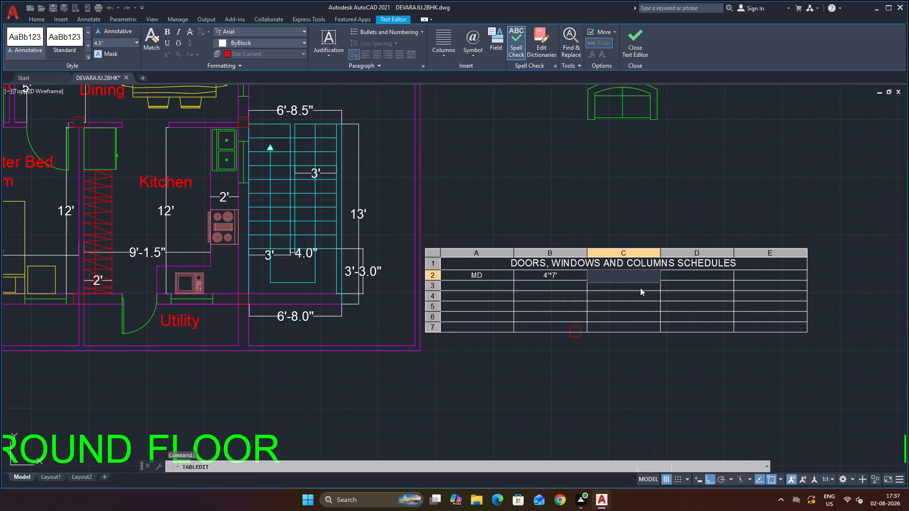
pyautogui.press('1')
pyautogui.press('space')
pyautogui.write('NOS')
pyautogui.press('.')
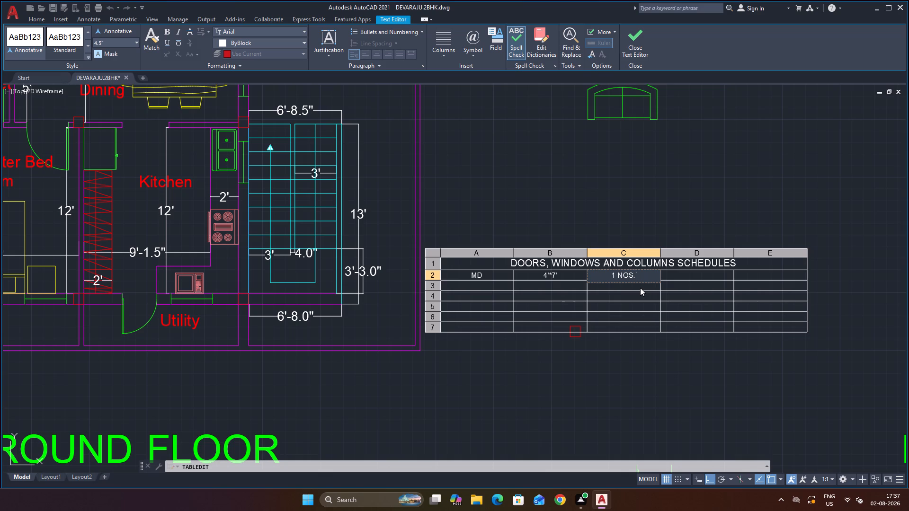
pyautogui.click(488, 283)
pyautogui.click(490, 284)
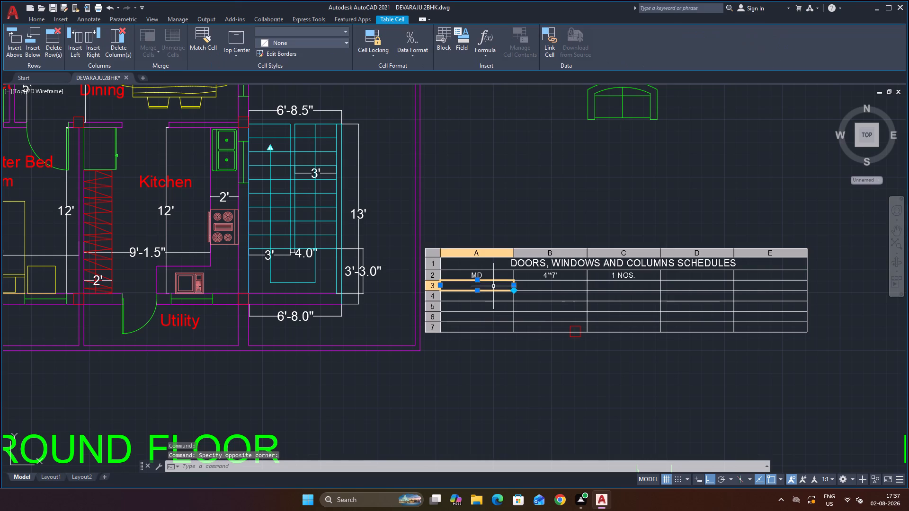
# Change the "MD" label in the schedule to "MAIN DOOR".
pyautogui.doubleClick(490, 274)
pyautogui.click(490, 274)
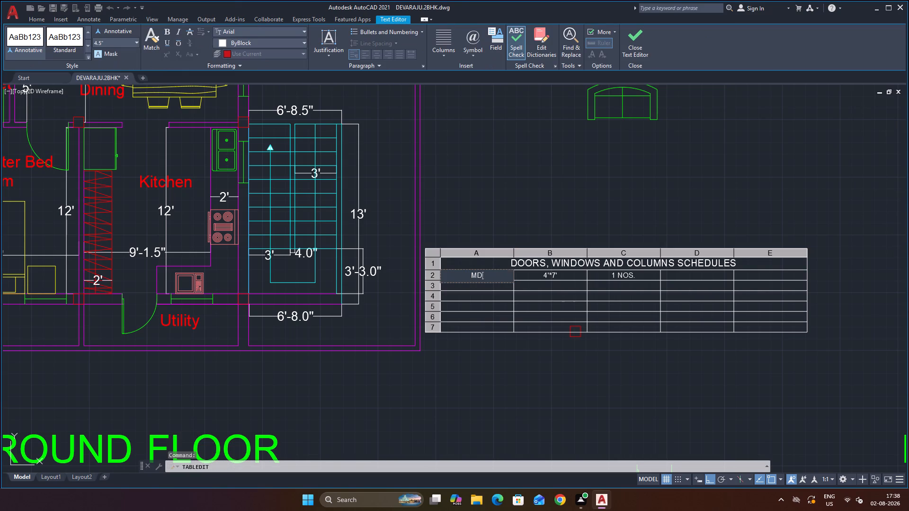
pyautogui.press('BackSpace')
pyautogui.write('AIN DOOR')
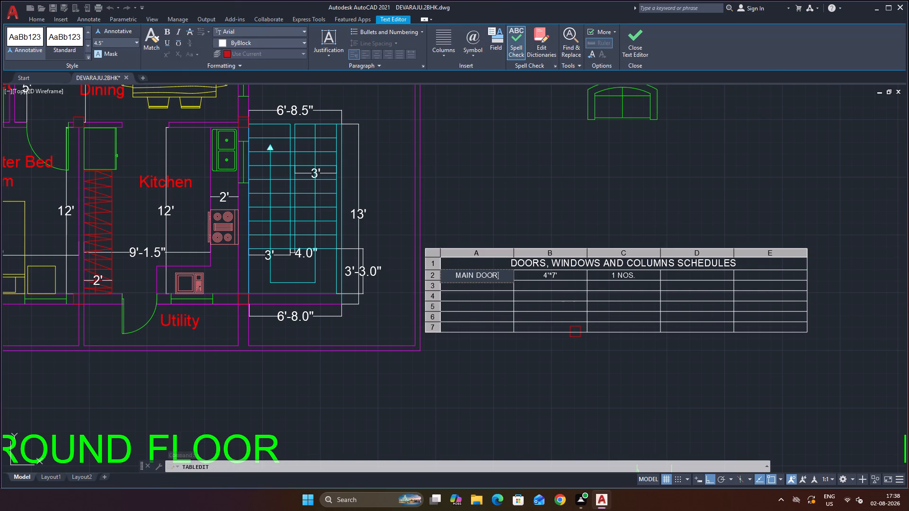
# Fill the row below the main door with "BED ROOM DOOR", size "3'*7'" and quantity "2 NOS".
pyautogui.doubleClick(490, 287)
pyautogui.click(490, 287)
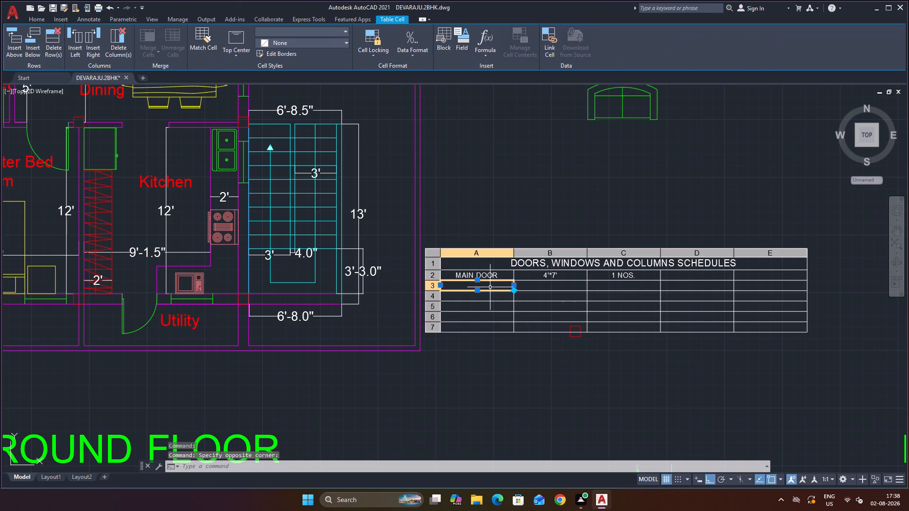
pyautogui.write('BED ROOM DOOR')
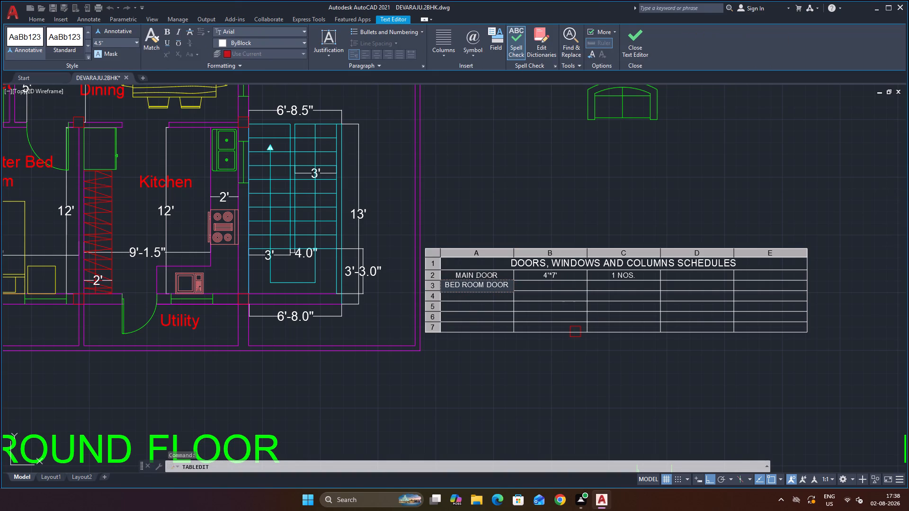
pyautogui.press('Tab')
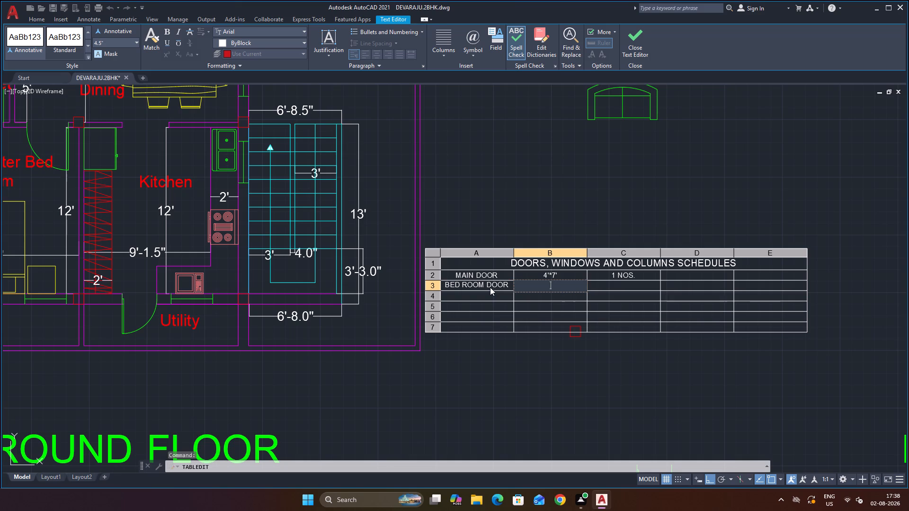
pyautogui.write("3'")
pyautogui.hotkey('shift', '*')
pyautogui.write("7'")
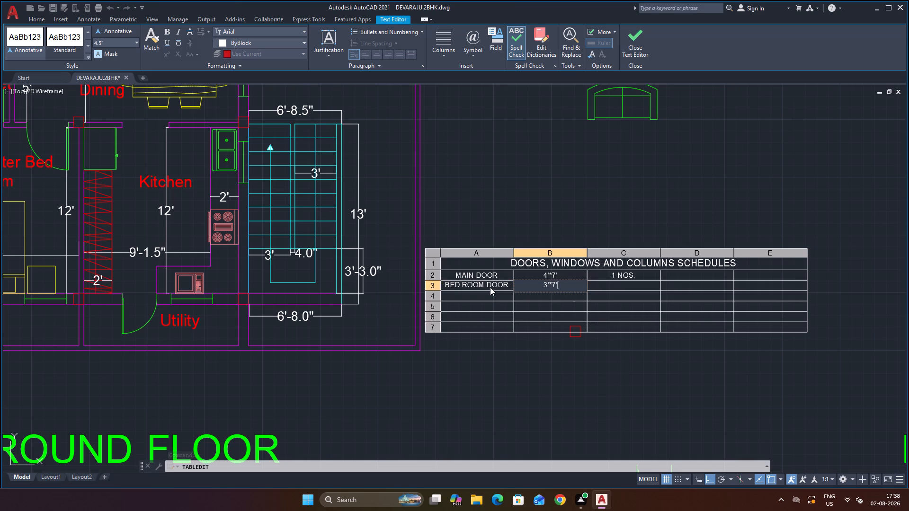
pyautogui.press('Tab')
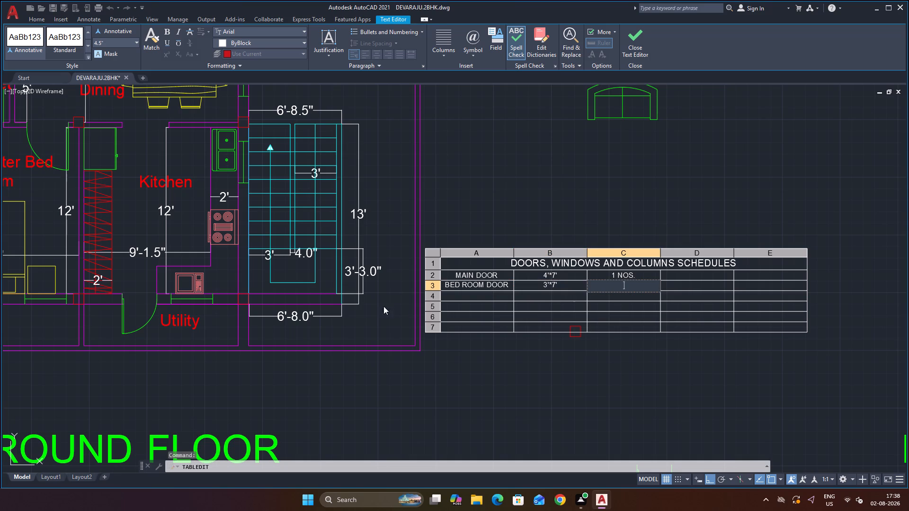
pyautogui.scroll(-2, 337, 309)
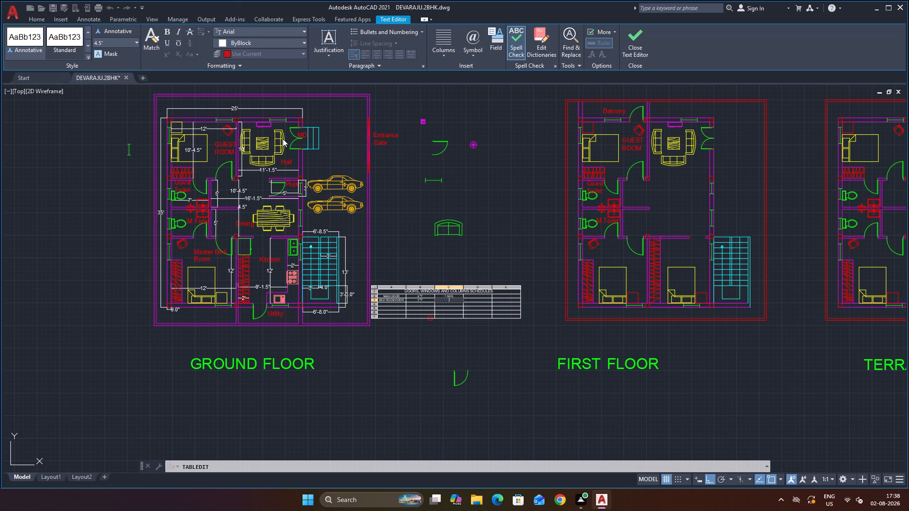
pyautogui.scroll(1, 467, 283)
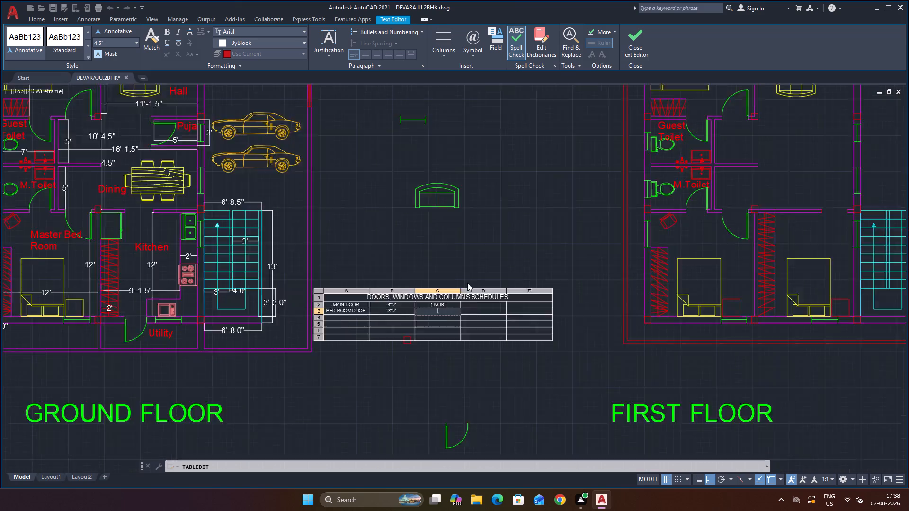
pyautogui.scroll(1, 467, 283)
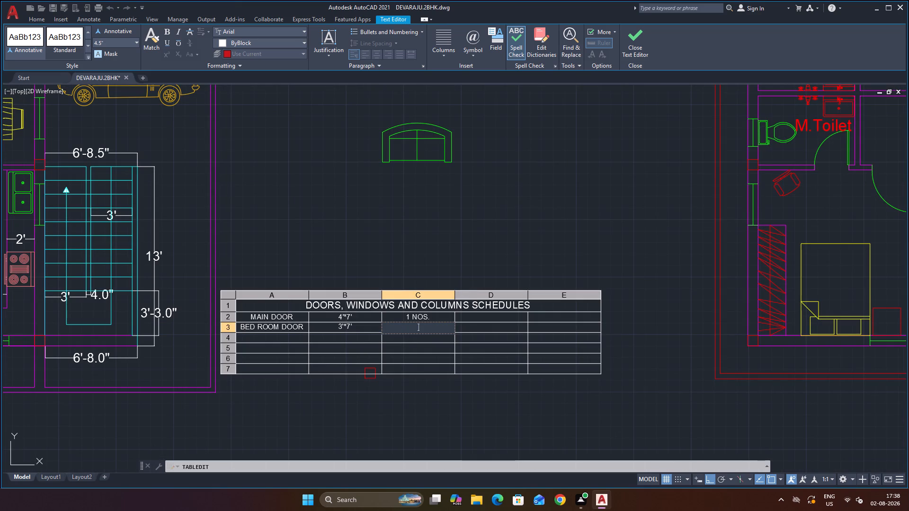
pyautogui.write('2')
pyautogui.press('space')
pyautogui.write('NOS')
pyautogui.press('Tab')
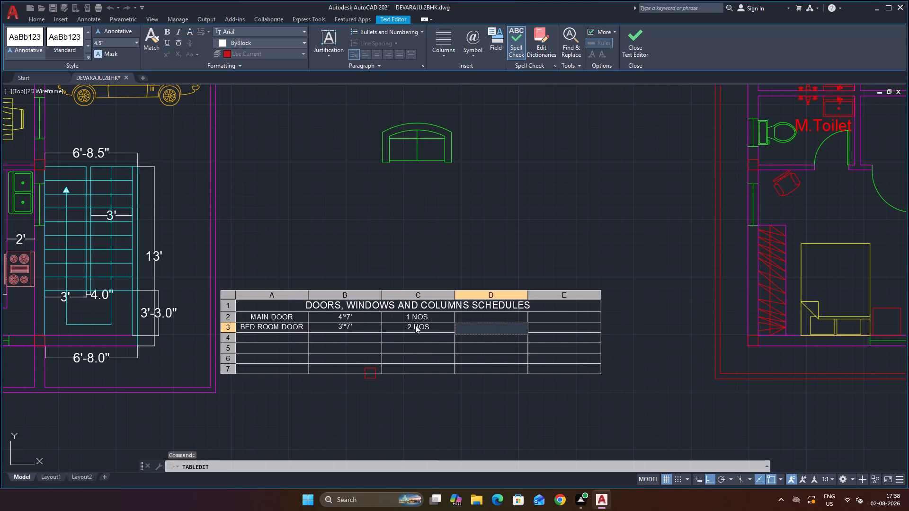
# Enter "TOILET DOORS" in the first column of the row below the bedroom door.
pyautogui.scroll(-1, 410, 341)
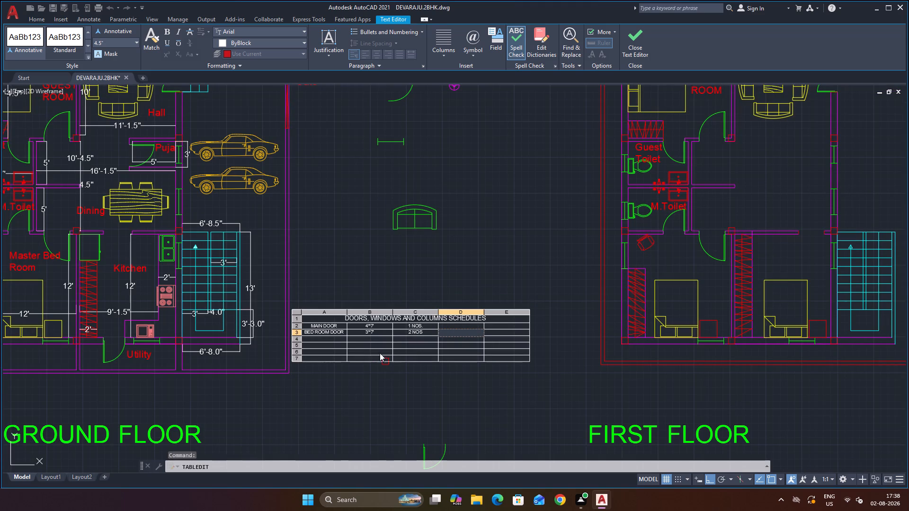
pyautogui.doubleClick(330, 337)
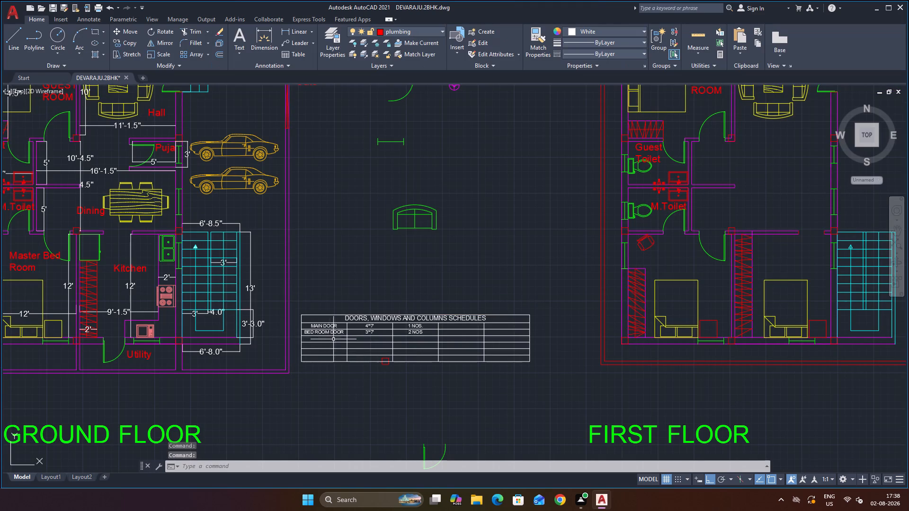
pyautogui.doubleClick(336, 341)
pyautogui.scroll(1, 335, 341)
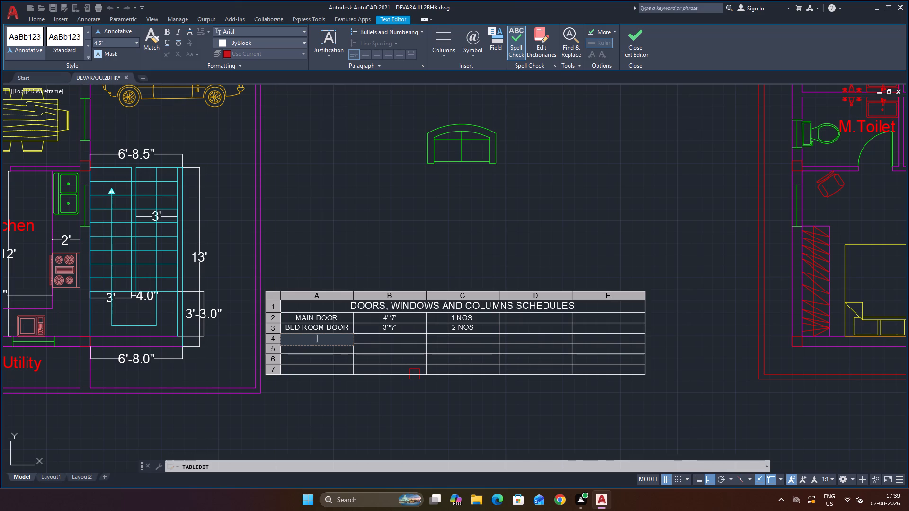
pyautogui.write('TOILET')
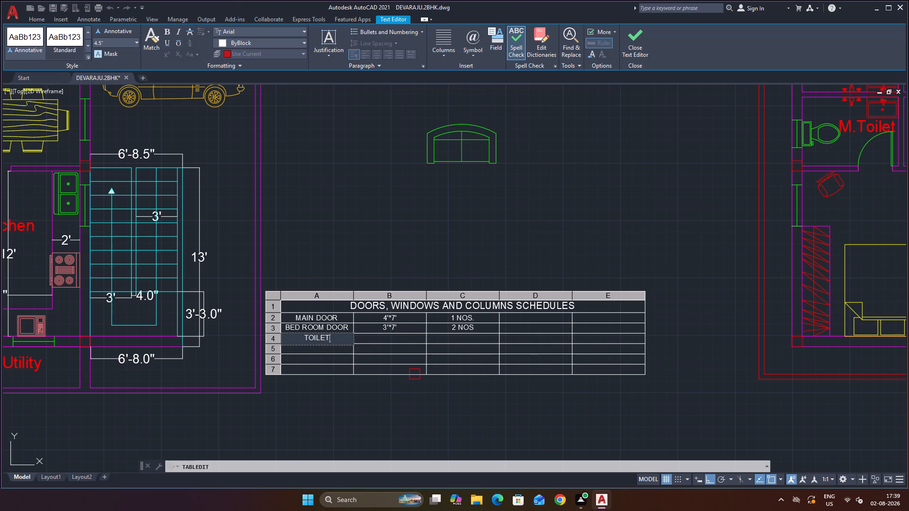
pyautogui.press('space')
pyautogui.write('DOORS')
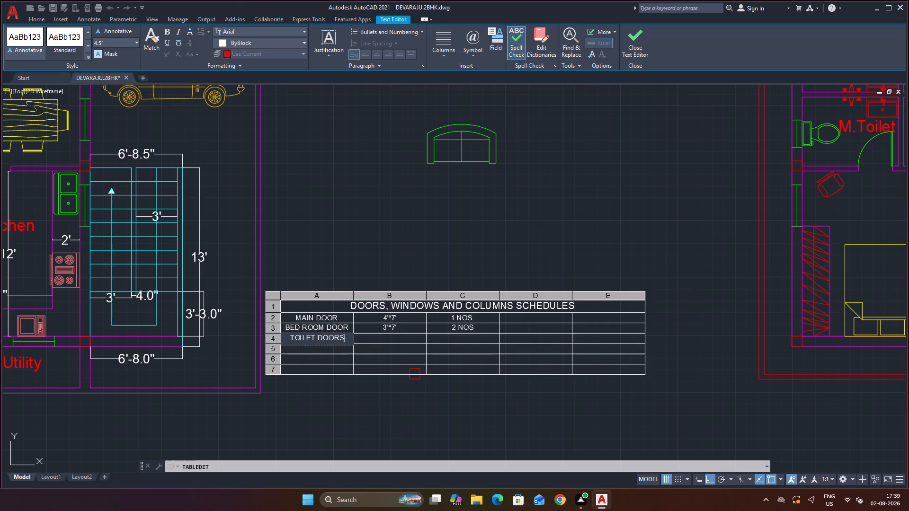
pyautogui.click(455, 253)
# Measure the M.Toilet door opening's width on the ground floor plan with a linear dimension, without placing it.
pyautogui.scroll(-1, 499, 287)
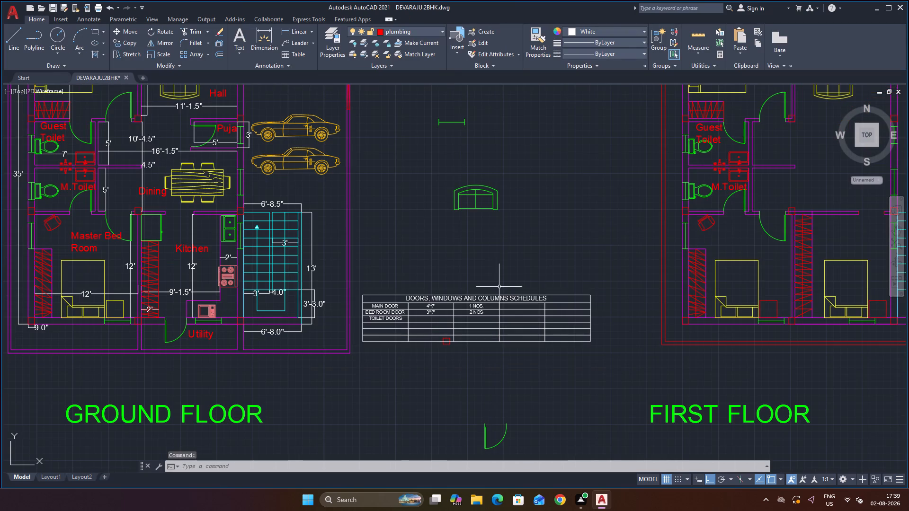
pyautogui.scroll(1, 182, 295)
pyautogui.scroll(-2, 197, 284)
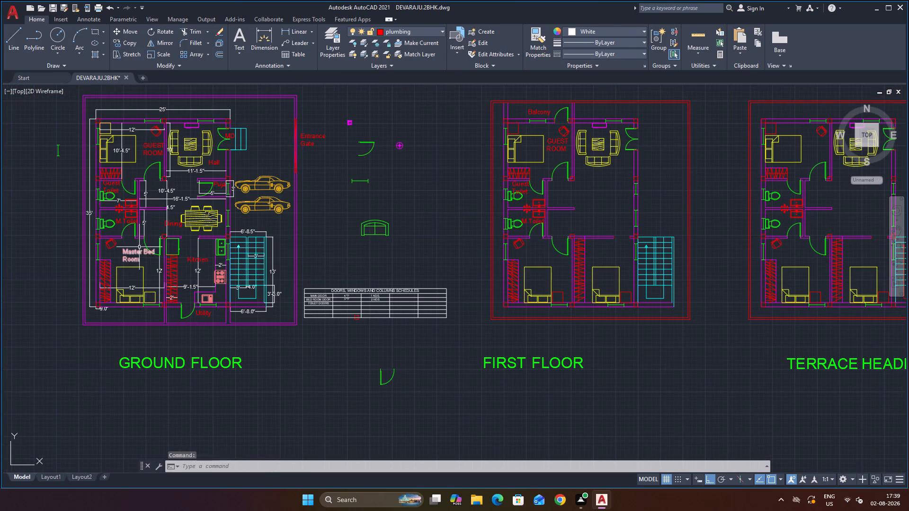
pyautogui.scroll(3, 131, 244)
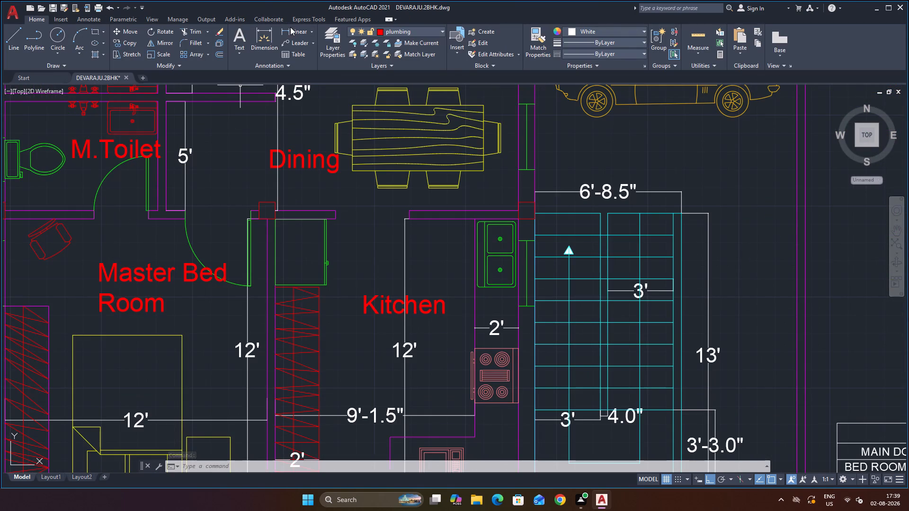
pyautogui.click(291, 28)
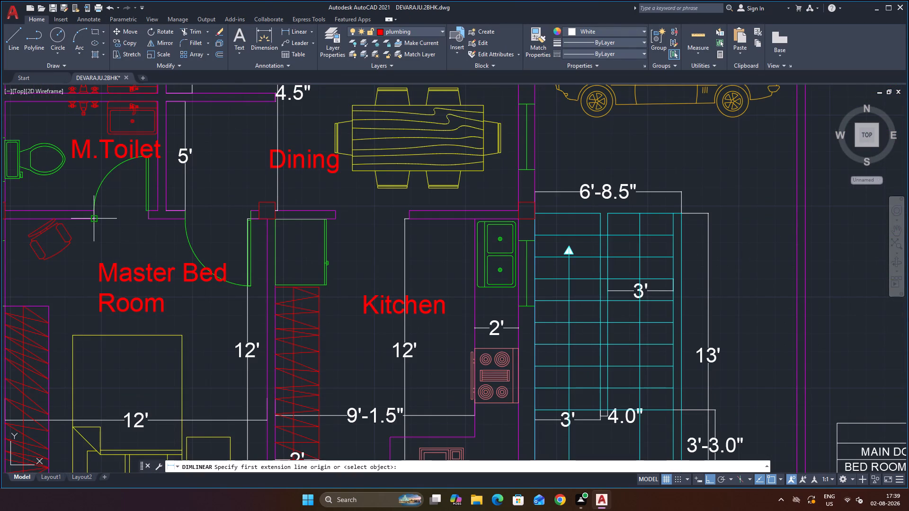
pyautogui.click(95, 219)
pyautogui.click(151, 221)
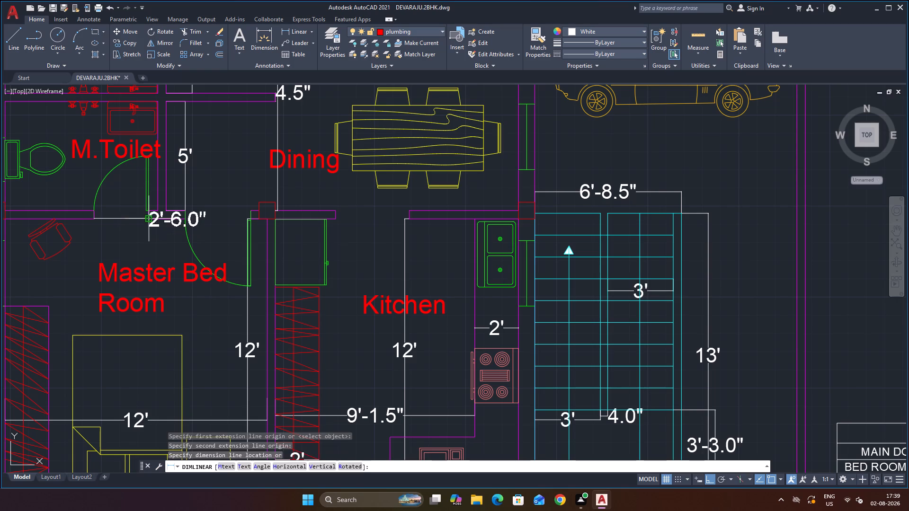
pyautogui.press('Escape')
pyautogui.scroll(-3, 306, 295)
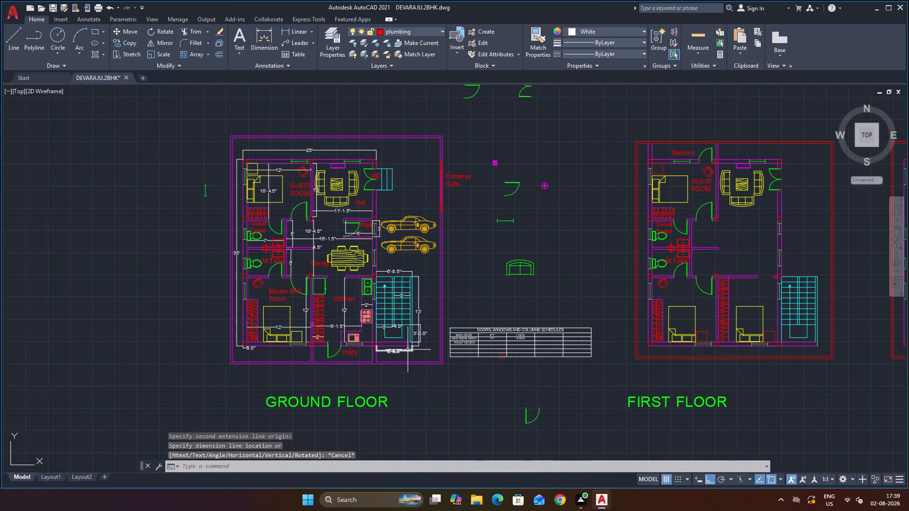
# Enter the size "2'6''*7'" in the second column of the TOILET DOORS row.
pyautogui.scroll(3, 429, 345)
pyautogui.scroll(-3, 737, 371)
pyautogui.scroll(4, 847, 379)
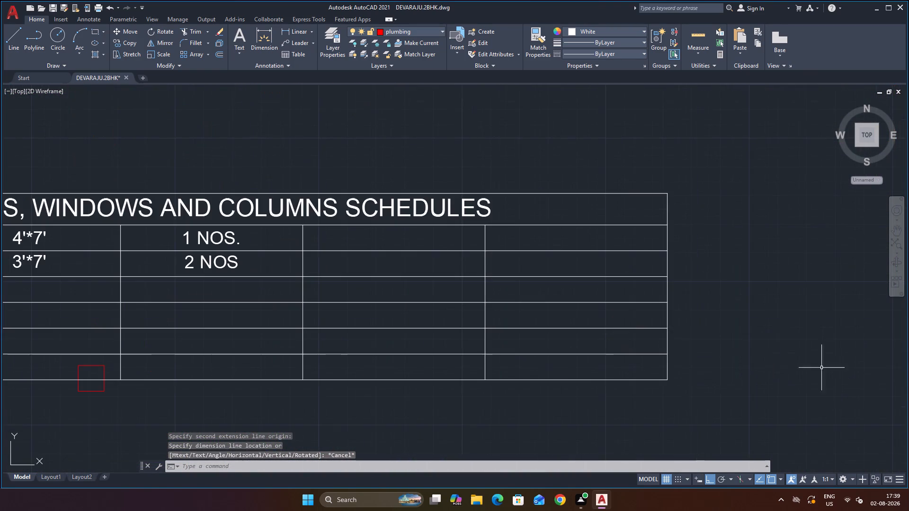
pyautogui.scroll(-2, 284, 282)
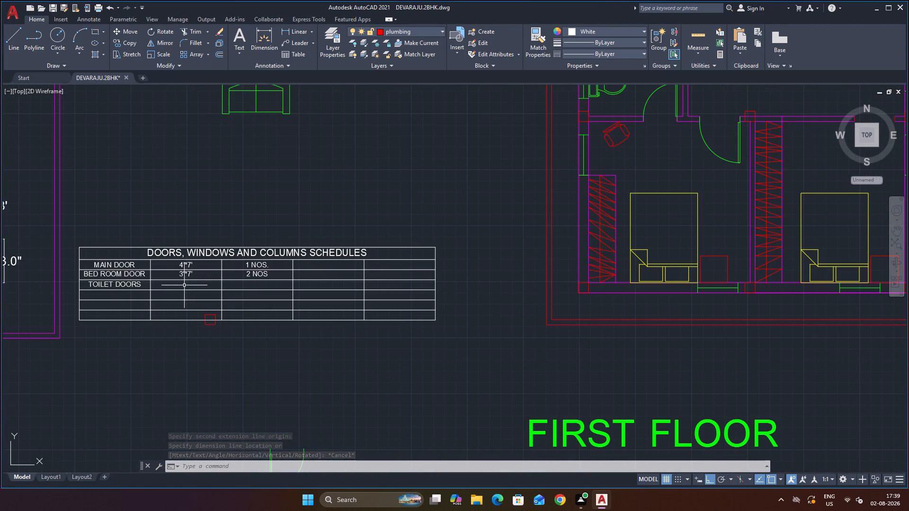
pyautogui.doubleClick(184, 285)
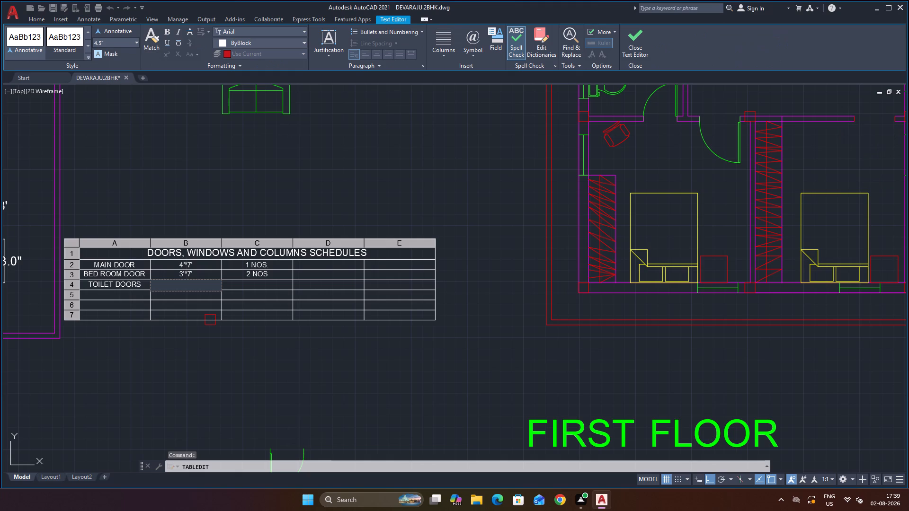
pyautogui.write("2'6''")
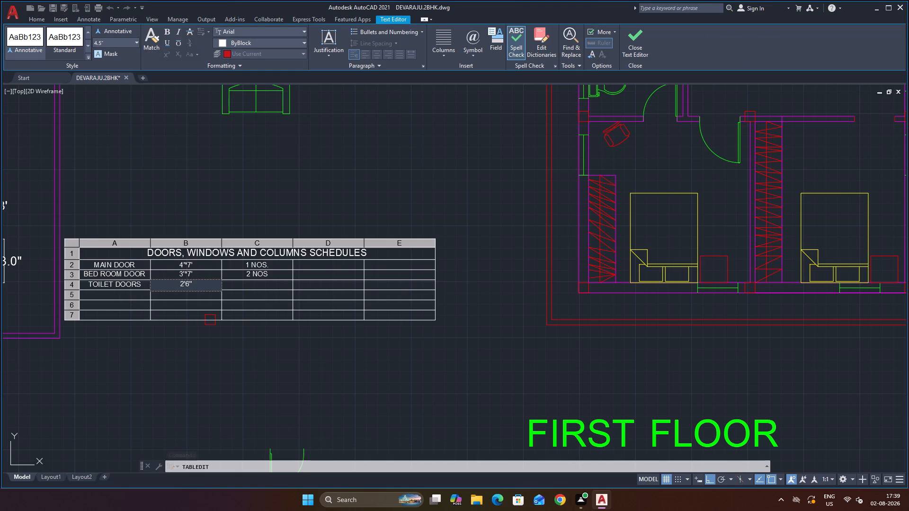
pyautogui.hotkey('shift', '*')
pyautogui.write("7'")
pyautogui.press('Tab')
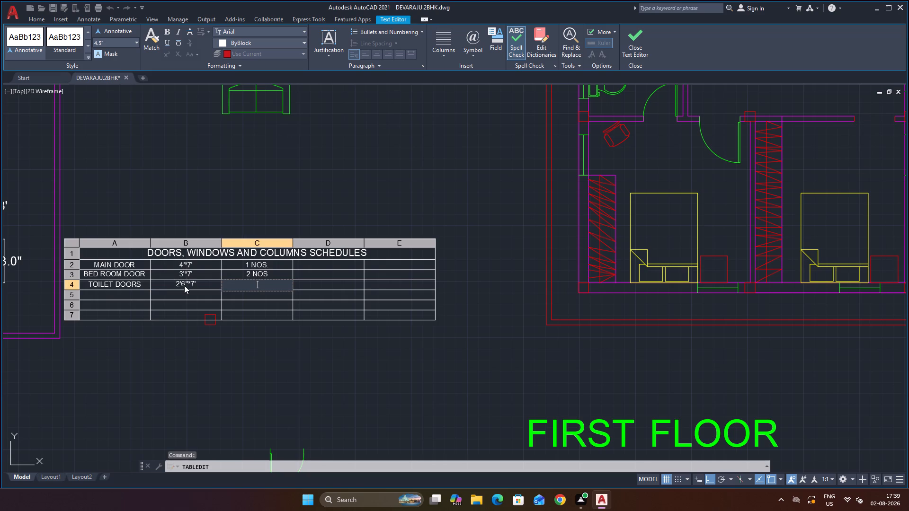
# Check the toilet doors on the floor plans and enter their quantity as "4 NOS" in the schedule's third column.
pyautogui.scroll(-2, 225, 291)
pyautogui.scroll(-2, 108, 298)
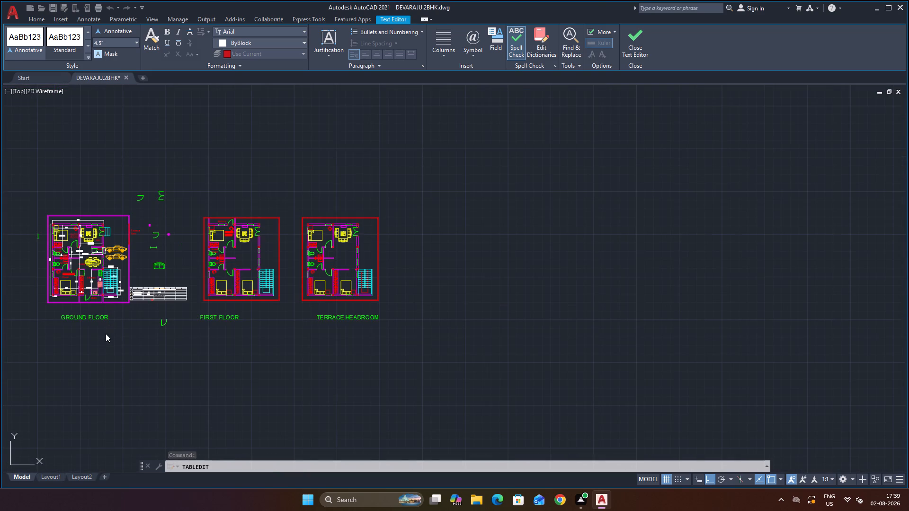
pyautogui.scroll(2, 73, 293)
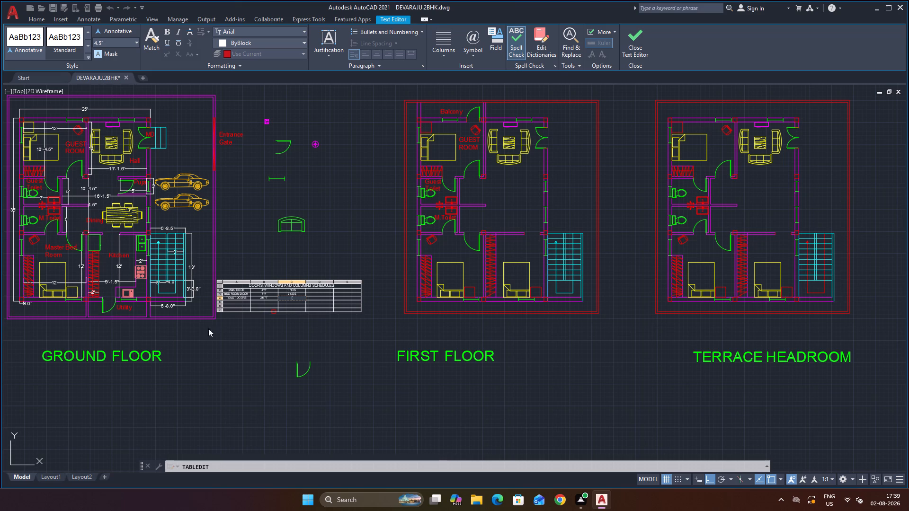
pyautogui.scroll(2, 218, 343)
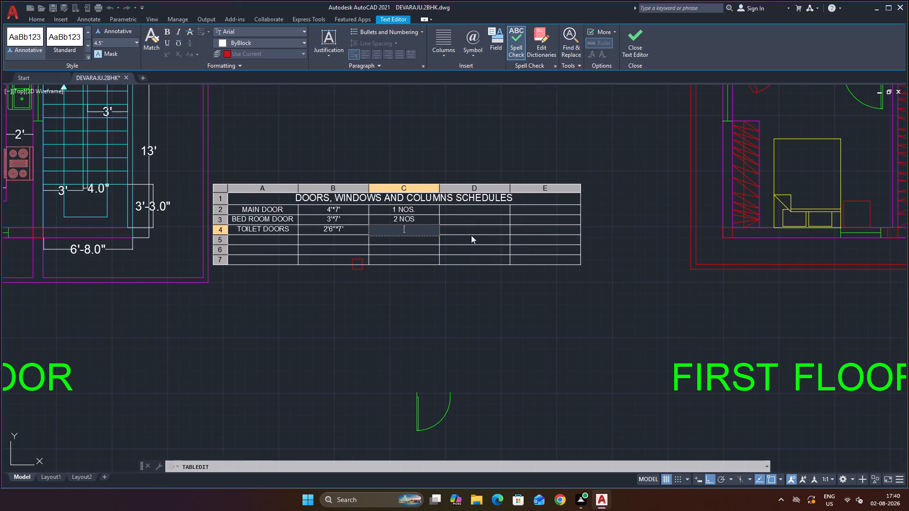
pyautogui.press('4')
pyautogui.press('space')
pyautogui.write('NOS')
pyautogui.press('Tab')
# Enter "WINDOWS" in the first column of the row below the toilet doors.
pyautogui.scroll(-2, 427, 248)
pyautogui.scroll(2, 385, 262)
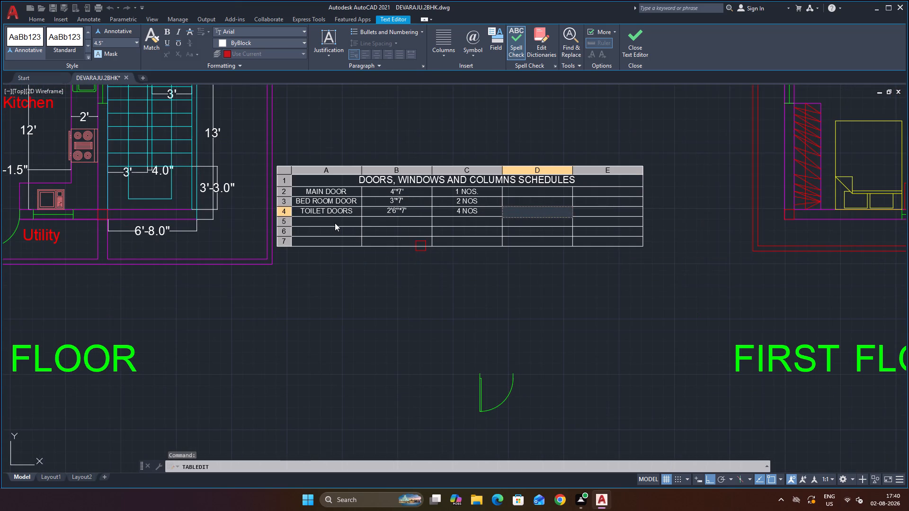
pyautogui.doubleClick(335, 223)
pyautogui.click(333, 222)
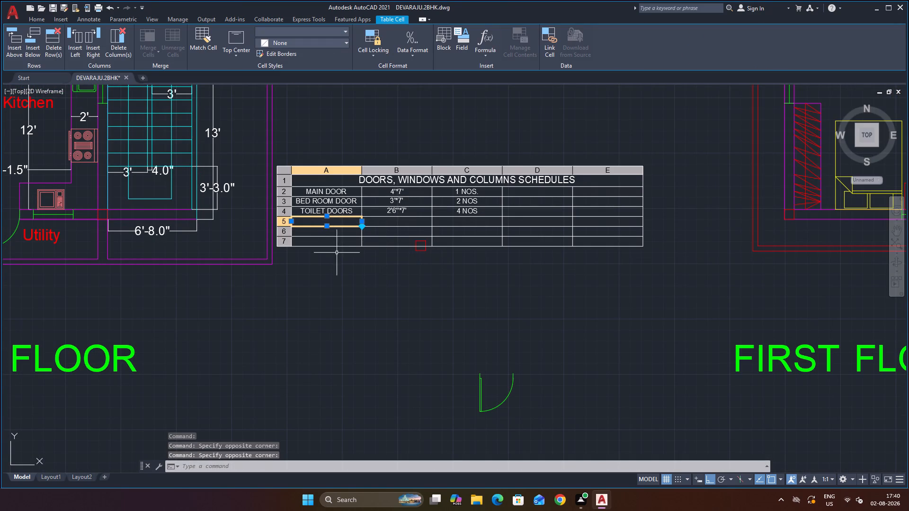
pyautogui.scroll(2, 338, 204)
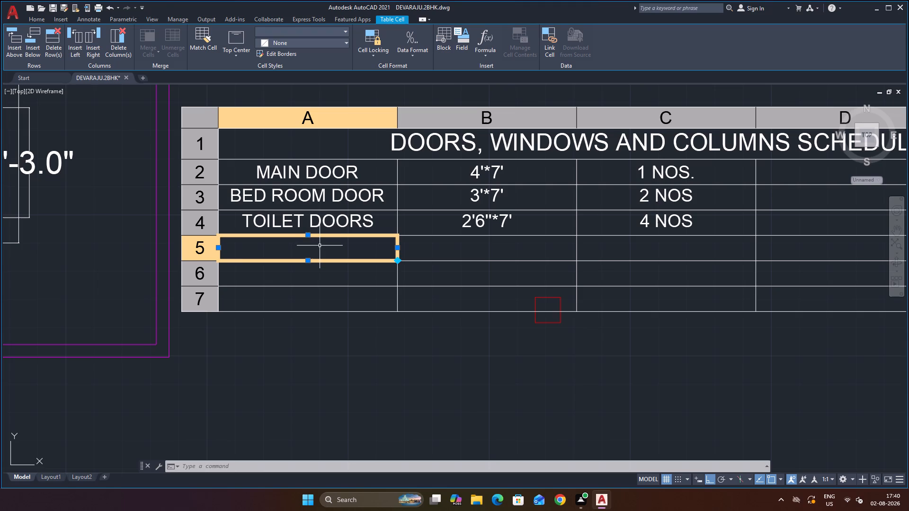
pyautogui.press('w')
pyautogui.write('IND')
pyautogui.write('WOS')
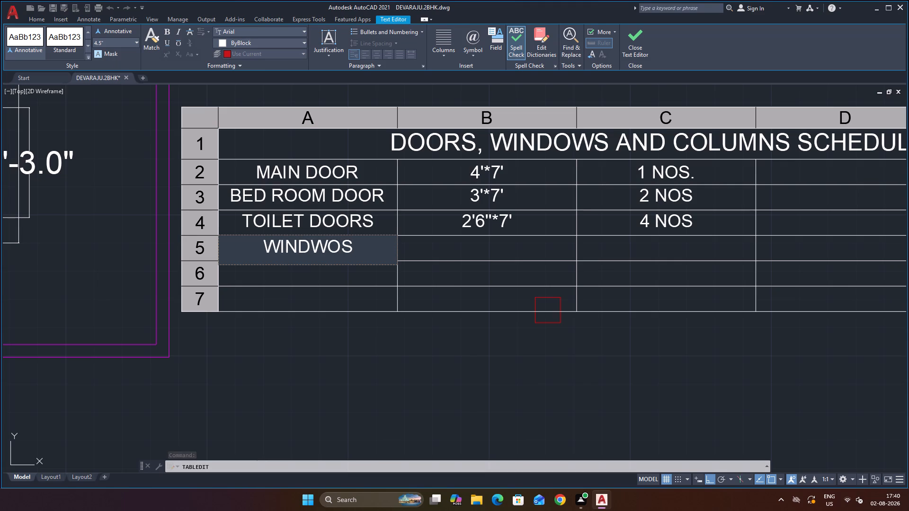
pyautogui.press('BackSpace')
pyautogui.press('BackSpace')
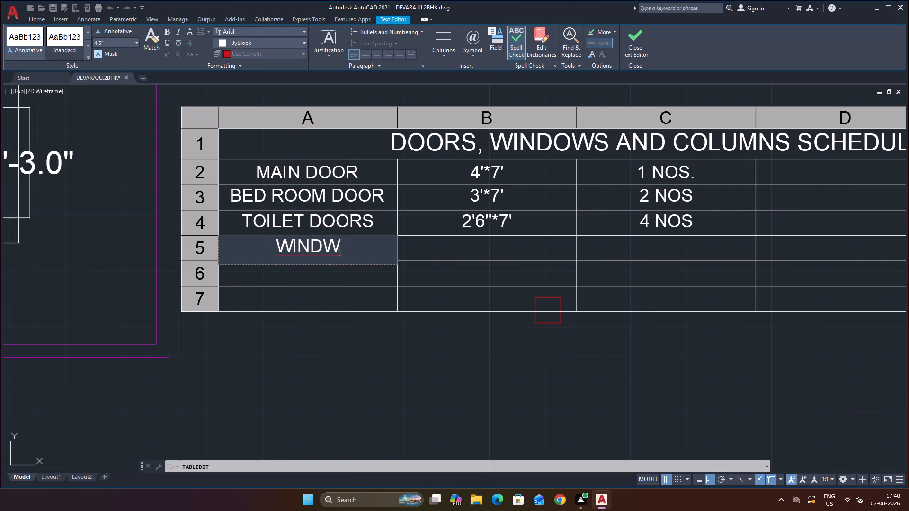
pyautogui.press('BackSpace')
pyautogui.write('OWS')
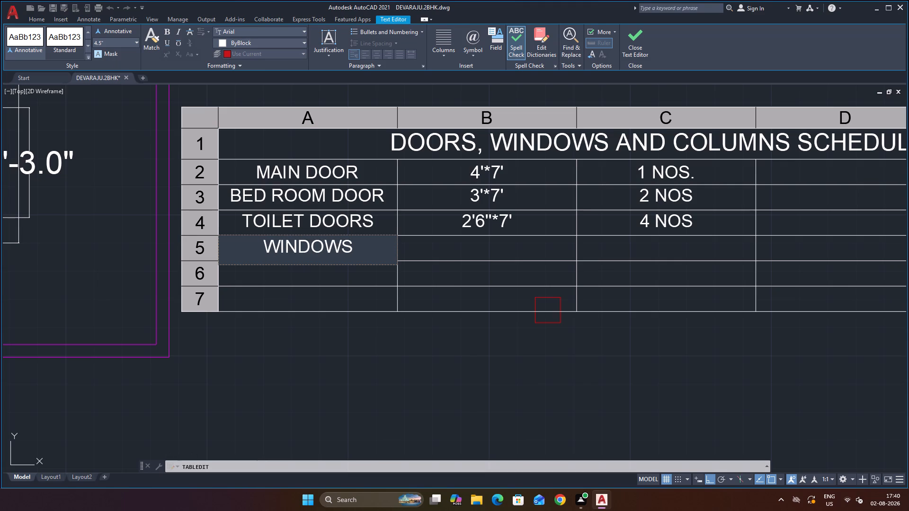
pyautogui.press('Tab')
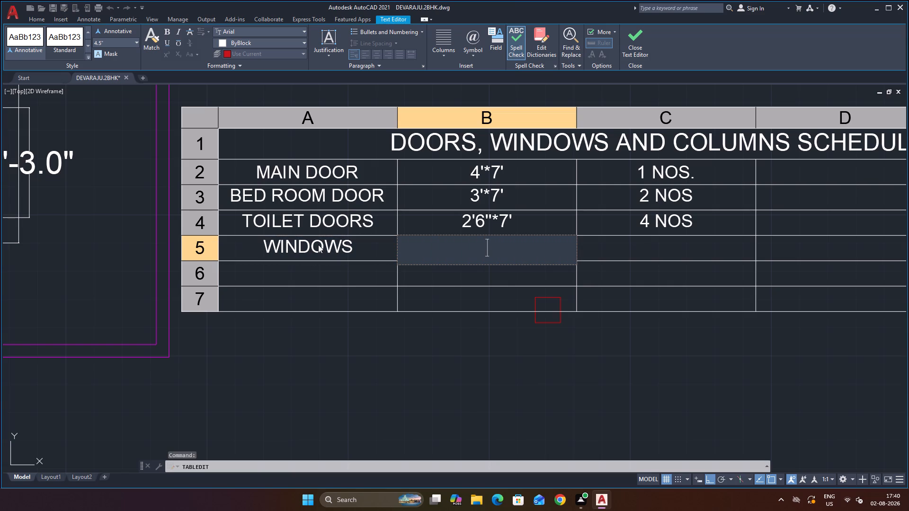
# Enter the size "3'*4'" in the second column of the WINDOWS row.
pyautogui.write("3'")
pyautogui.write("4'")
pyautogui.press('Left')
pyautogui.press('Left')
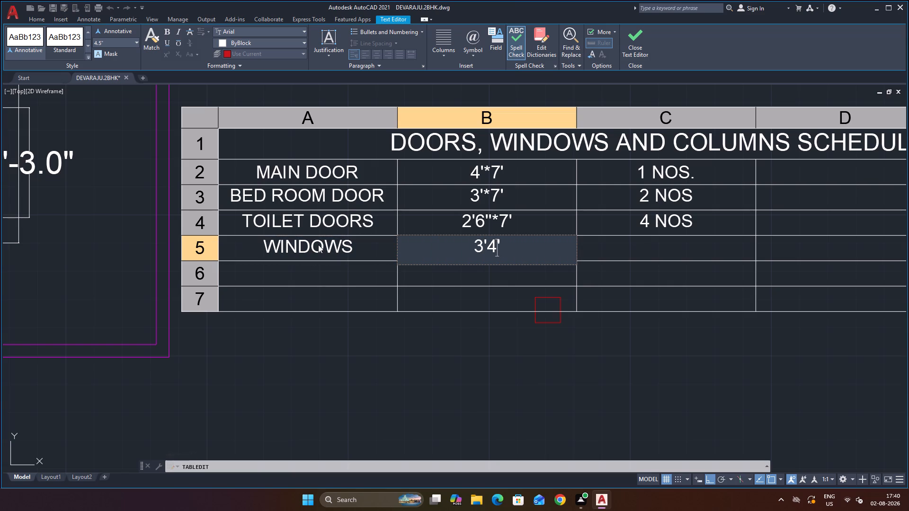
pyautogui.hotkey('shift', '*')
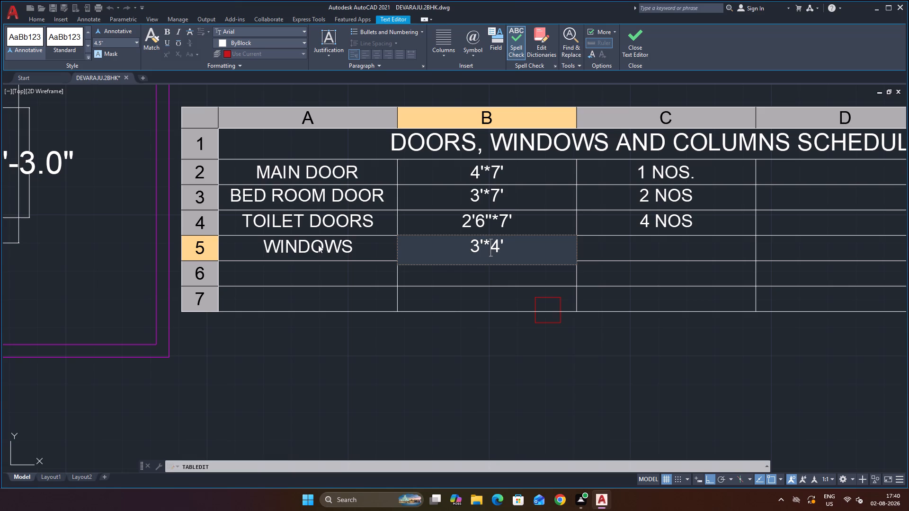
pyautogui.press('Tab')
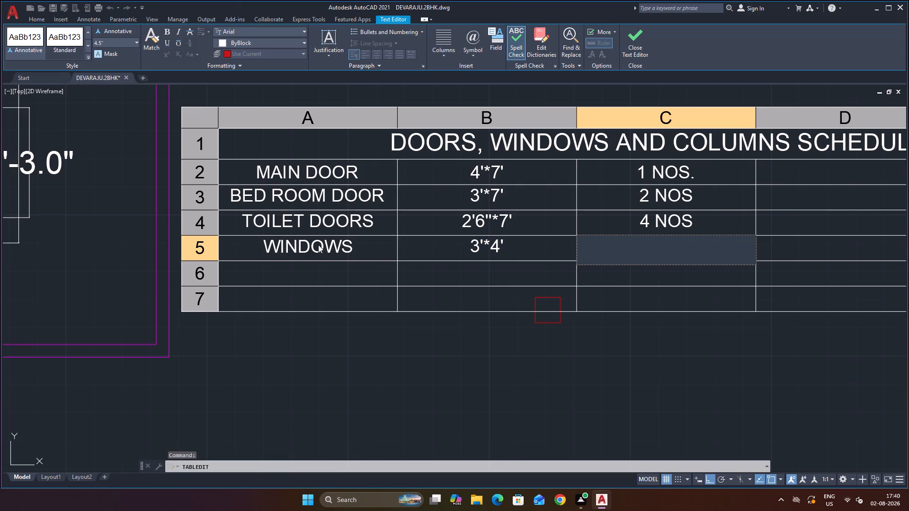
# Check the windows on the ground floor plan and enter their quantity as "8 NOS" in the schedule's third column.
pyautogui.scroll(-3, 344, 326)
pyautogui.scroll(-2, 134, 249)
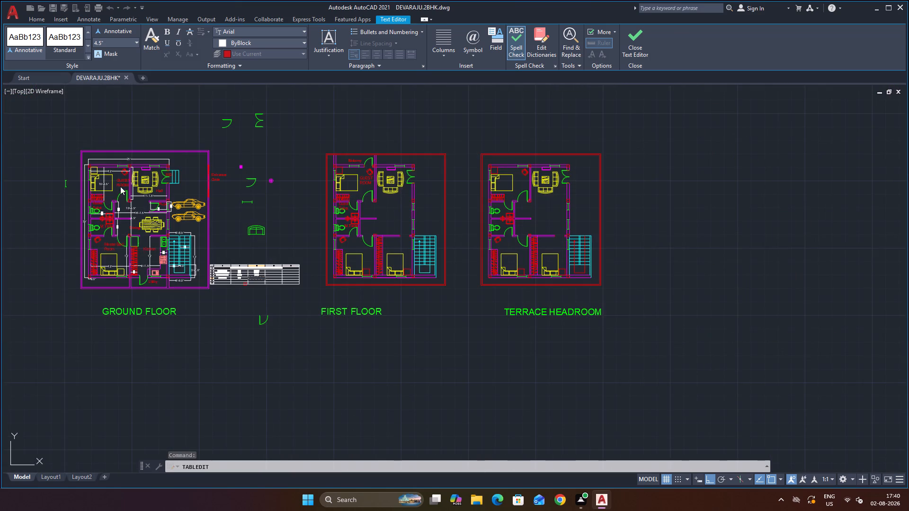
pyautogui.scroll(2, 125, 163)
pyautogui.scroll(-1, 115, 176)
pyautogui.scroll(2, 57, 246)
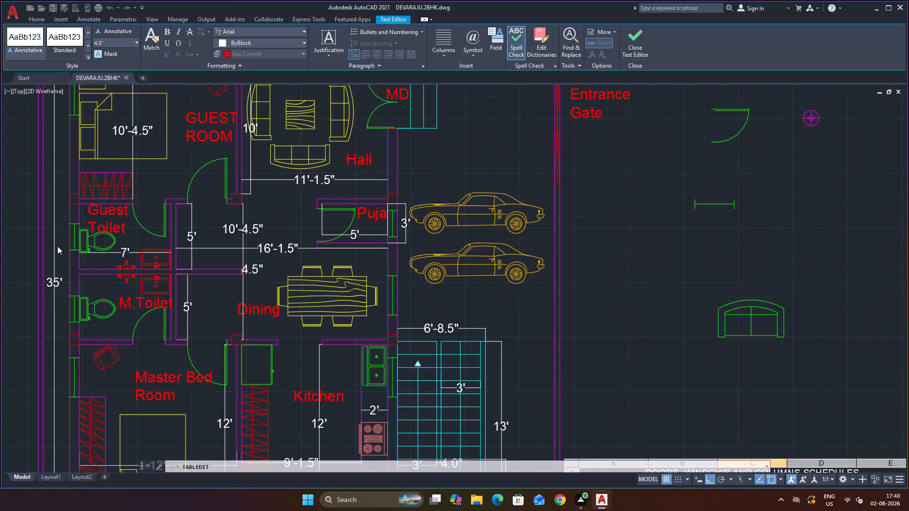
pyautogui.scroll(-2, 126, 295)
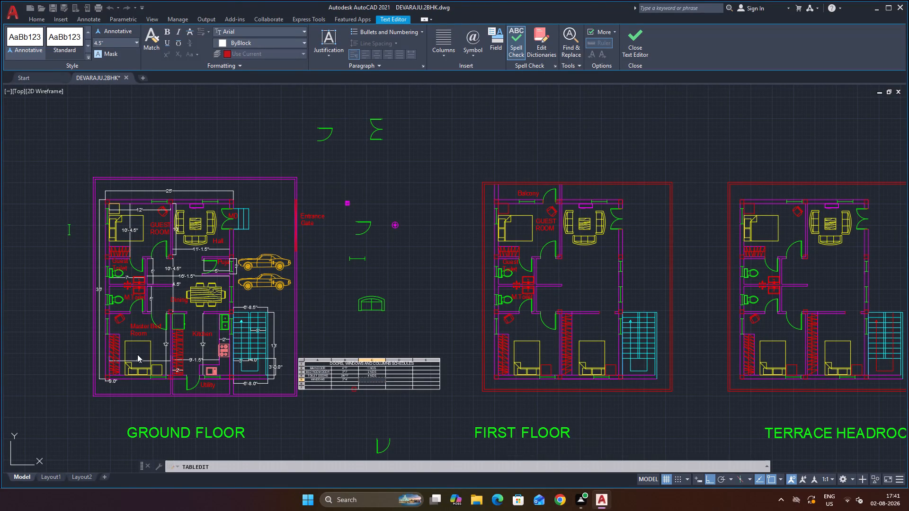
pyautogui.scroll(2, 336, 401)
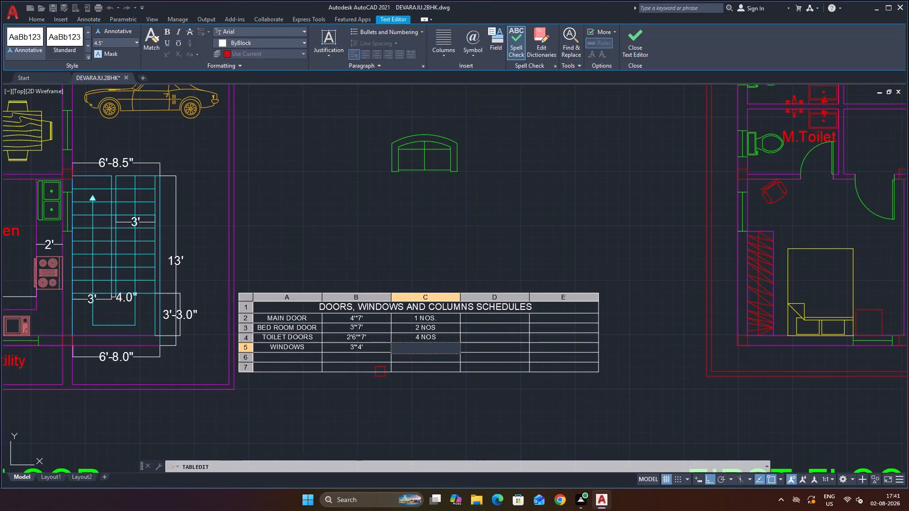
pyautogui.scroll(1, 428, 344)
pyautogui.press('8')
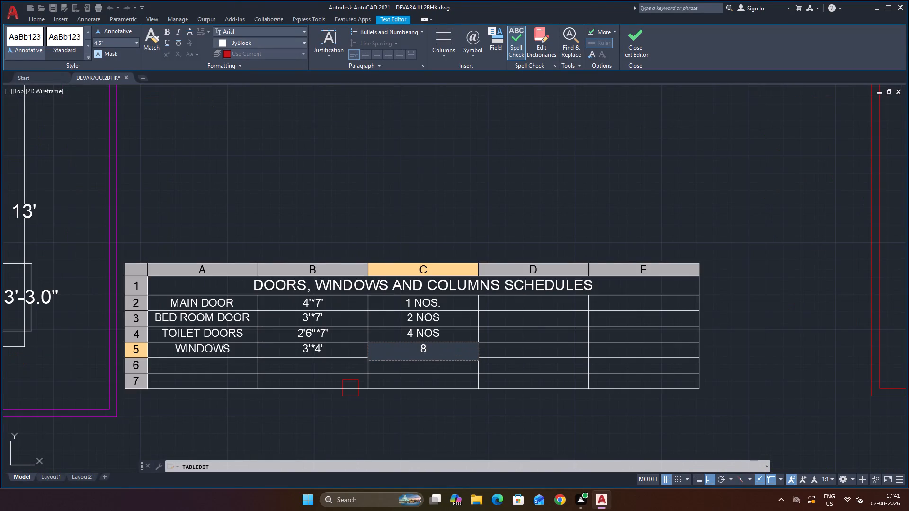
pyautogui.press('space')
pyautogui.write('NOS')
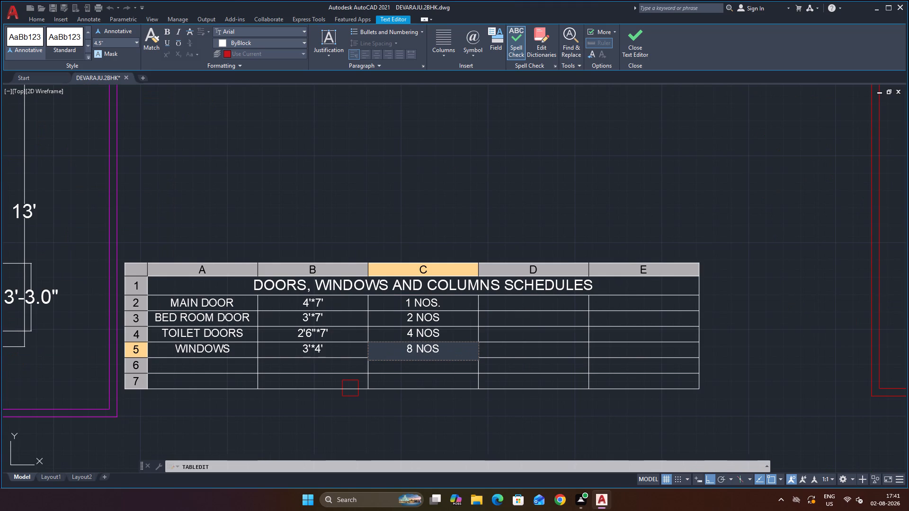
pyautogui.press('Tab')
# Enter "VENTILATORS" in the first column of the row below WINDOWS in the schedule table.
pyautogui.scroll(-2, 436, 332)
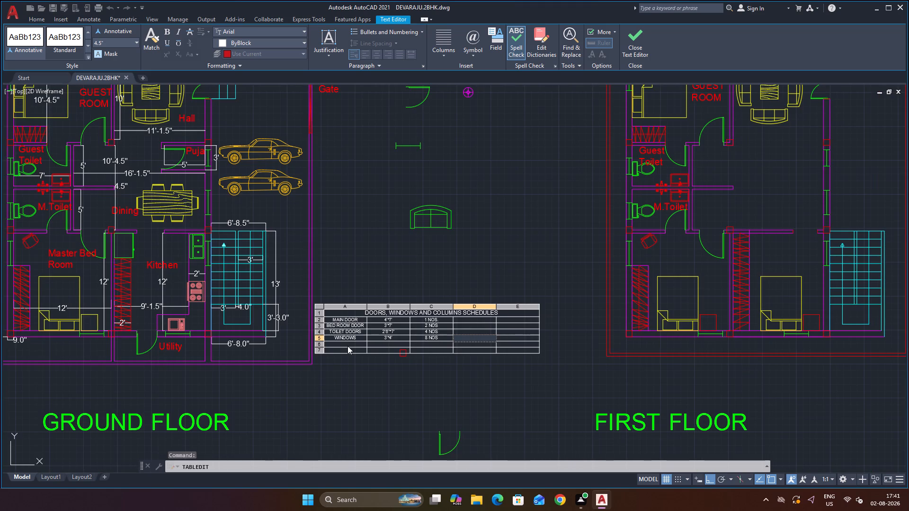
pyautogui.click(347, 343)
pyautogui.click(347, 343)
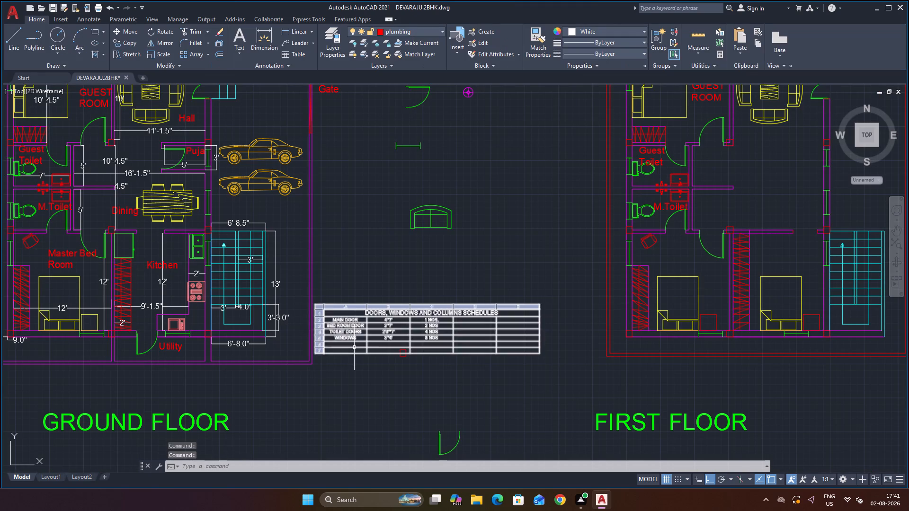
pyautogui.scroll(2, 354, 347)
pyautogui.doubleClick(349, 344)
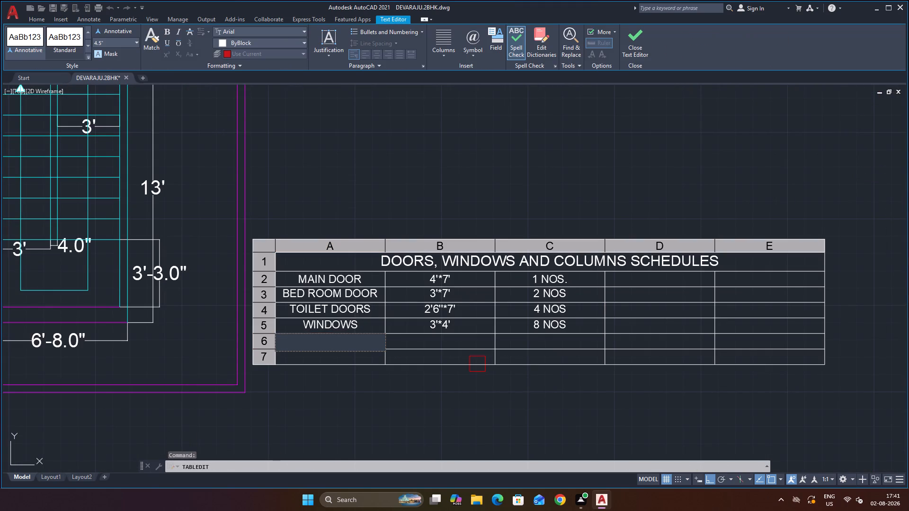
pyautogui.write('VEN')
pyautogui.write('TILATOR')
pyautogui.press('s')
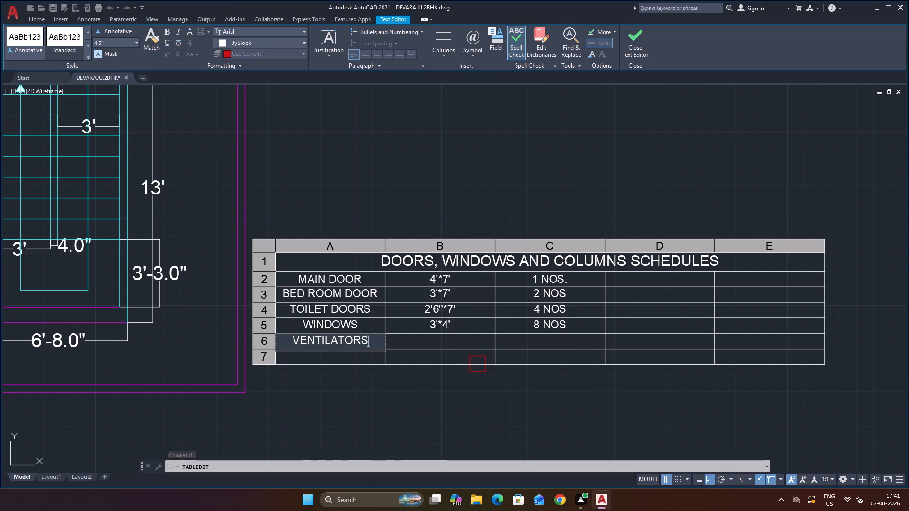
pyautogui.press('Tab')
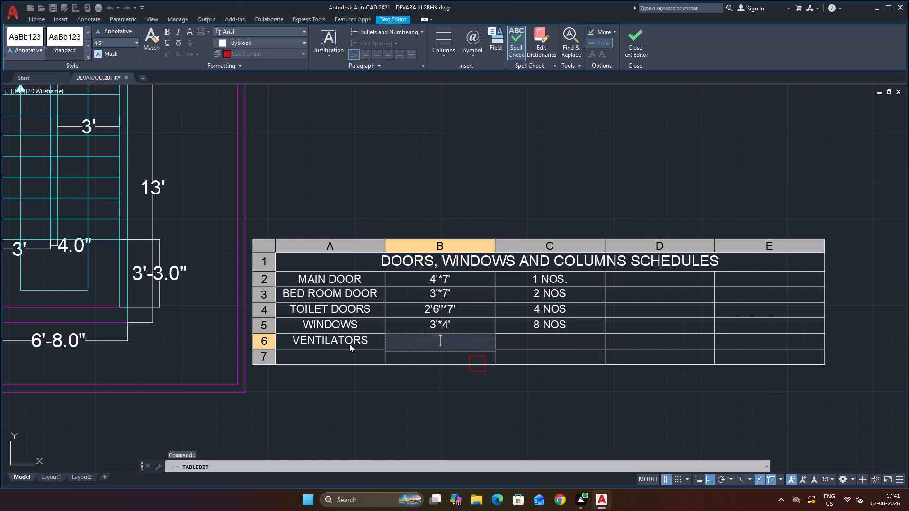
# Enter the size "2'*2'" in the second column of the VENTILATORS row.
pyautogui.write("2'6''")
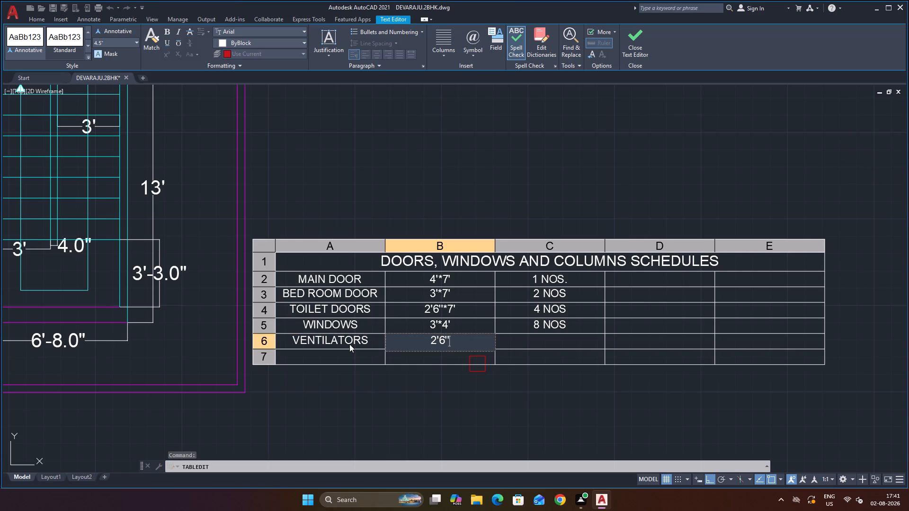
pyautogui.hotkey('shift', '*')
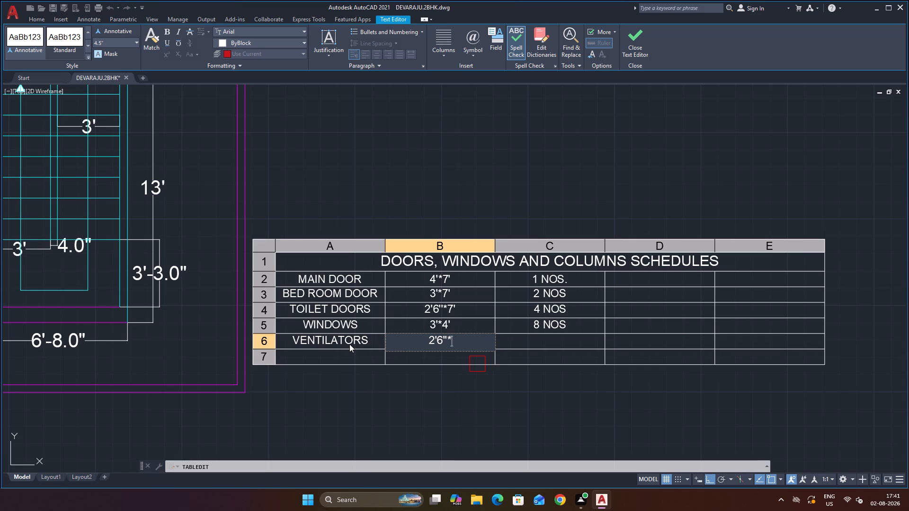
pyautogui.write("2'")
pyautogui.press('BackSpace')
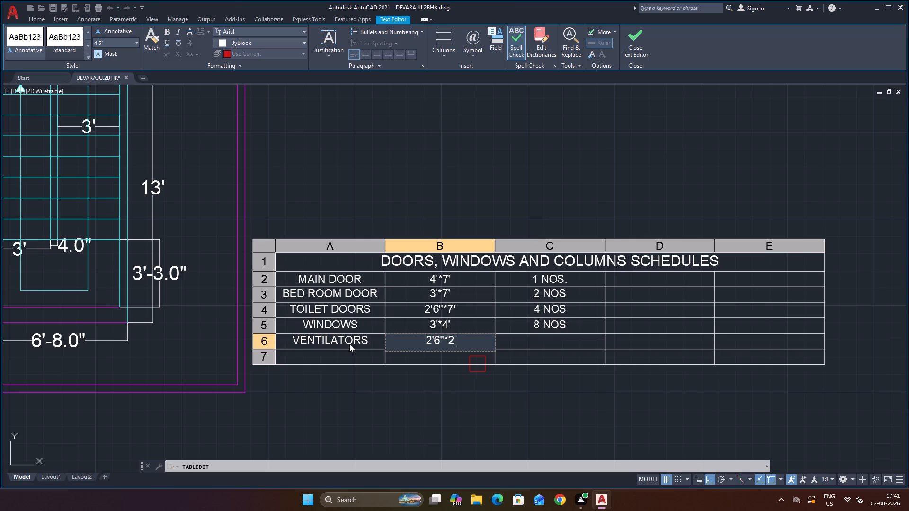
pyautogui.press('BackSpace')
pyautogui.press('BackSpace')
pyautogui.press('BackSpace')
pyautogui.press('BackSpace')
pyautogui.press('BackSpace')
pyautogui.write("*2'")
pyautogui.press('Tab')
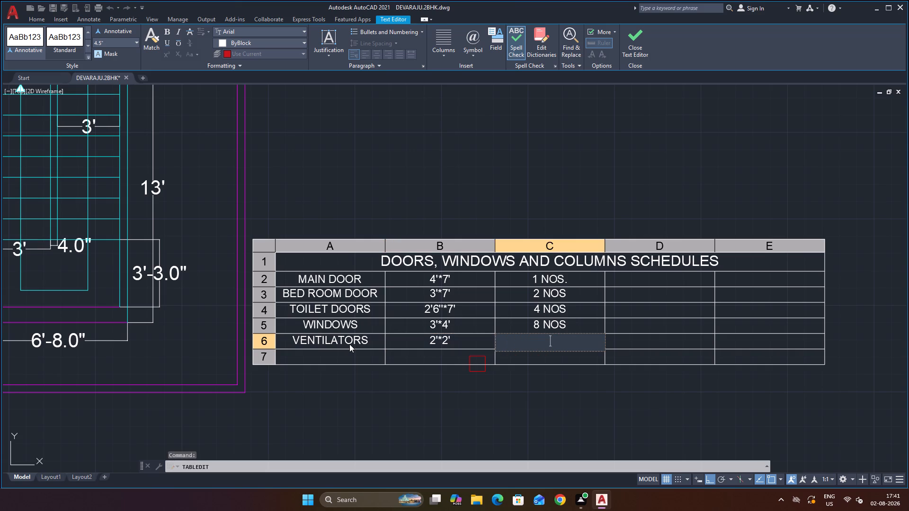
# Enter the quantity "3 NOS" in the third column of the VENTILATORS row.
pyautogui.press('3')
pyautogui.press('space')
pyautogui.write('NOS')
pyautogui.press('Tab')
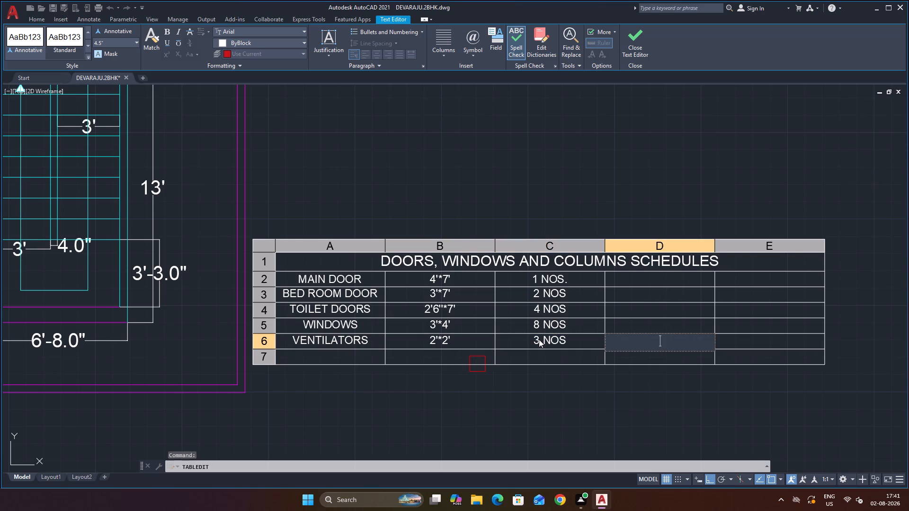
# Examine the ground floor, first floor and terrace headroom plans alongside the schedule table's door, window and ventilator entries.
pyautogui.scroll(-3, 539, 339)
pyautogui.scroll(1, 559, 365)
pyautogui.scroll(-1, 541, 356)
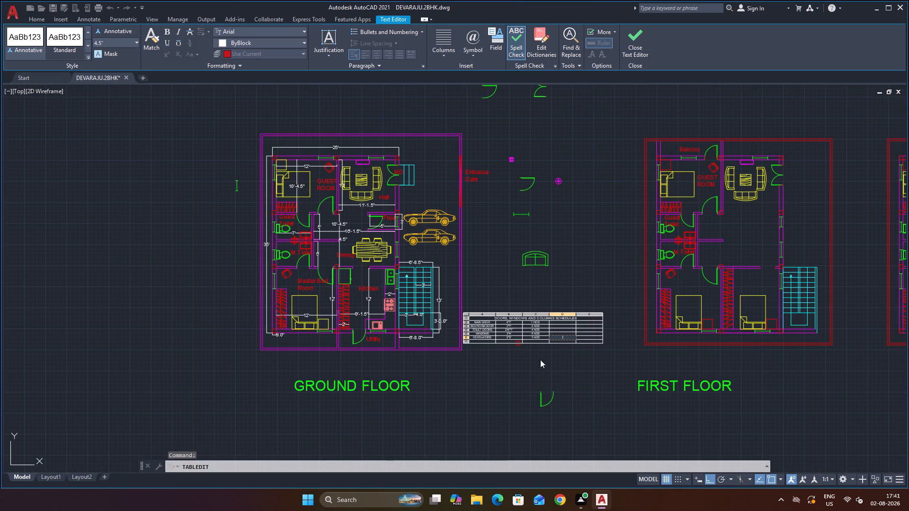
pyautogui.scroll(2, 575, 282)
pyautogui.scroll(-2, 538, 351)
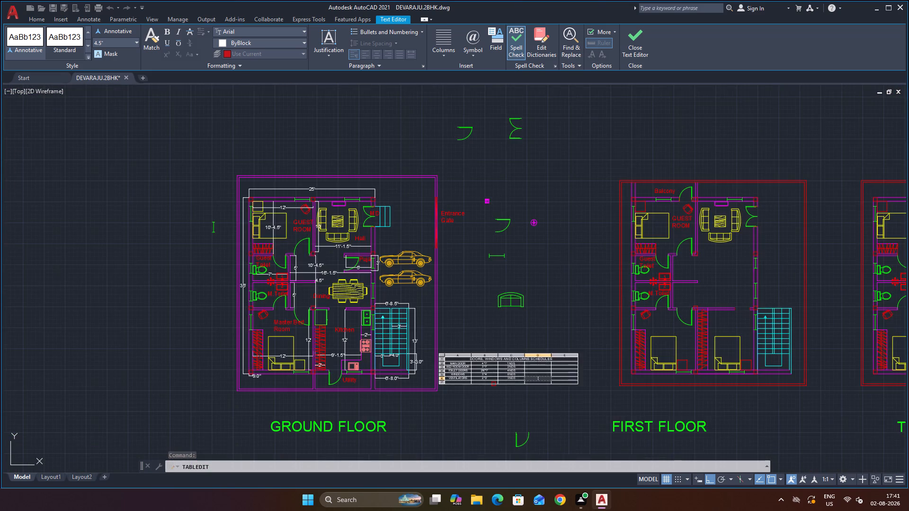
pyautogui.scroll(2, 529, 379)
pyautogui.scroll(-2, 454, 398)
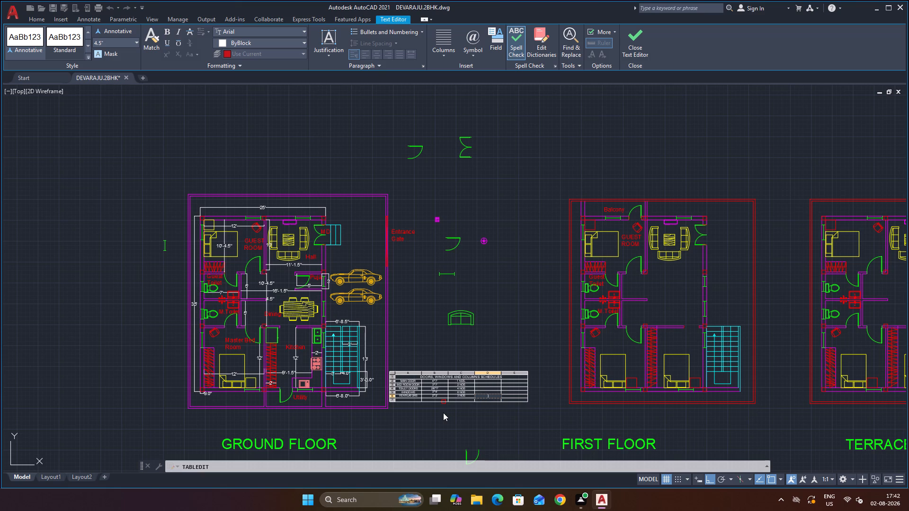
pyautogui.scroll(-3, 448, 416)
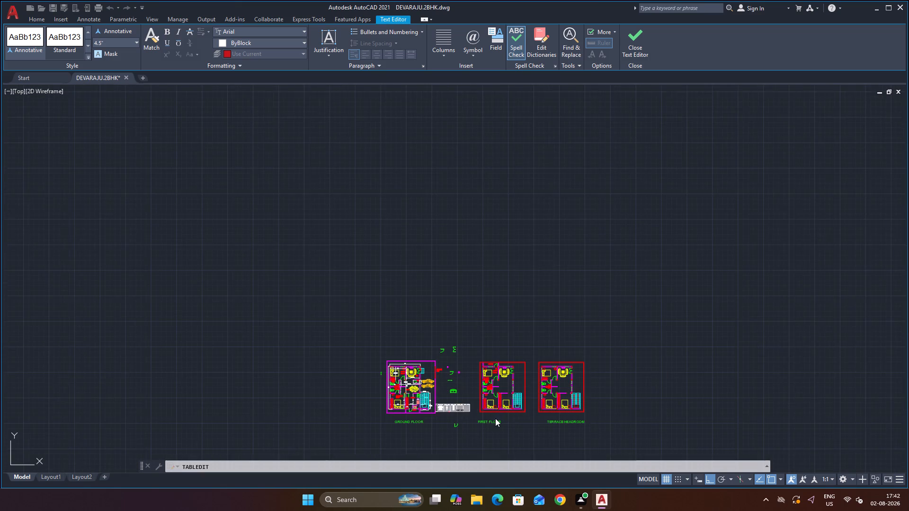
pyautogui.scroll(3, 495, 418)
pyautogui.scroll(-3, 511, 405)
pyautogui.scroll(3, 569, 424)
pyautogui.scroll(-2, 324, 363)
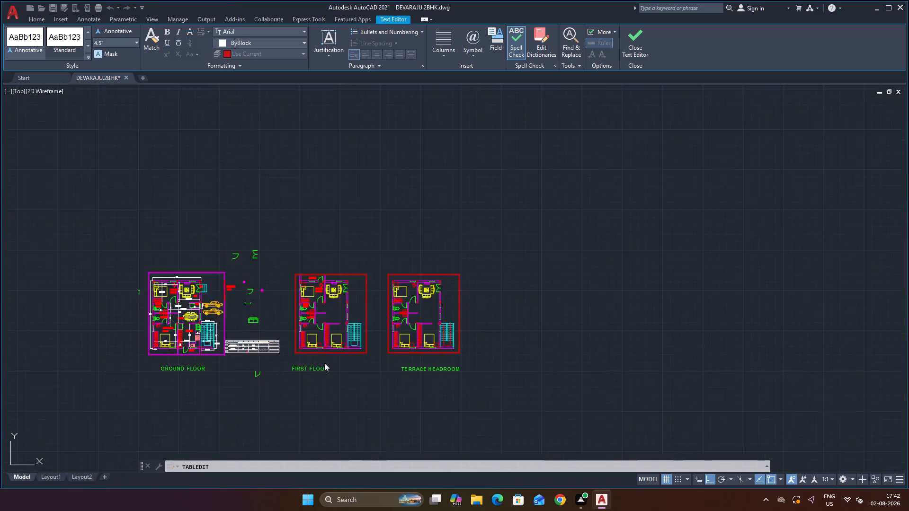
pyautogui.scroll(-1, 324, 363)
pyautogui.scroll(2, 203, 361)
pyautogui.scroll(2, 294, 303)
pyautogui.scroll(-2, 299, 310)
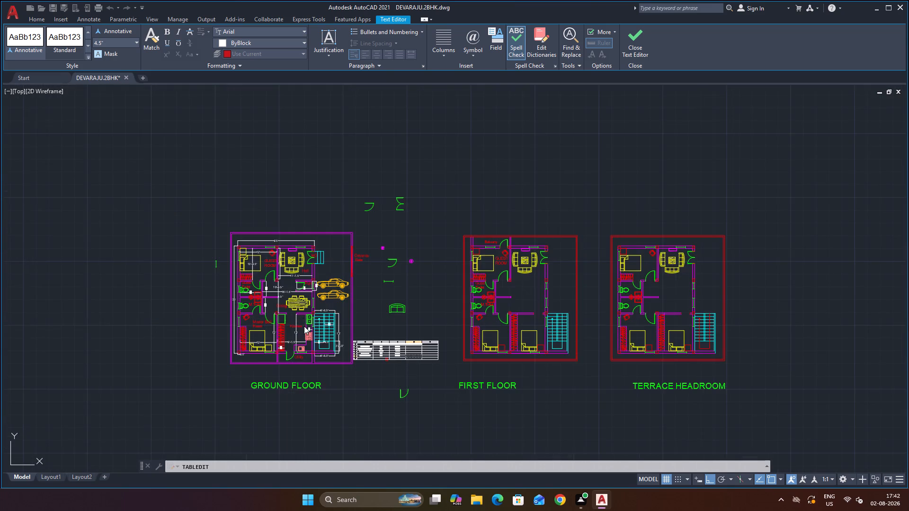
pyautogui.scroll(2, 277, 326)
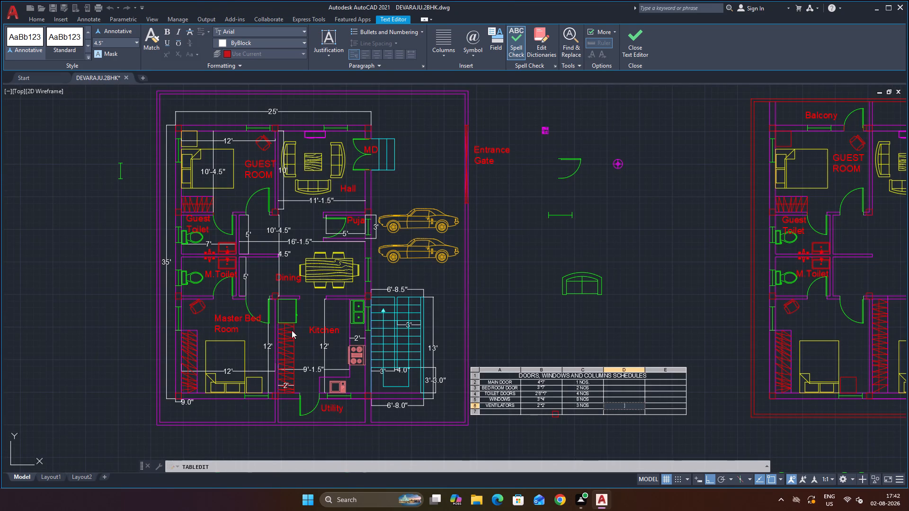
pyautogui.scroll(2, 295, 272)
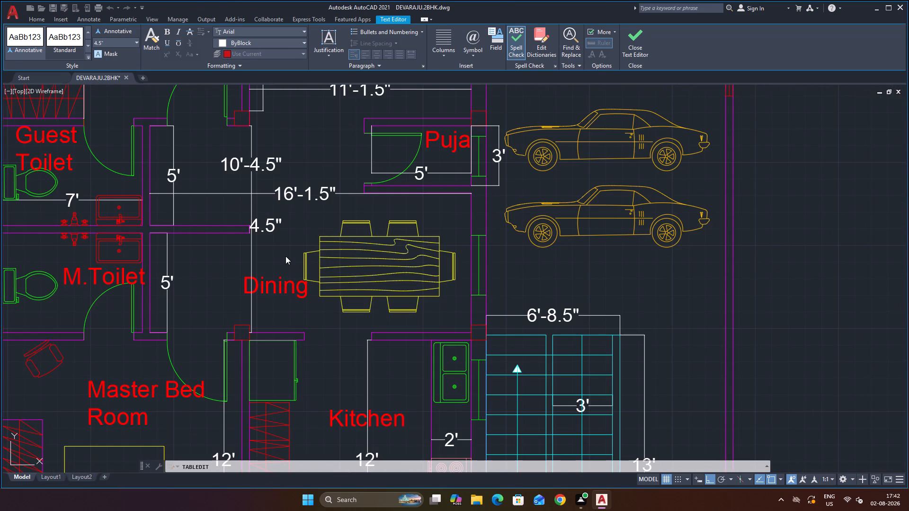
pyautogui.scroll(-2, 260, 226)
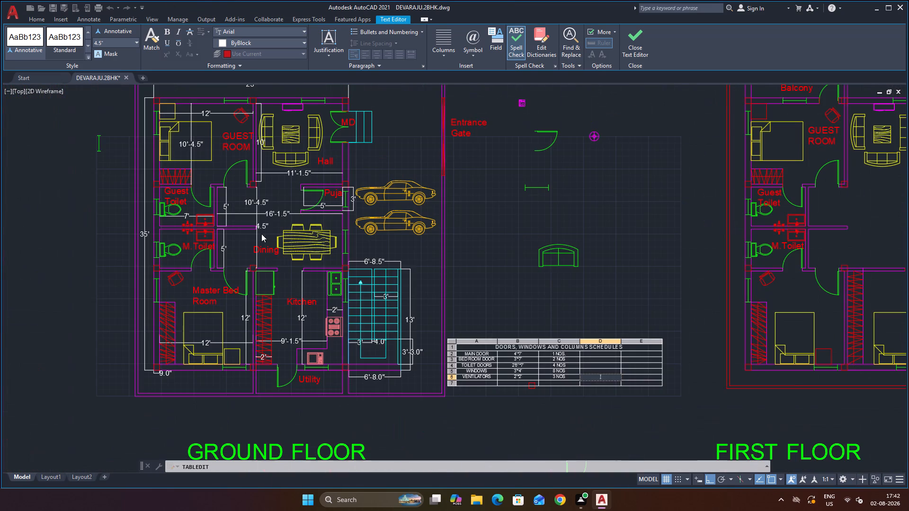
pyautogui.scroll(1, 615, 399)
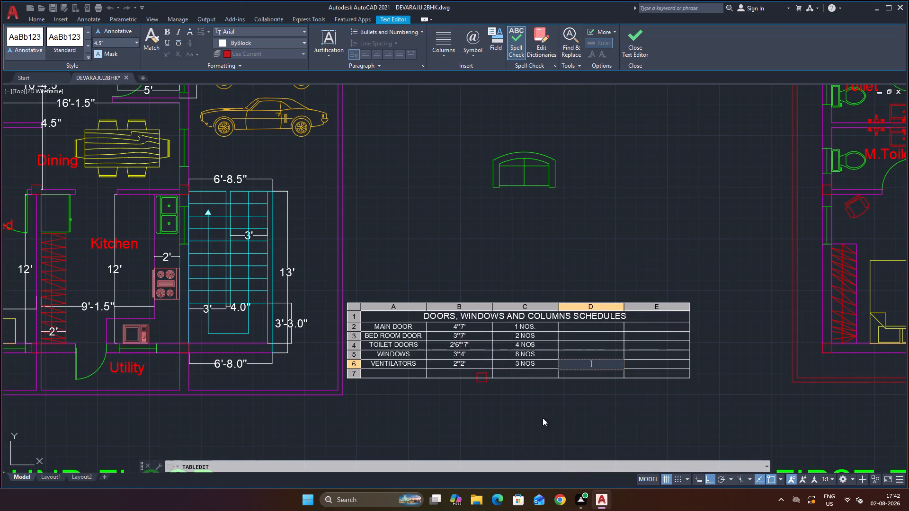
pyautogui.scroll(-1, 472, 414)
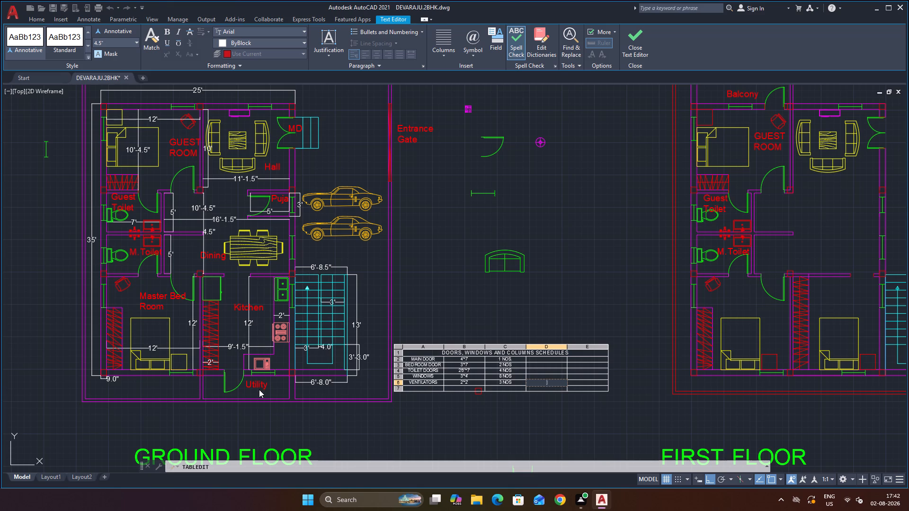
pyautogui.scroll(1, 488, 389)
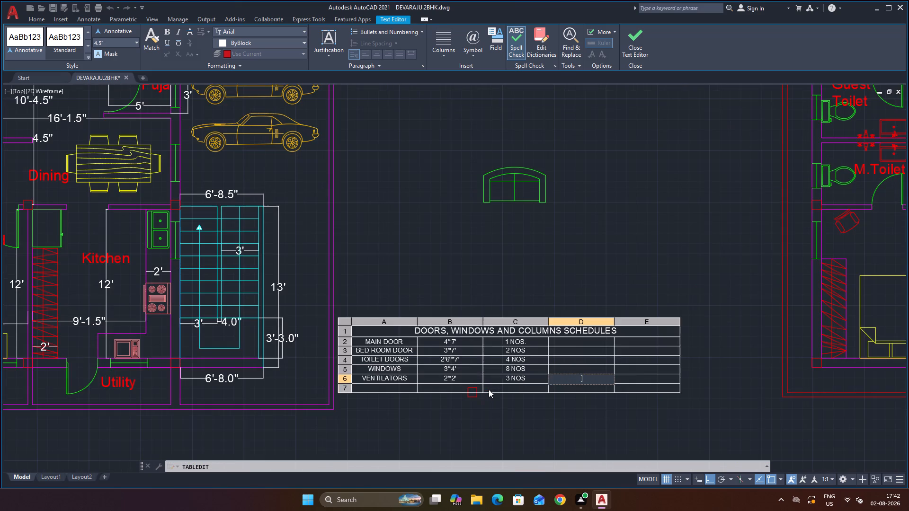
pyautogui.scroll(1, 489, 390)
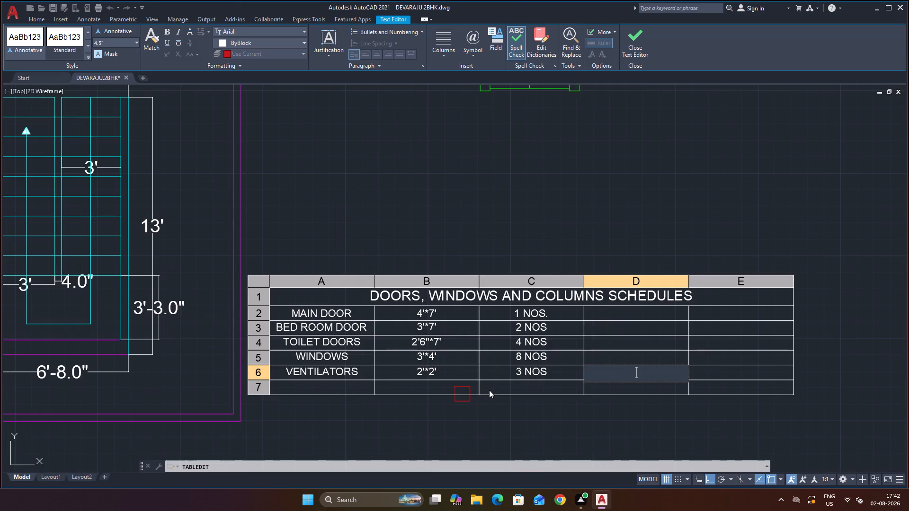
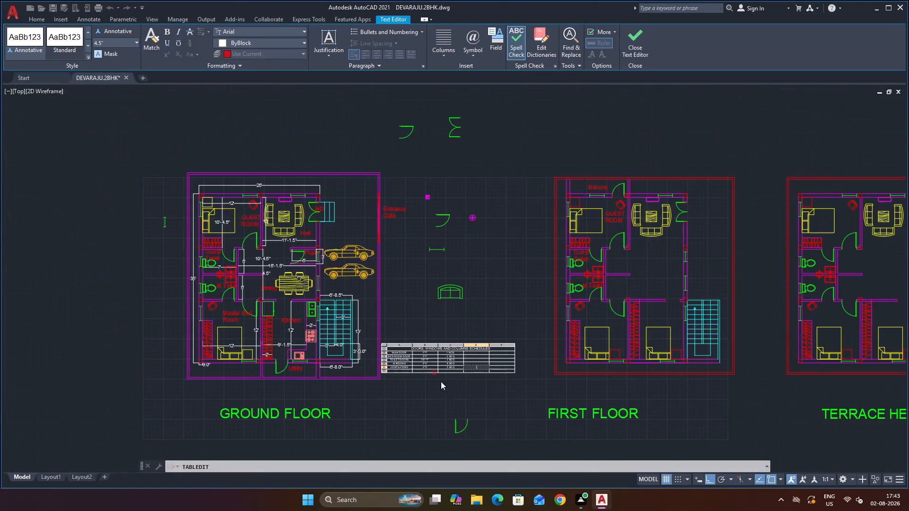
# Delete the empty fifth column, E, from the doors, windows and columns schedule table.
pyautogui.scroll(2, 520, 380)
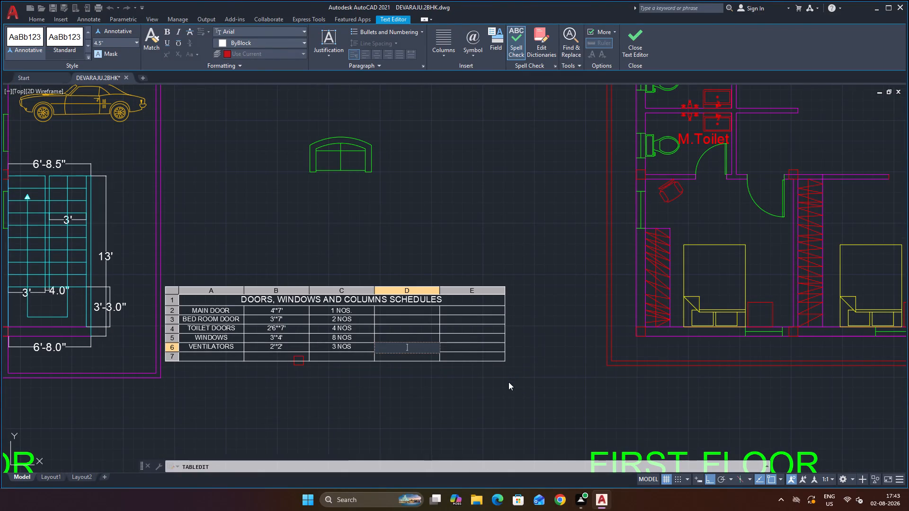
pyautogui.press('Escape')
pyautogui.press('Escape')
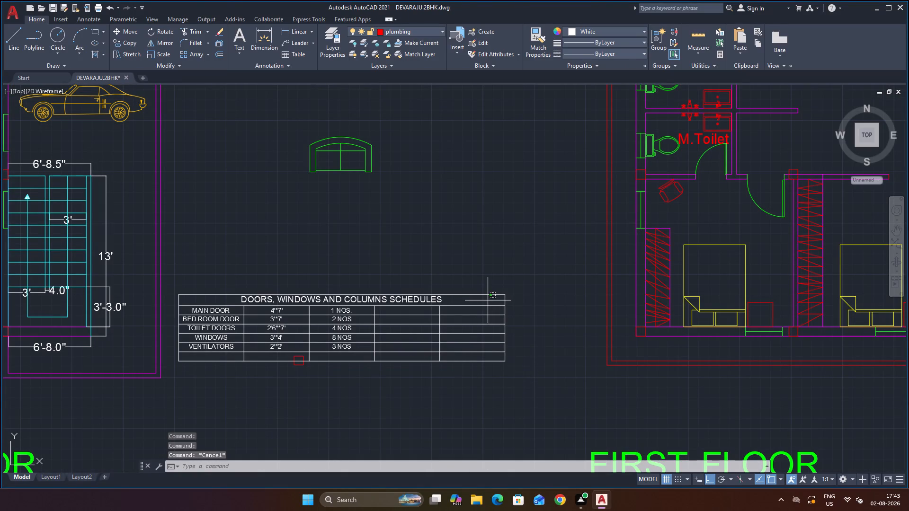
pyautogui.click(488, 300)
pyautogui.rightClick(489, 292)
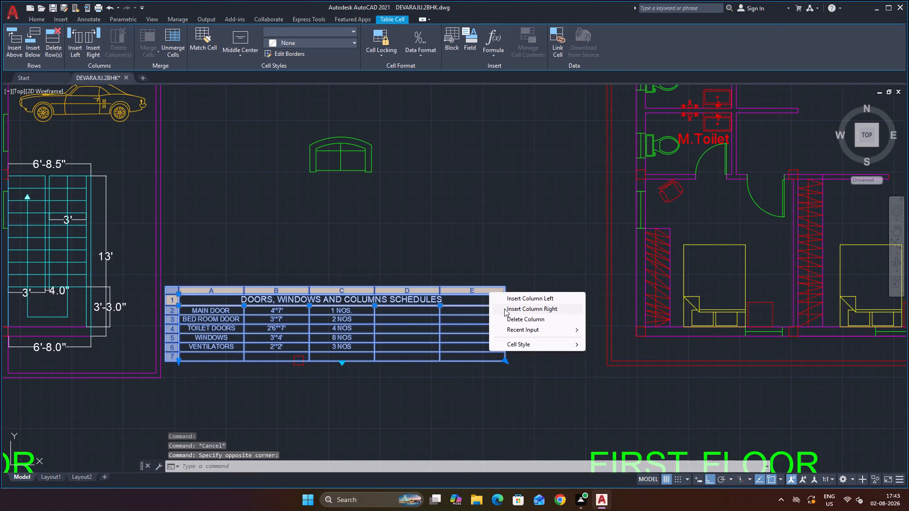
pyautogui.click(512, 320)
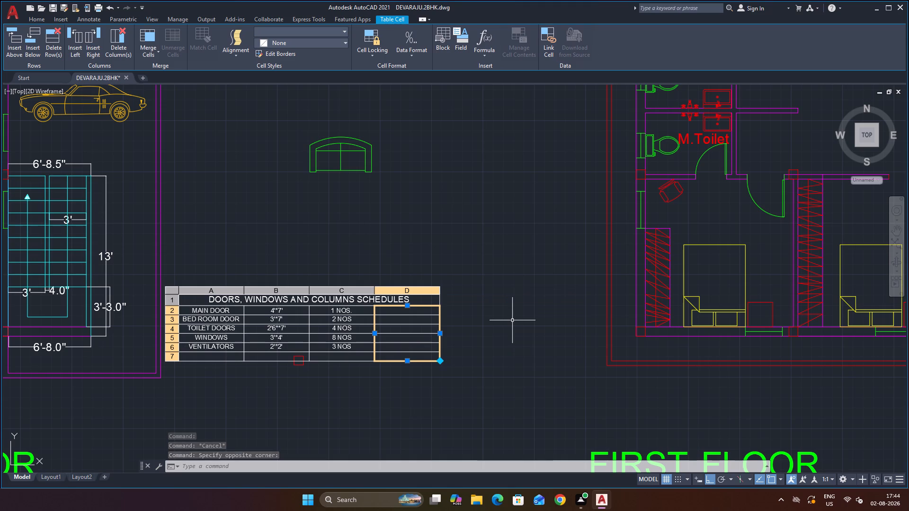
pyautogui.press('Escape')
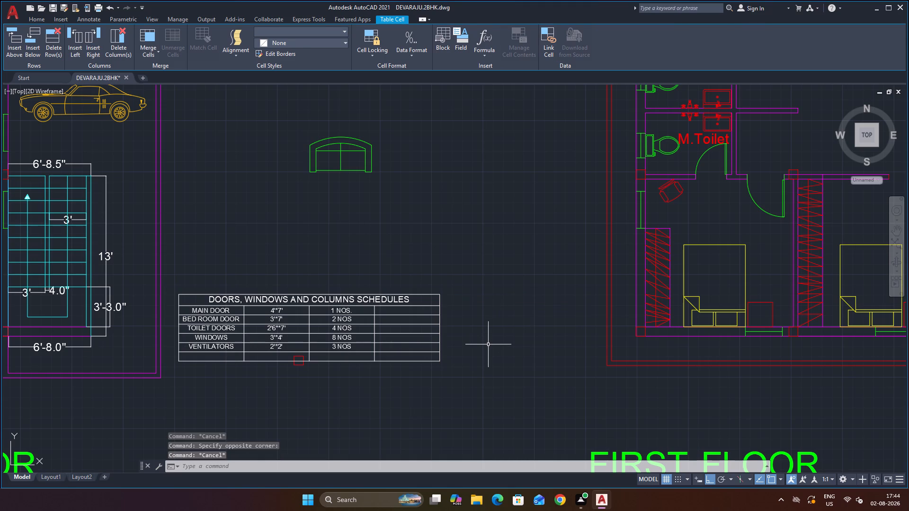
# Move the small red column square out of the schedule table's bottom row to the empty space just below the table.
pyautogui.scroll(1, 381, 392)
pyautogui.scroll(-2, 404, 389)
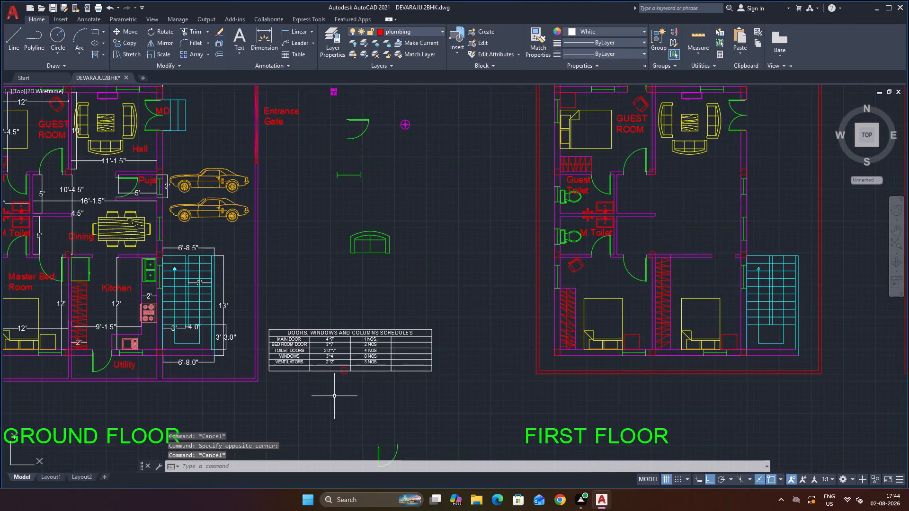
pyautogui.scroll(2, 334, 396)
pyautogui.click(362, 339)
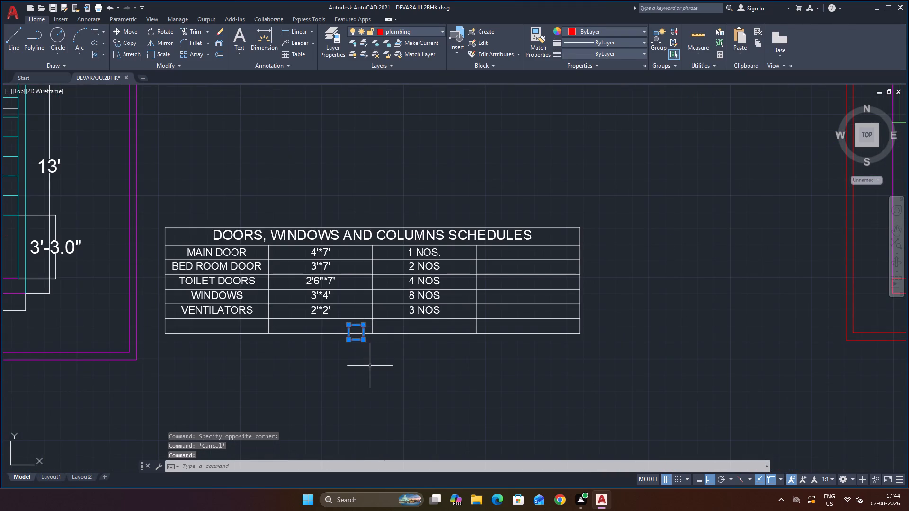
pyautogui.press('m')
pyautogui.press('Return')
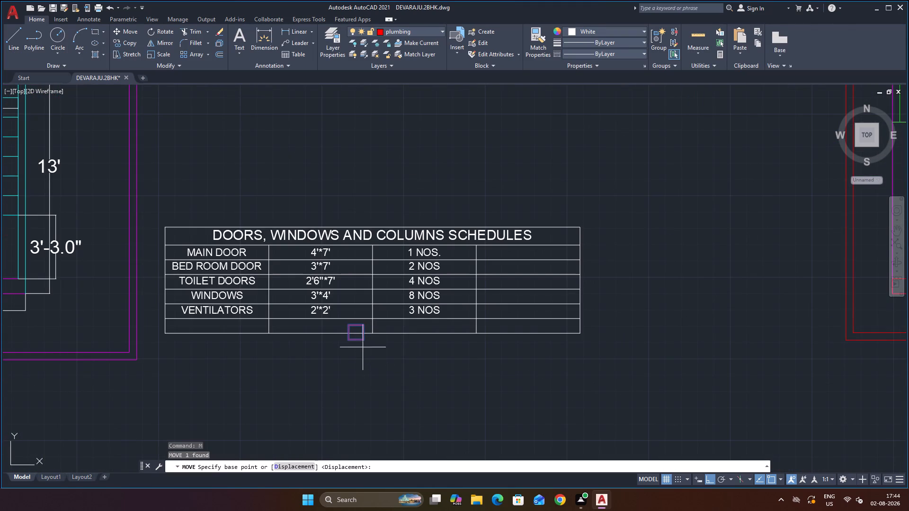
pyautogui.click(363, 343)
pyautogui.click(372, 392)
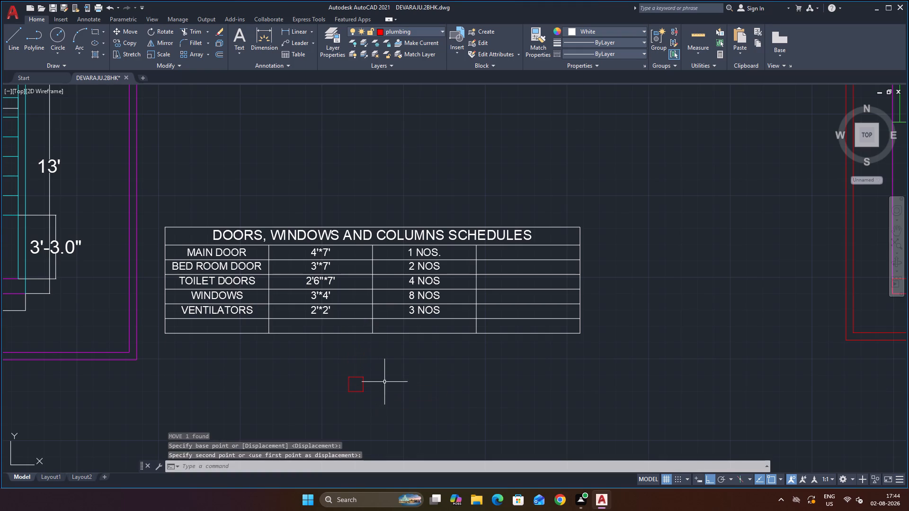
pyautogui.press('Escape')
# Enter "COLUMNS" in the first column of the row below VENTILATORS in the schedule table.
pyautogui.doubleClick(220, 325)
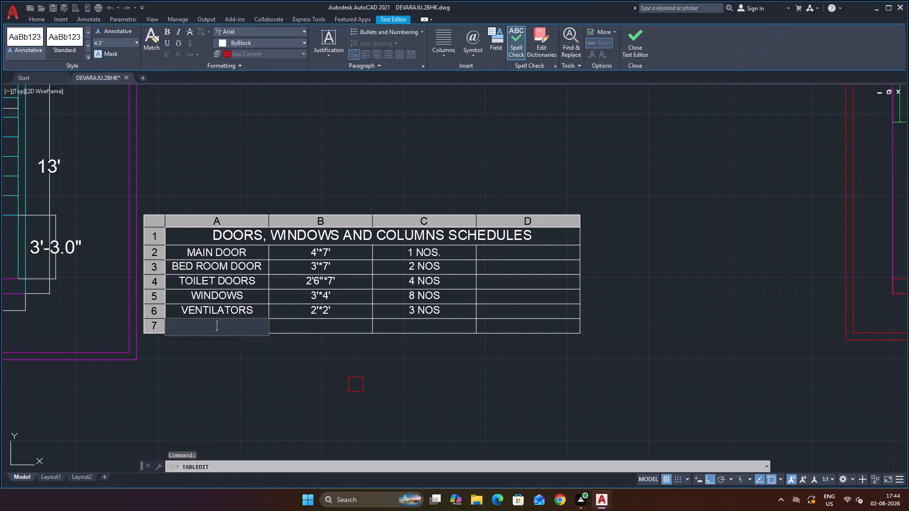
pyautogui.write('COLUMS')
pyautogui.press('BackSpace')
pyautogui.press('BackSpace')
pyautogui.write('MNS')
pyautogui.press('Tab')
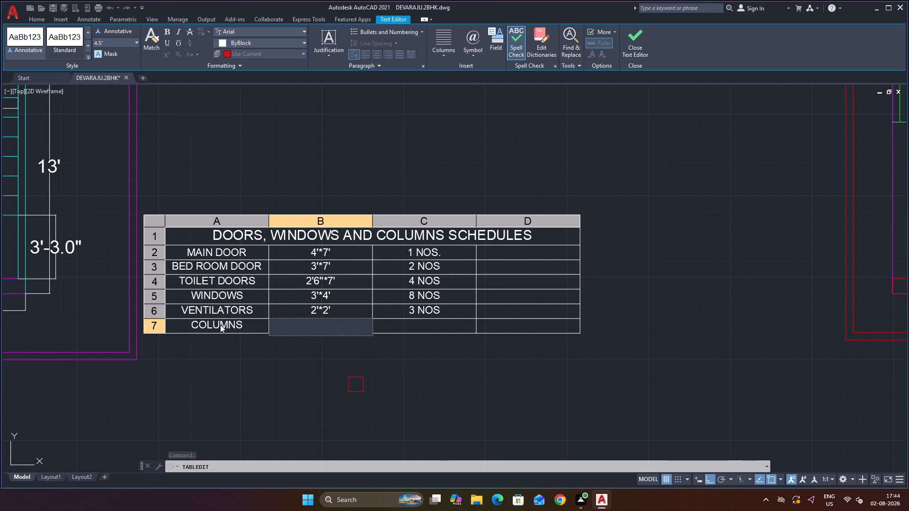
# Enter the size 9"*9" (with inch marks on both numbers) in the second column of the COLUMNS row.
pyautogui.press('9')
pyautogui.press("'")
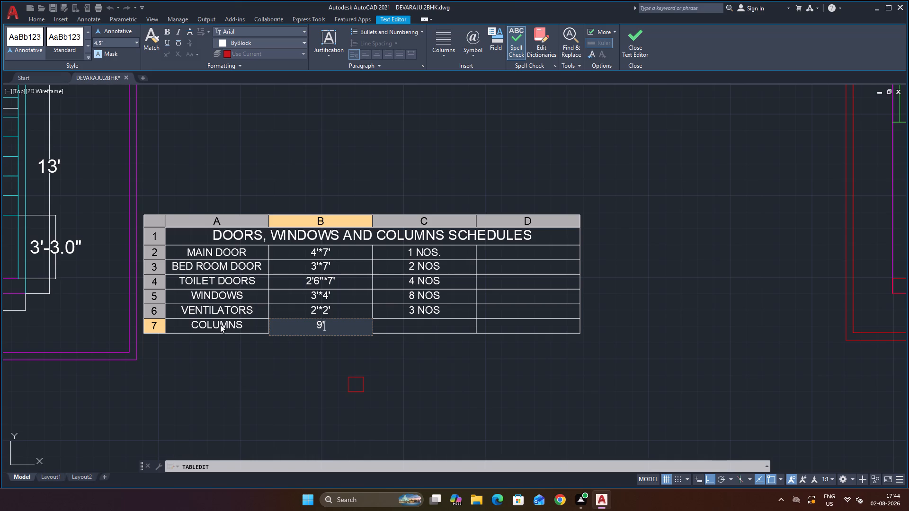
pyautogui.write("*9''")
pyautogui.press('Left')
pyautogui.press('Left')
pyautogui.press('Left')
pyautogui.press('Left')
pyautogui.press("'")
pyautogui.press('Tab')
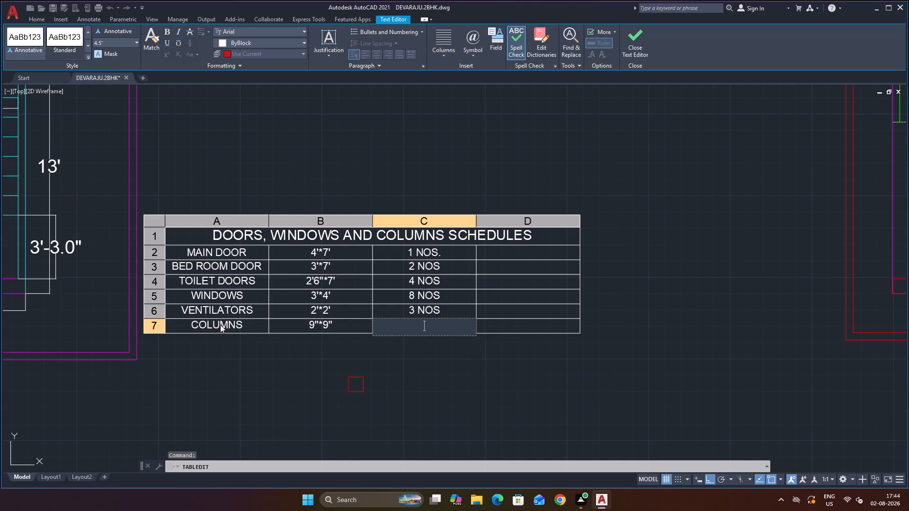
# Enter the quantity "12 NOS" in the third column of the COLUMNS row and finish editing the table.
pyautogui.write('12 NOS')
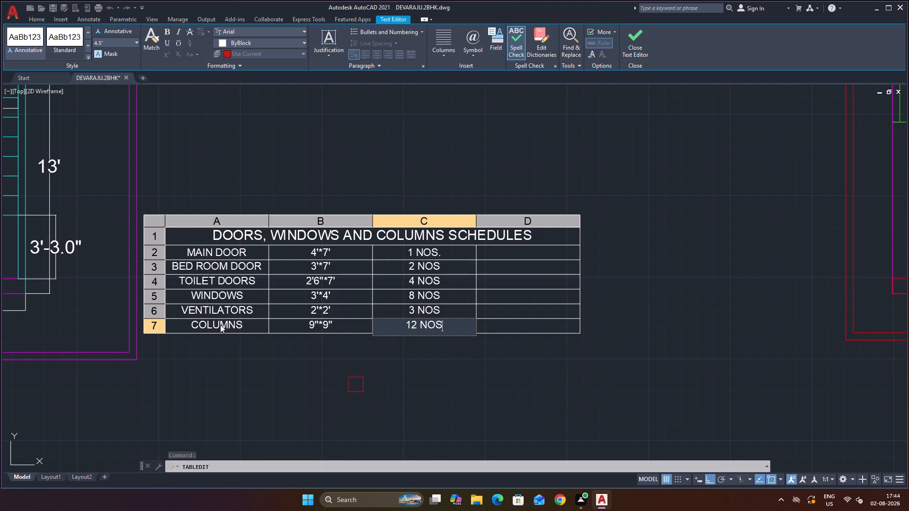
pyautogui.click(584, 357)
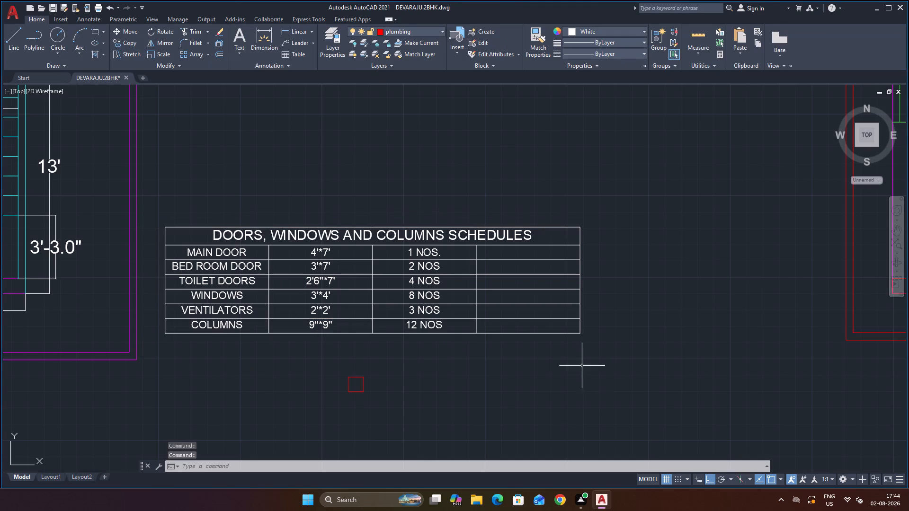
# Examine the schedule table and the ground floor, first floor and terrace headroom plans, checking the ground floor rooms and existing dimensions closely.
pyautogui.scroll(-2, 588, 404)
pyautogui.scroll(1, 629, 411)
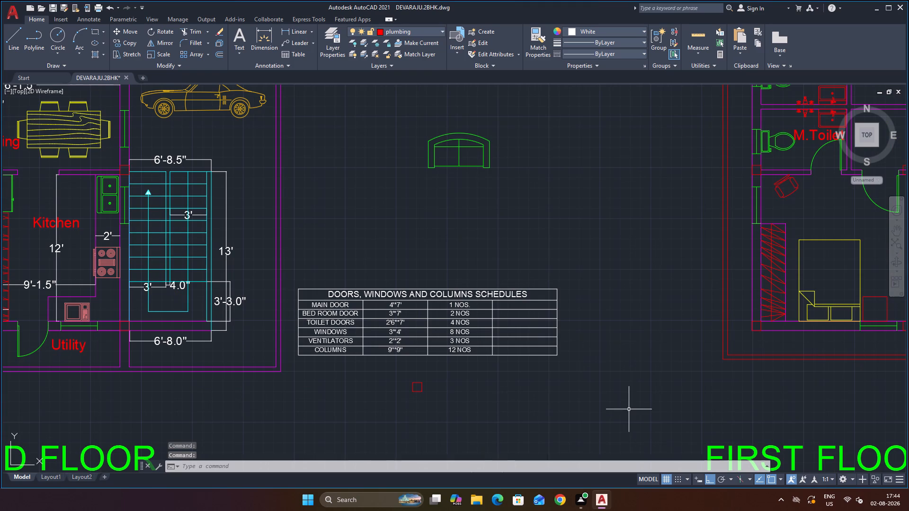
pyautogui.scroll(-1, 651, 367)
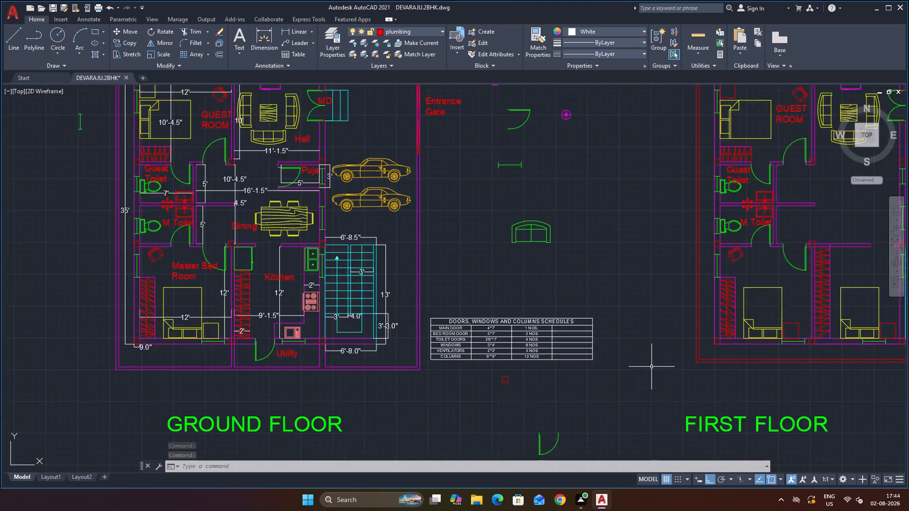
pyautogui.scroll(-2, 651, 367)
pyautogui.scroll(1, 729, 355)
pyautogui.scroll(-1, 731, 355)
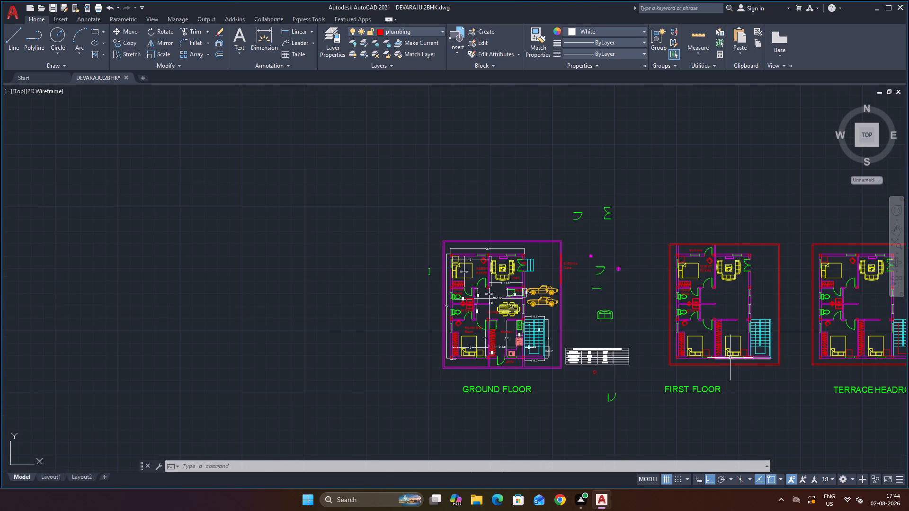
pyautogui.scroll(1, 740, 354)
pyautogui.scroll(-3, 741, 354)
pyautogui.scroll(2, 814, 348)
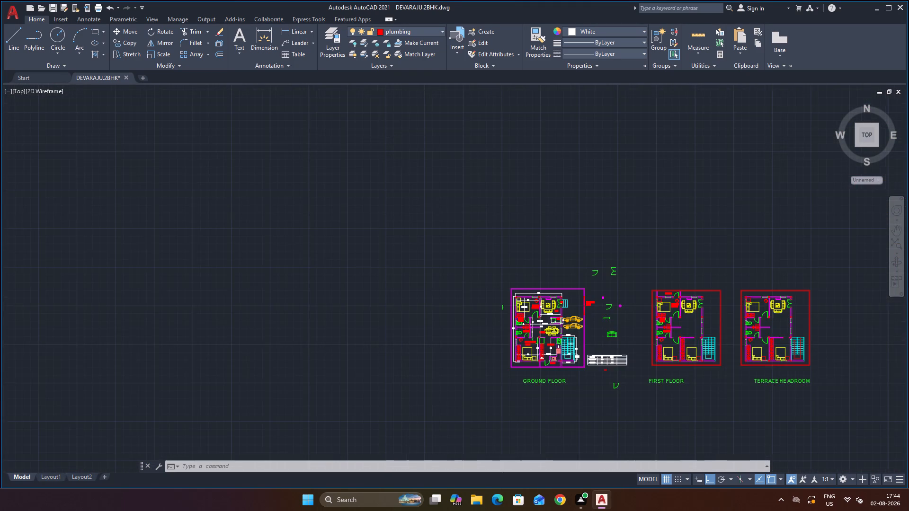
pyautogui.scroll(1, 815, 348)
pyautogui.scroll(1, 180, 376)
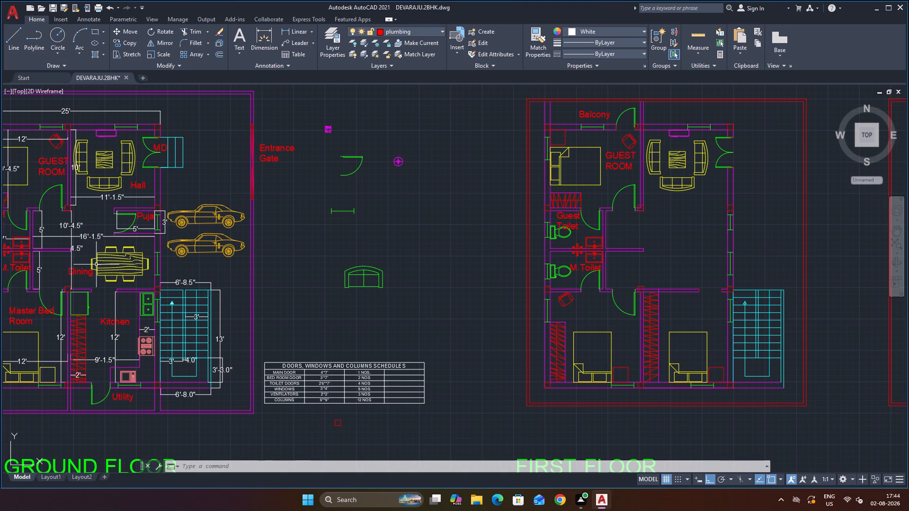
pyautogui.scroll(-1, 218, 190)
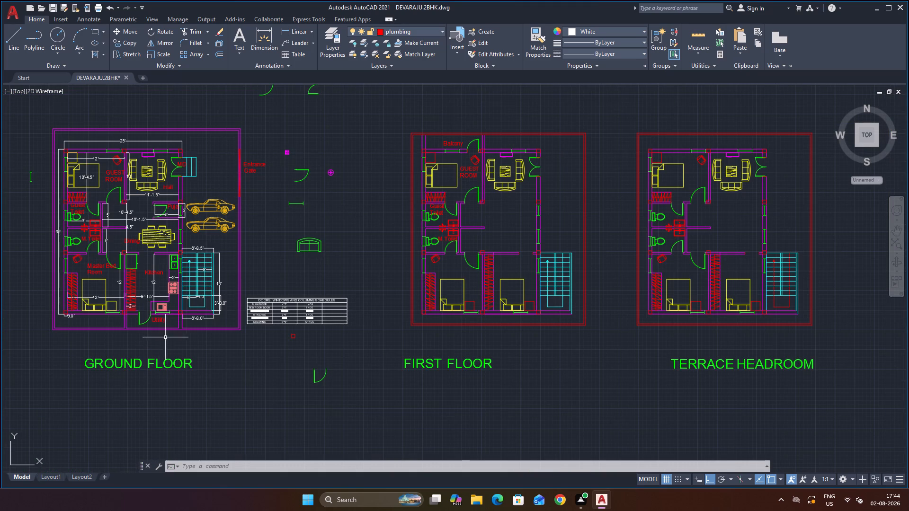
pyautogui.scroll(1, 90, 321)
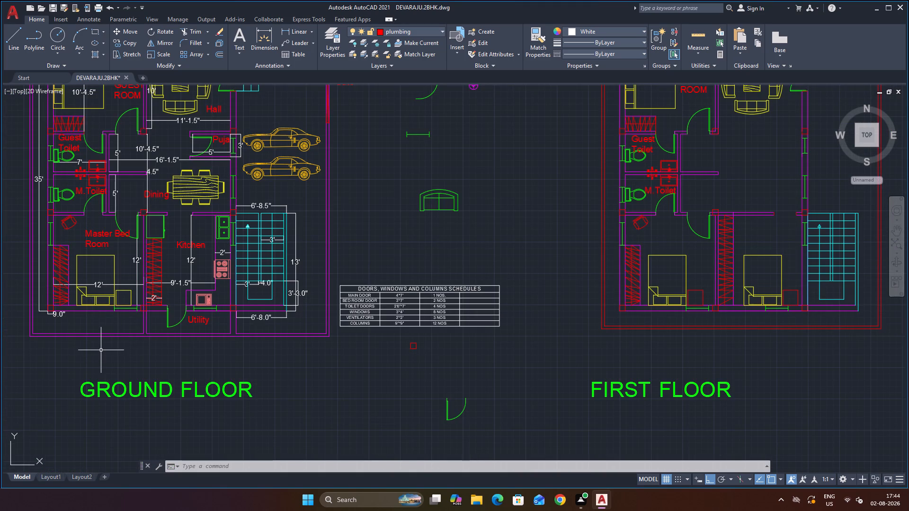
pyautogui.scroll(-1, 100, 350)
pyautogui.scroll(1, 73, 286)
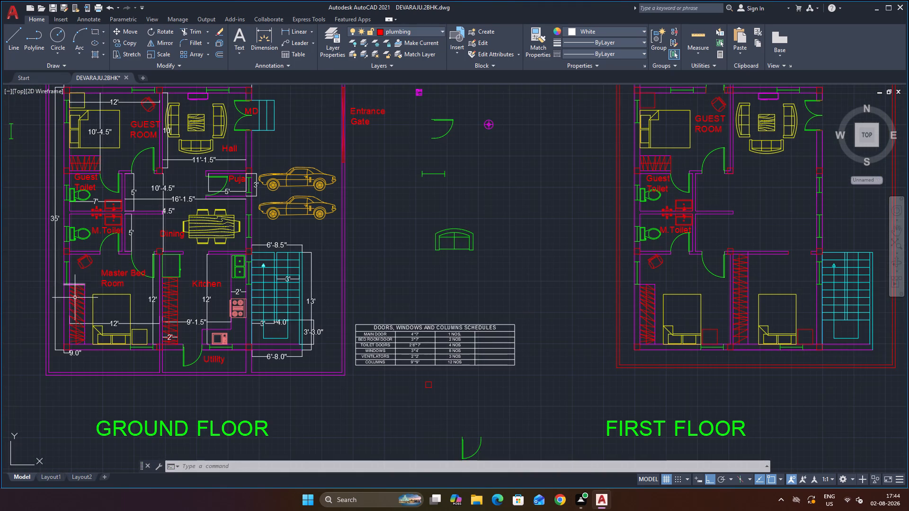
pyautogui.scroll(2, 81, 326)
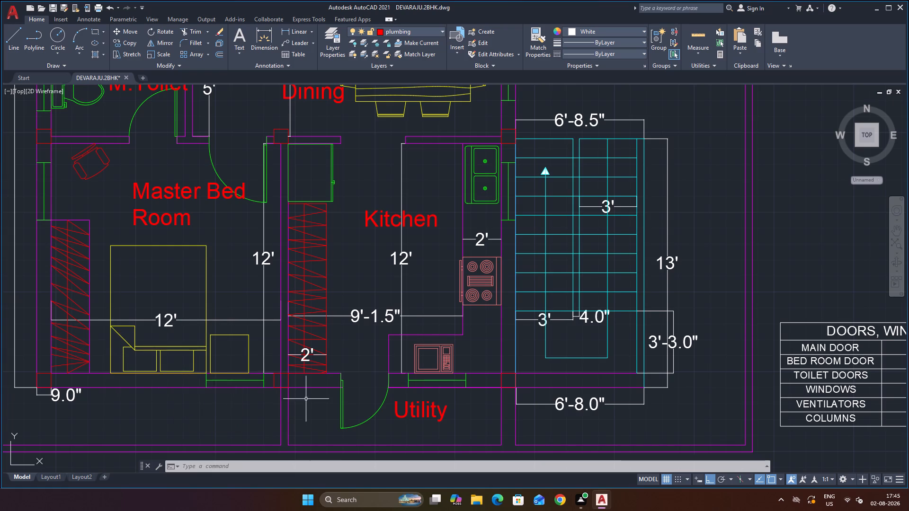
pyautogui.scroll(-1, 355, 388)
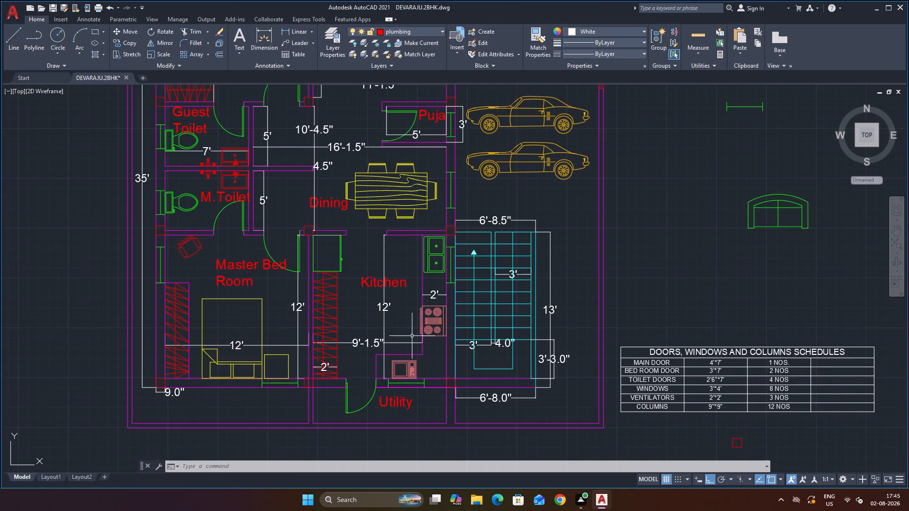
pyautogui.scroll(-1, 417, 332)
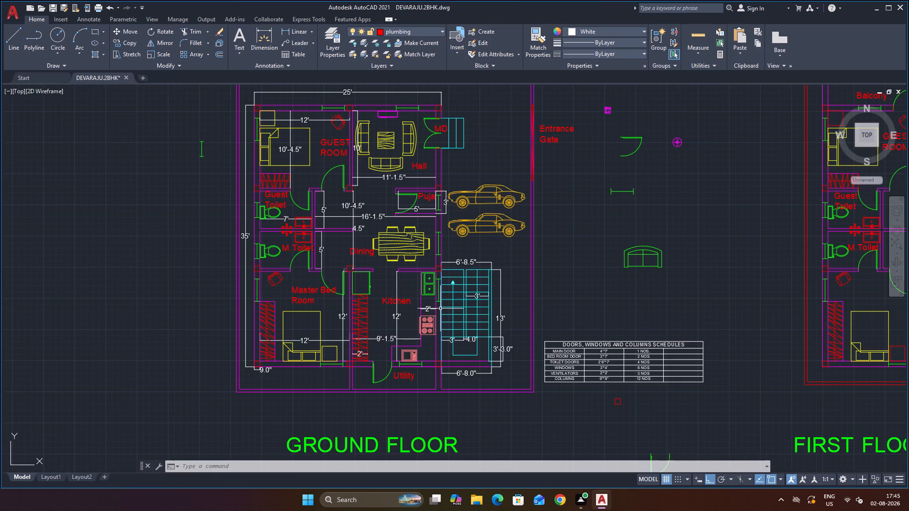
# Add a vertical linear dimension in the ground floor Dining area, from the kitchen wall up to the Puja wall, beside the outer wall.
pyautogui.scroll(1, 428, 225)
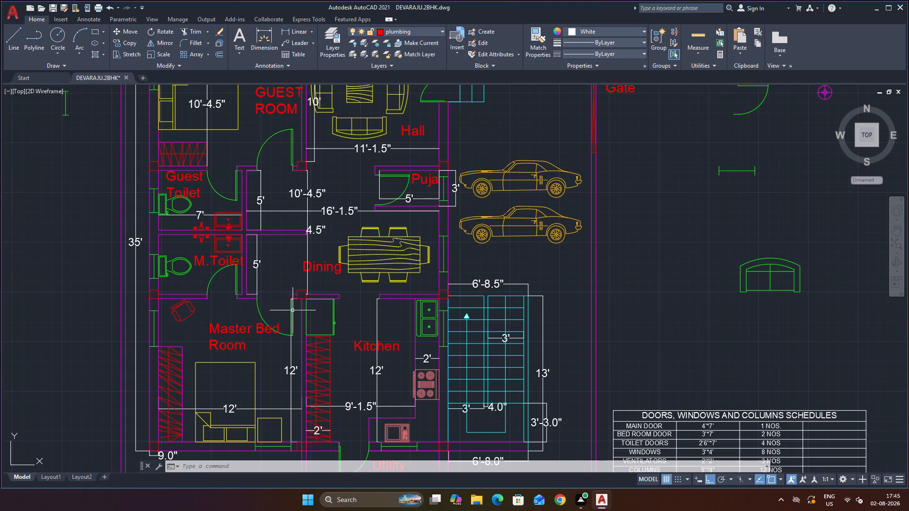
pyautogui.scroll(1, 494, 302)
pyautogui.click(295, 32)
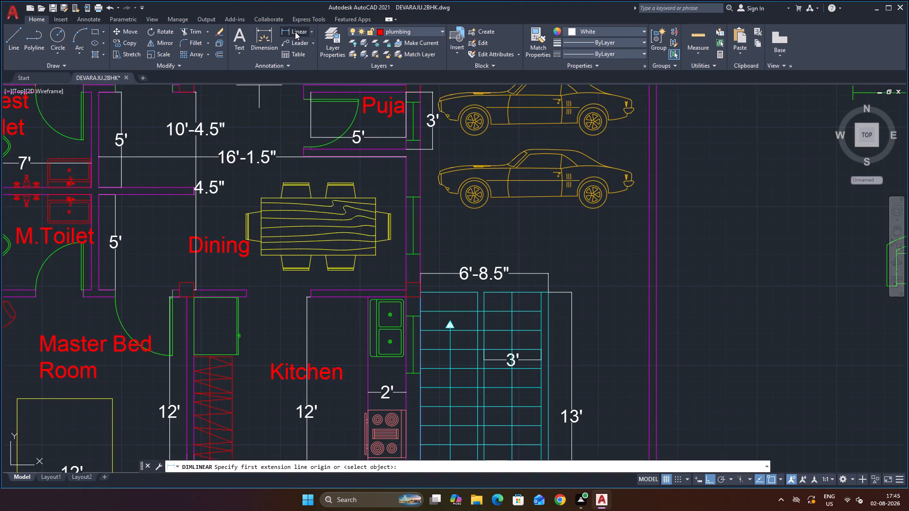
pyautogui.click(405, 291)
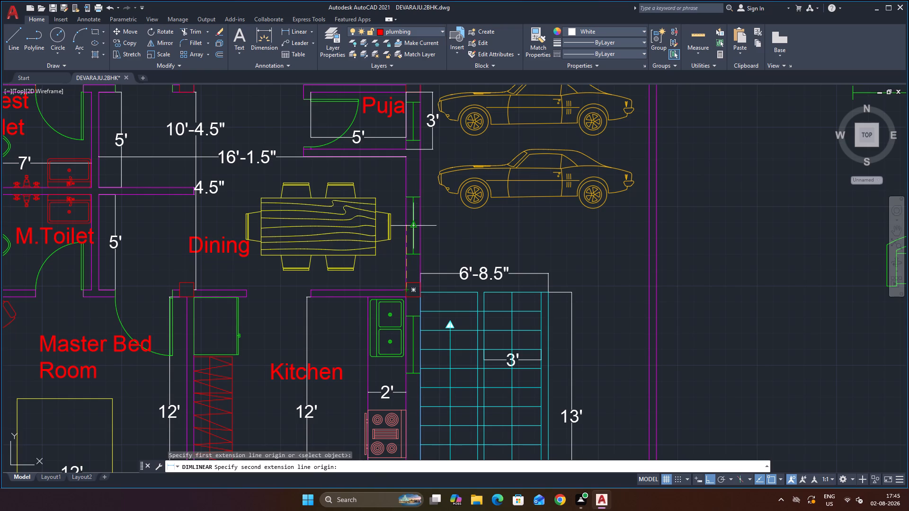
pyautogui.click(406, 156)
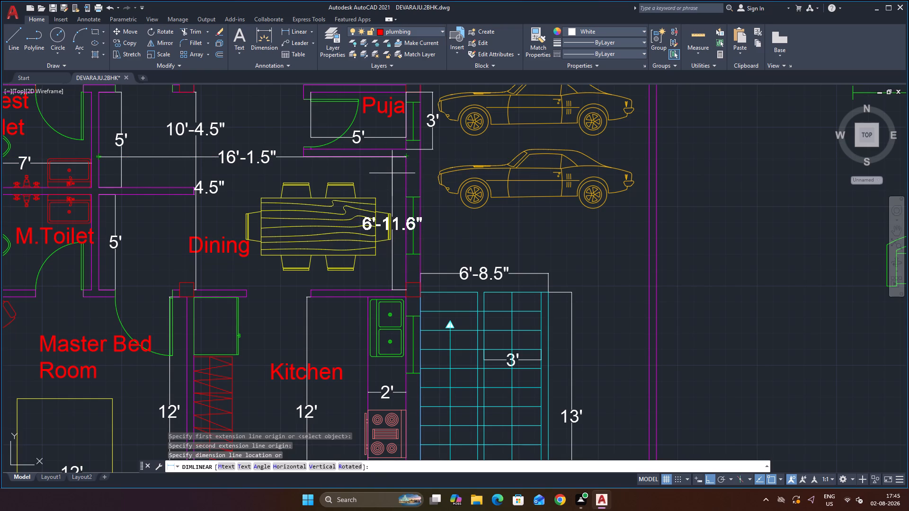
pyautogui.click(395, 175)
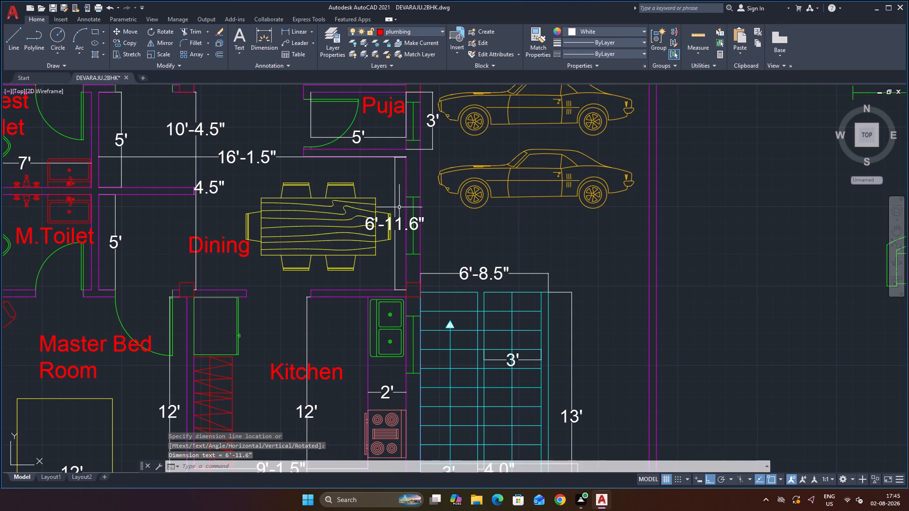
# Move the text of the Dining area's vertical dimension upward along its line, clear of the dining table.
pyautogui.click(398, 221)
pyautogui.moveTo(395, 226); pyautogui.dragTo(395, 214)
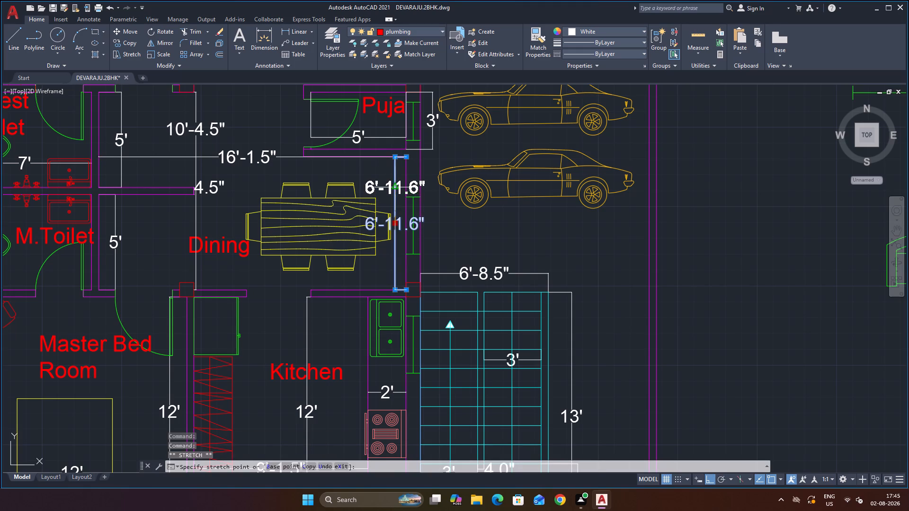
pyautogui.click(391, 181)
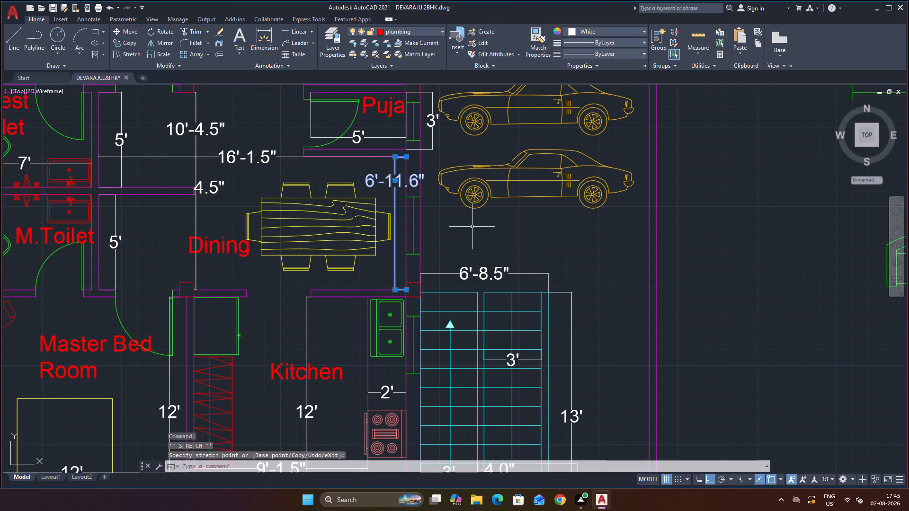
pyautogui.press('Escape')
# Examine the ground floor plan around the Dining area, staircase, car parking and entrance gate for missing dimensions.
pyautogui.scroll(-1, 473, 228)
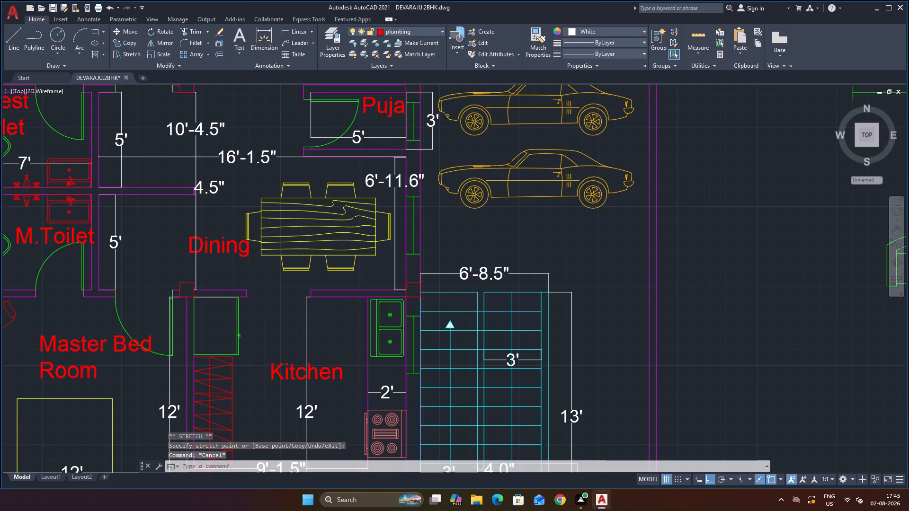
pyautogui.scroll(2, 476, 215)
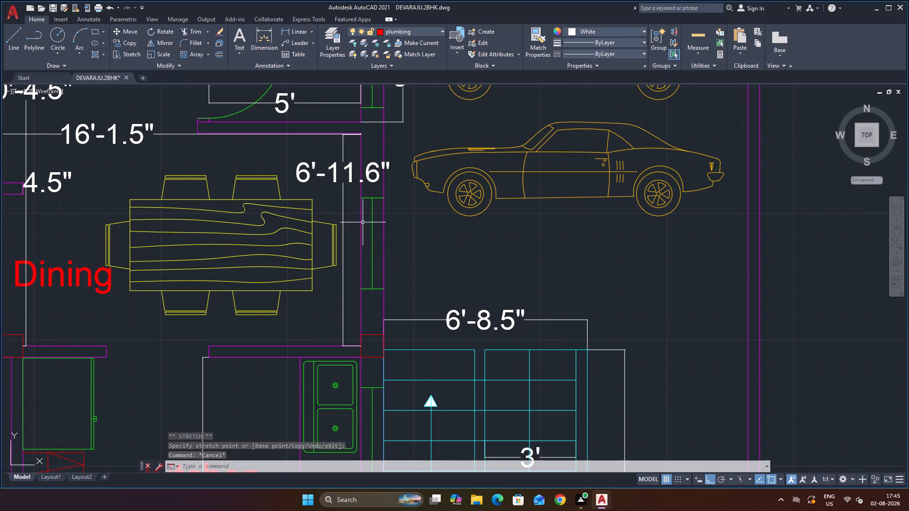
pyautogui.scroll(3, 348, 337)
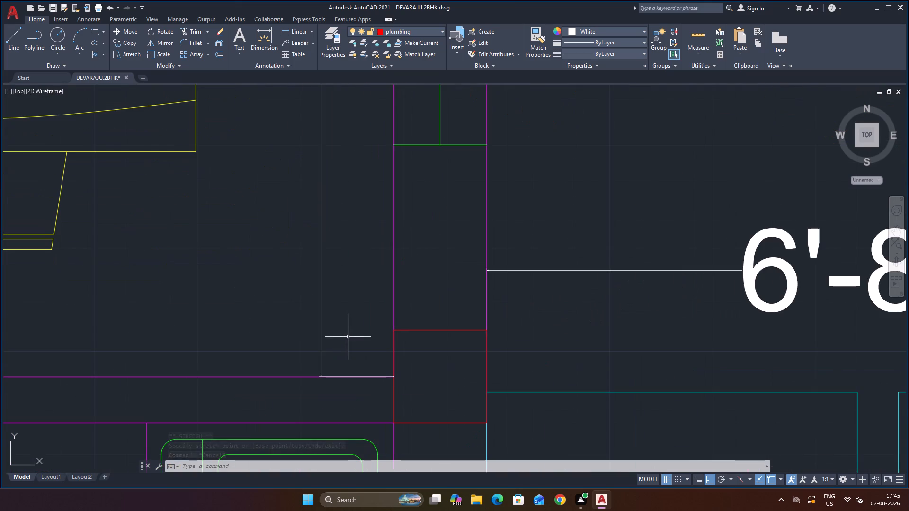
pyautogui.scroll(-5, 344, 311)
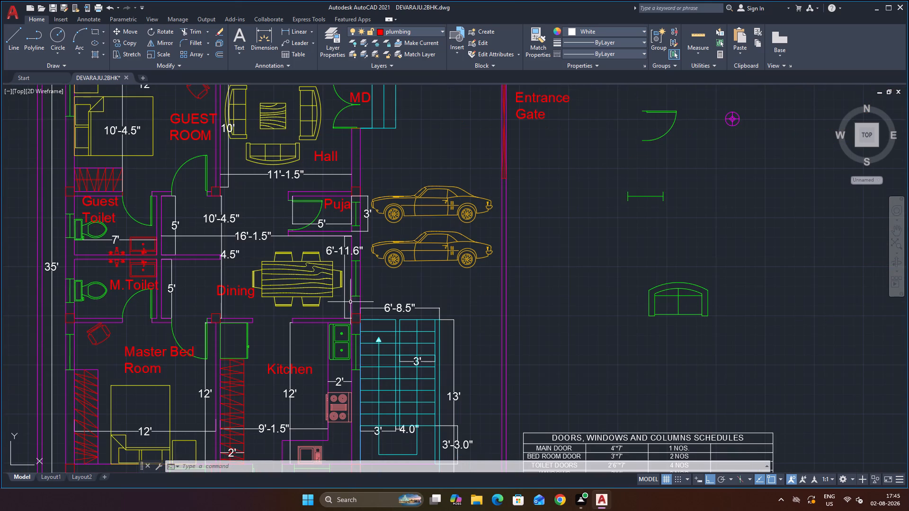
pyautogui.press('Escape')
pyautogui.press('Escape')
pyautogui.scroll(1, 392, 250)
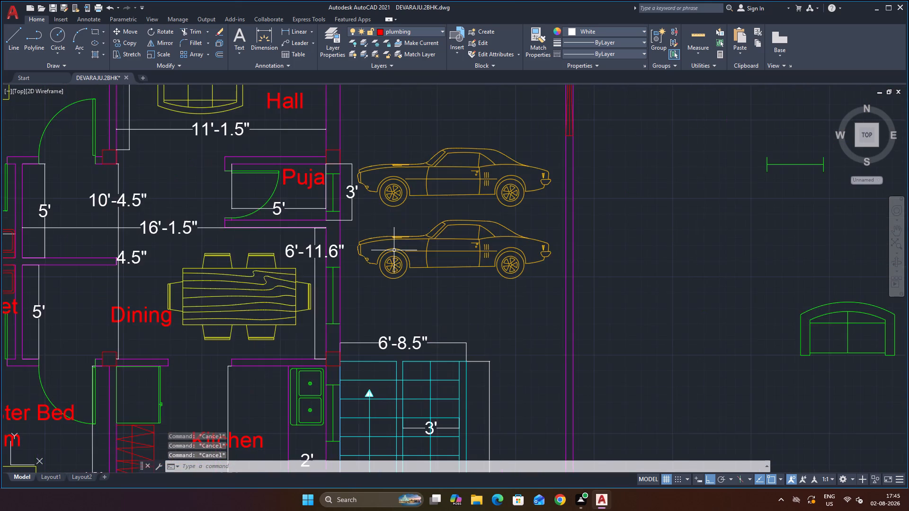
pyautogui.scroll(-3, 398, 253)
pyautogui.scroll(1, 505, 289)
pyautogui.scroll(-1, 505, 289)
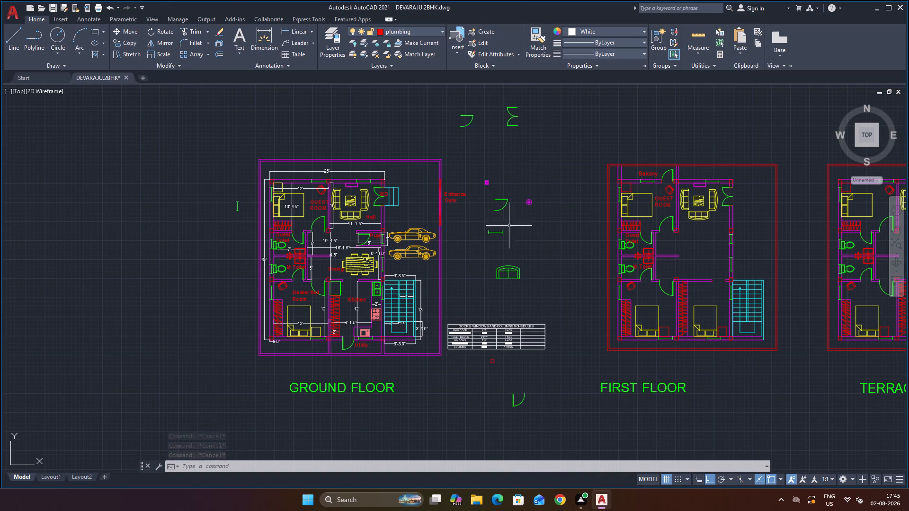
pyautogui.scroll(1, 477, 321)
pyautogui.scroll(-2, 425, 225)
pyautogui.scroll(2, 430, 155)
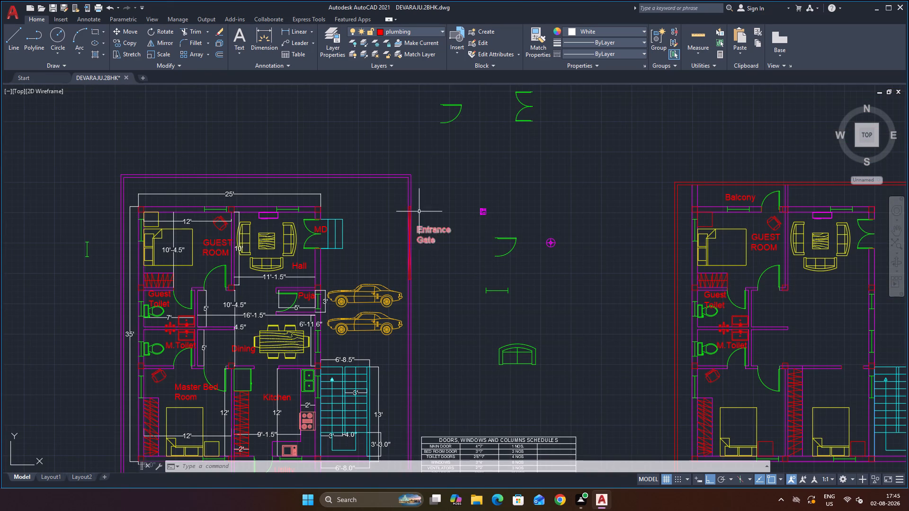
# Add a horizontal linear dimension from the Hall's outer corner near MD to the compound wall's inner face, in line with the 25' dimension.
pyautogui.click(300, 31)
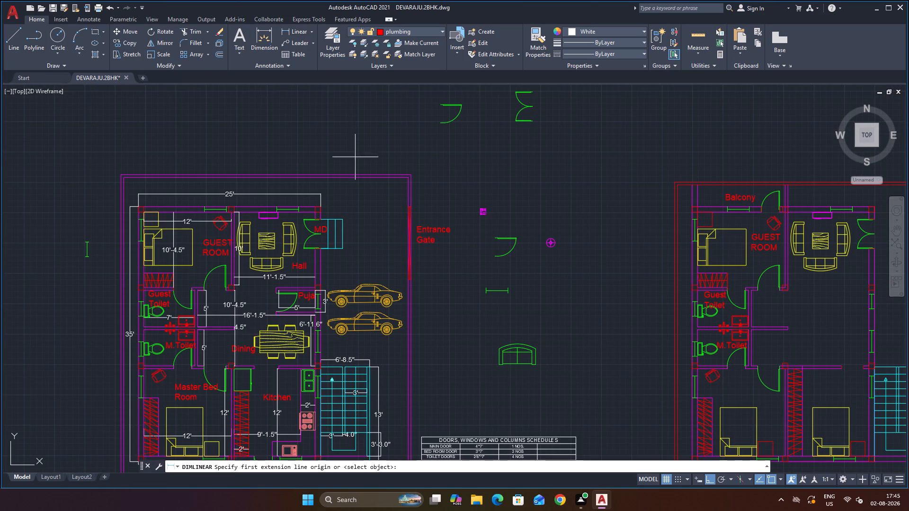
pyautogui.scroll(2, 339, 210)
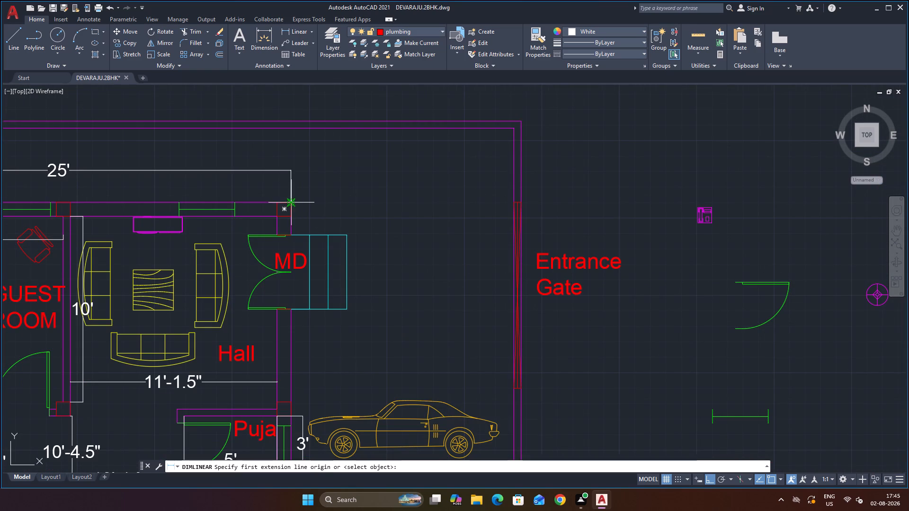
pyautogui.click(289, 205)
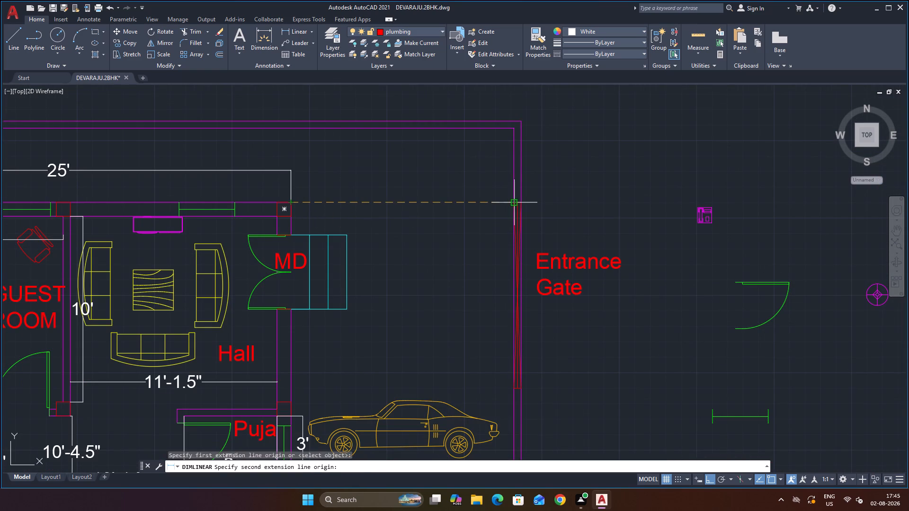
pyautogui.click(515, 202)
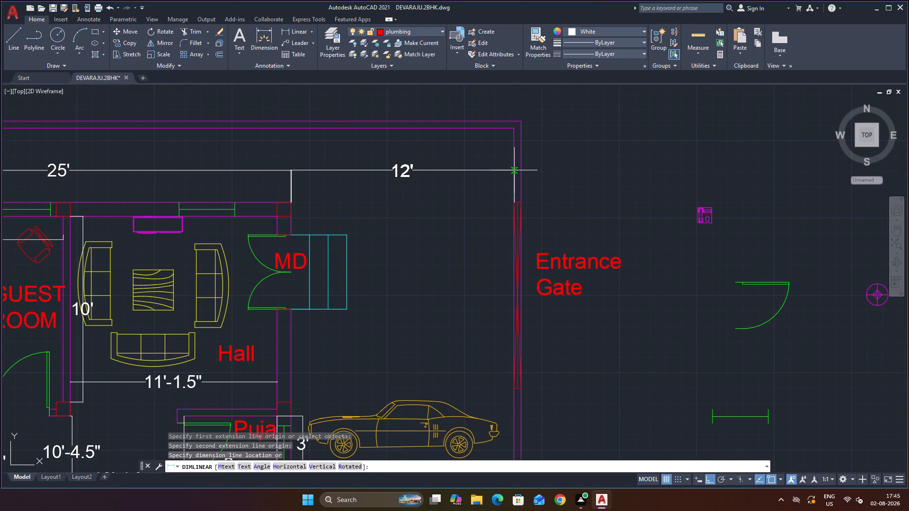
pyautogui.click(515, 170)
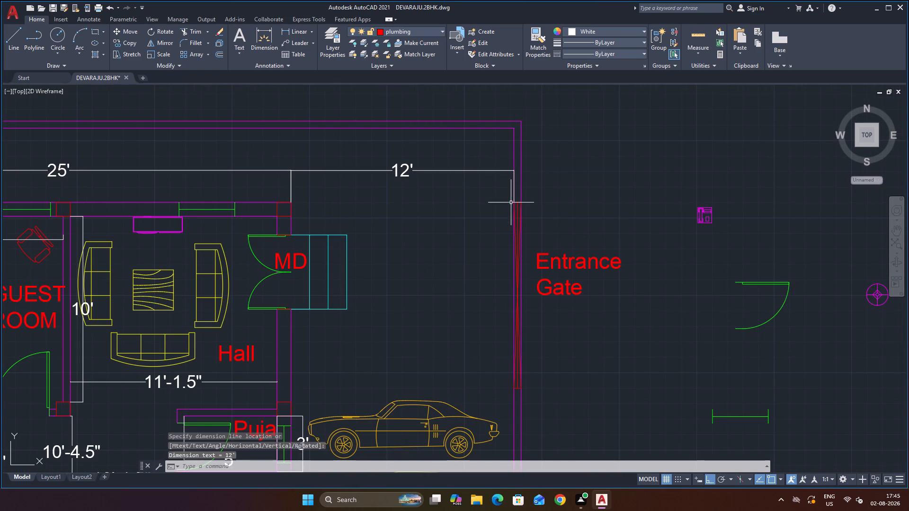
# Add an overall vertical dimension between the two outer corners of the ground floor compound wall, outside the guest and master bedroom side.
pyautogui.scroll(-3, 468, 270)
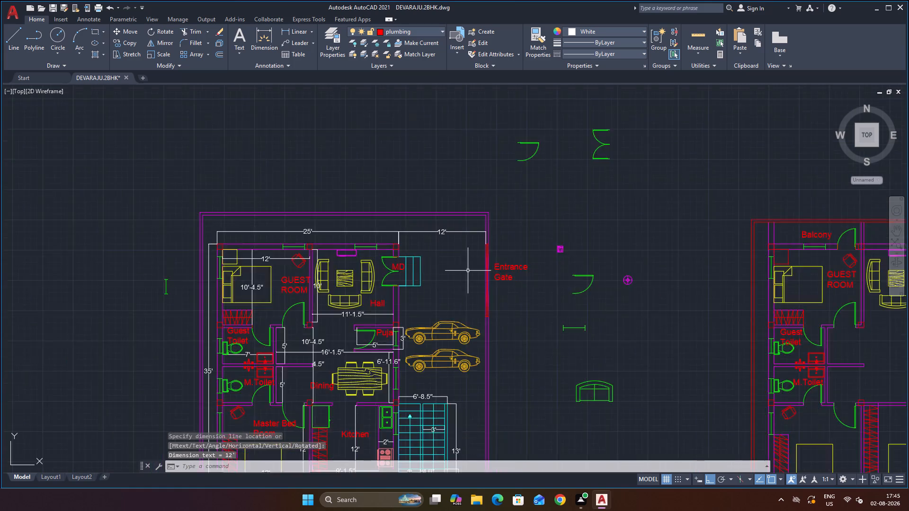
pyautogui.scroll(1, 464, 338)
pyautogui.scroll(-3, 470, 333)
pyautogui.scroll(3, 467, 356)
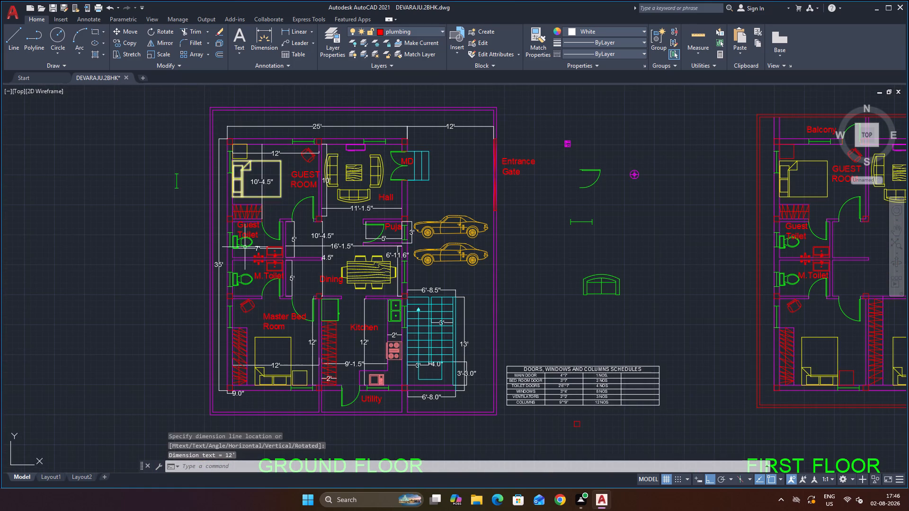
pyautogui.click(303, 33)
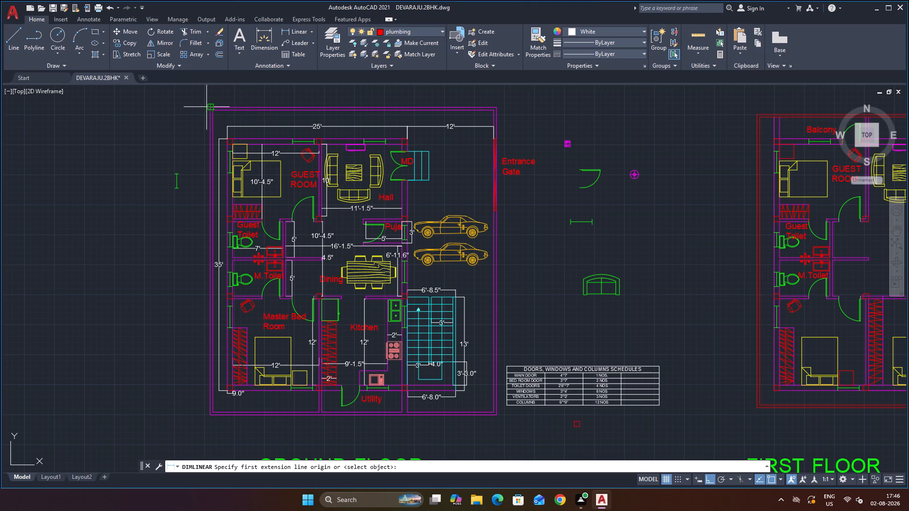
pyautogui.scroll(3, 206, 107)
pyautogui.click(222, 110)
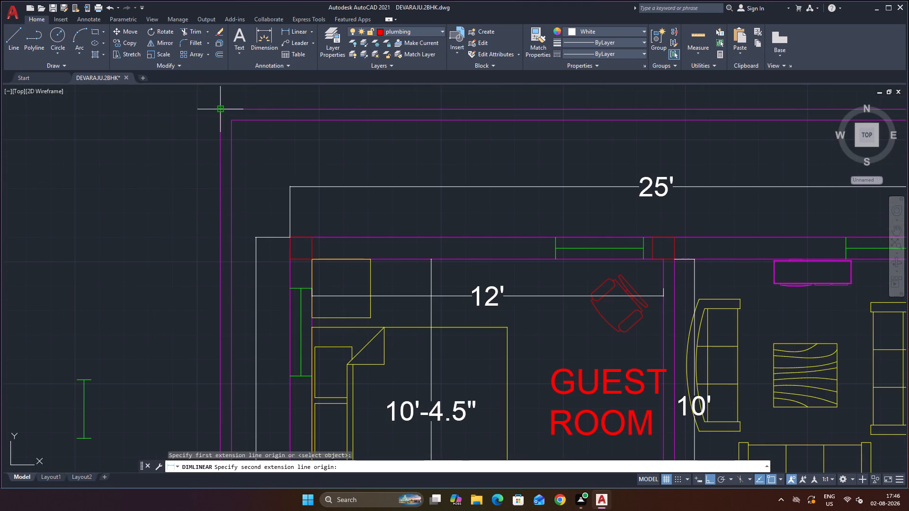
pyautogui.scroll(-4, 223, 114)
pyautogui.scroll(-3, 231, 192)
pyautogui.scroll(3, 231, 253)
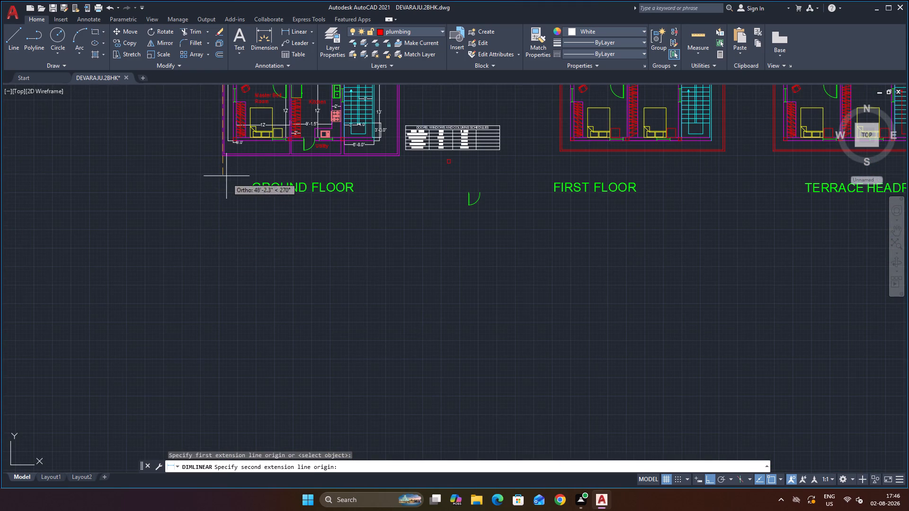
pyautogui.click(222, 155)
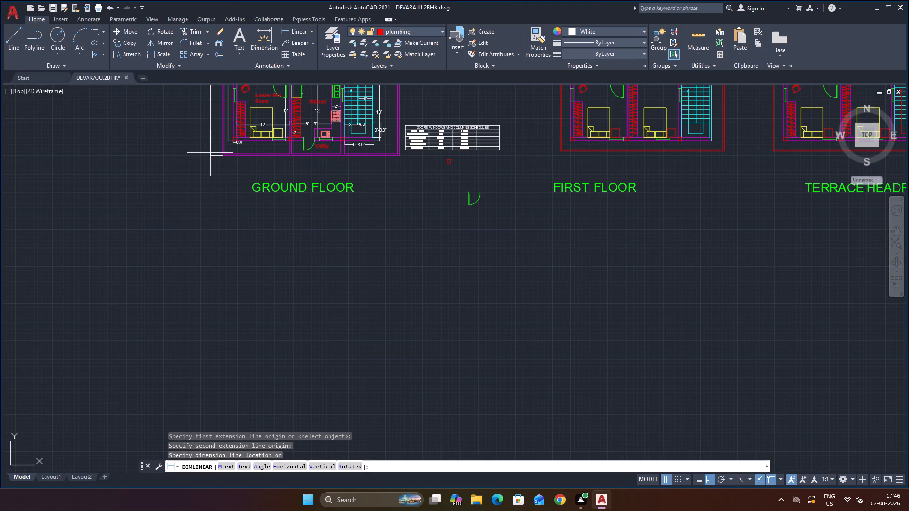
pyautogui.click(210, 153)
# Add an overall horizontal dimension between the compound wall's outer corners, placed just above the ground floor plan.
pyautogui.scroll(-3, 242, 214)
pyautogui.scroll(2, 236, 133)
pyautogui.scroll(1, 285, 204)
pyautogui.scroll(1, 251, 222)
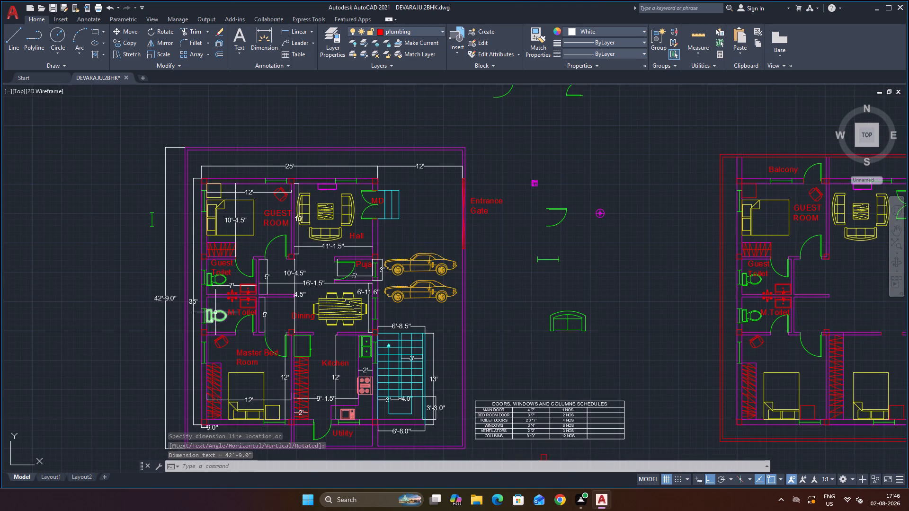
pyautogui.scroll(1, 186, 329)
pyautogui.scroll(-2, 226, 174)
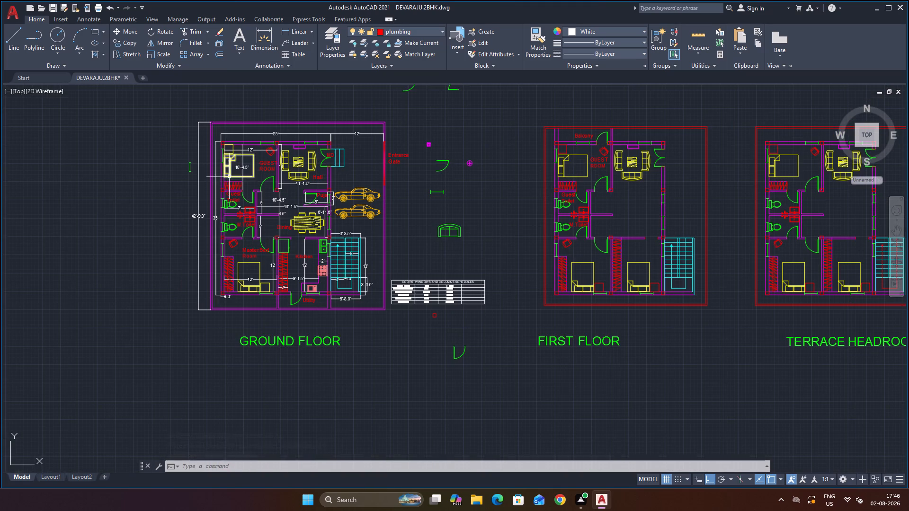
pyautogui.click(296, 31)
pyautogui.scroll(2, 205, 116)
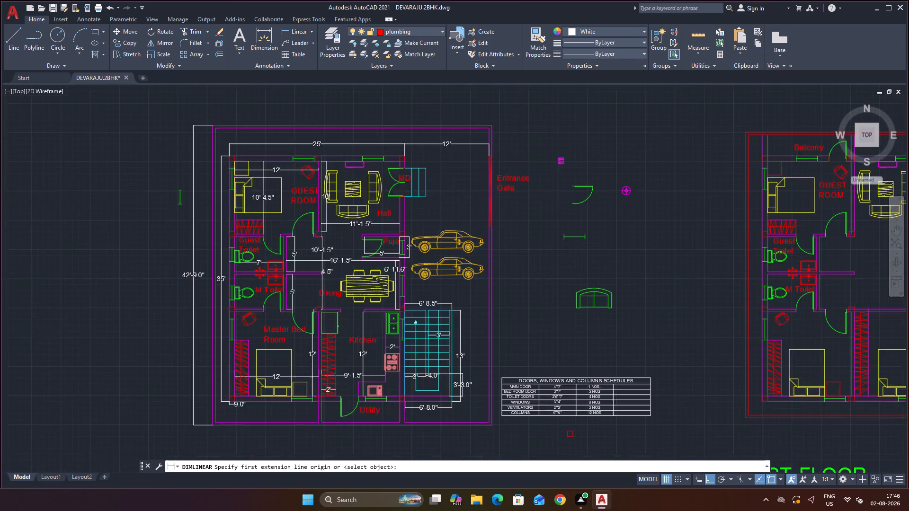
pyautogui.click(213, 133)
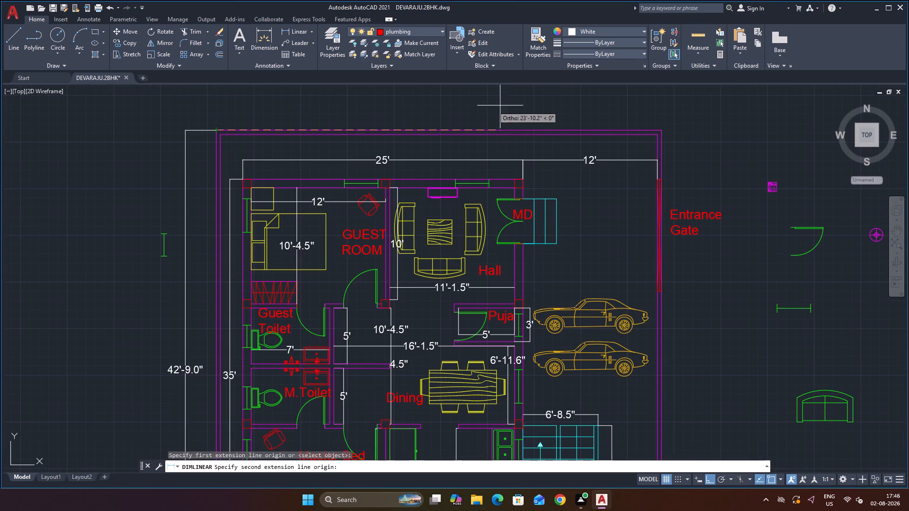
pyautogui.click(659, 127)
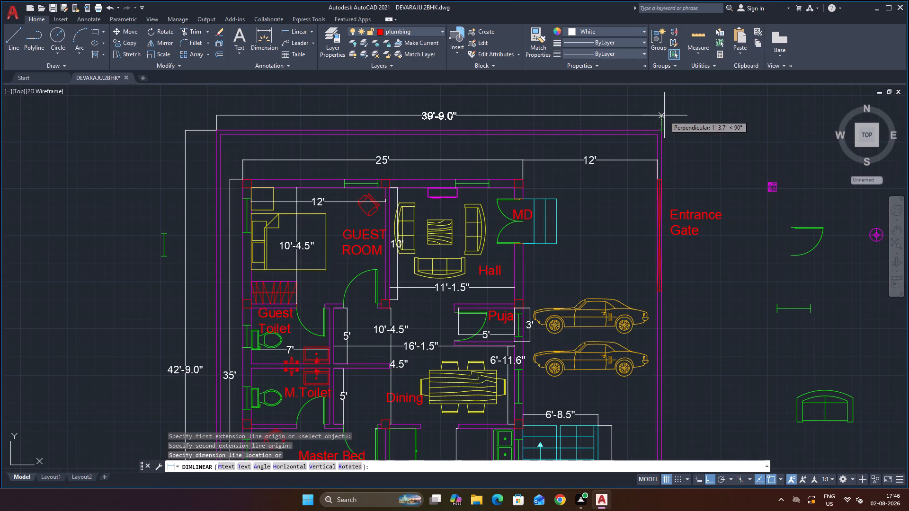
pyautogui.click(664, 115)
# Add a vertical dimension from the guest room's outer corner up to the compound wall's inner face, in line with the 35' dimension.
pyautogui.scroll(-2, 606, 131)
pyautogui.scroll(1, 686, 225)
pyautogui.scroll(-2, 686, 229)
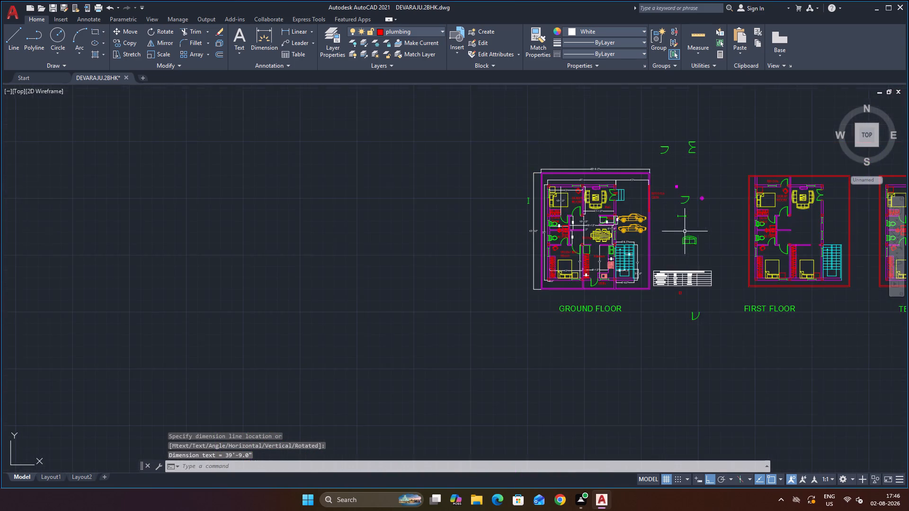
pyautogui.scroll(2, 695, 249)
pyautogui.scroll(-2, 680, 231)
pyautogui.scroll(2, 659, 178)
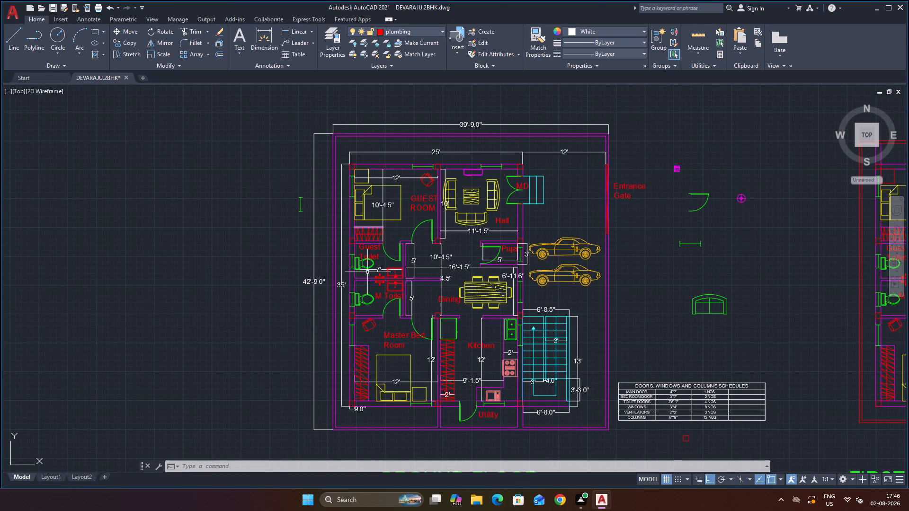
pyautogui.scroll(1, 358, 175)
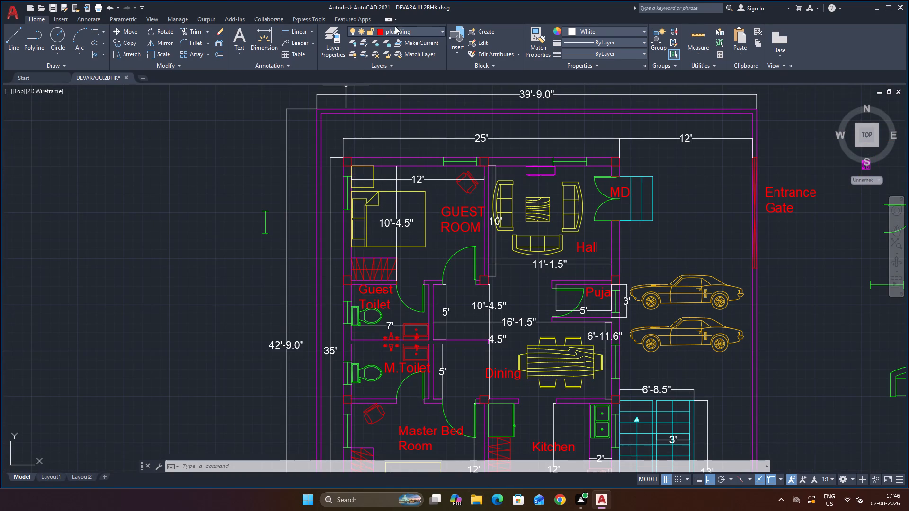
pyautogui.click(298, 28)
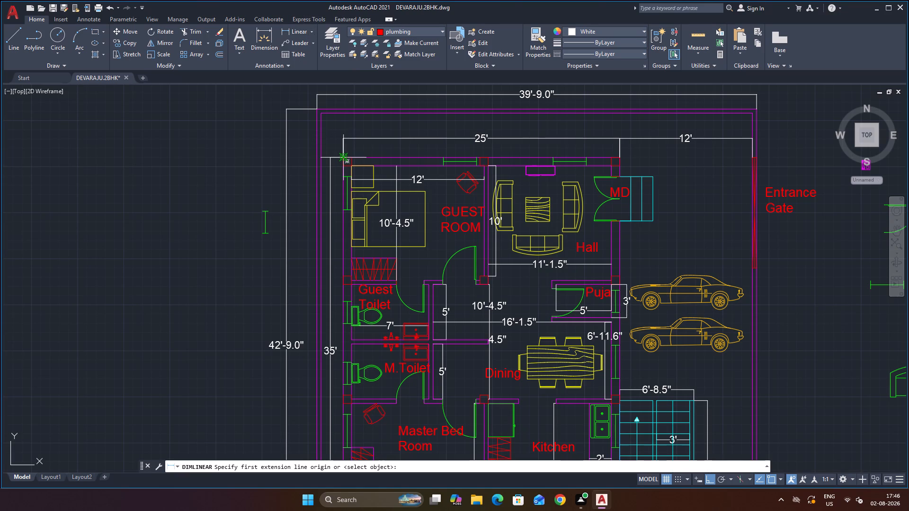
pyautogui.click(344, 159)
pyautogui.click(343, 113)
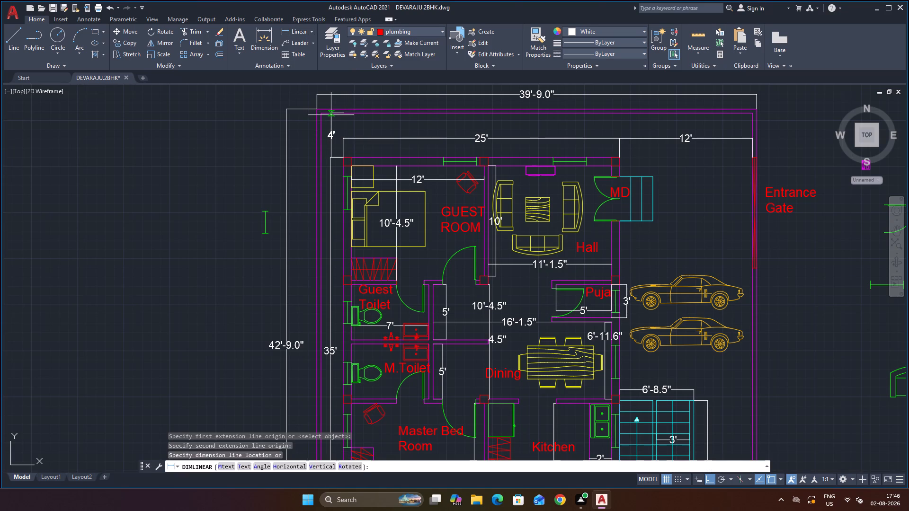
pyautogui.click(330, 115)
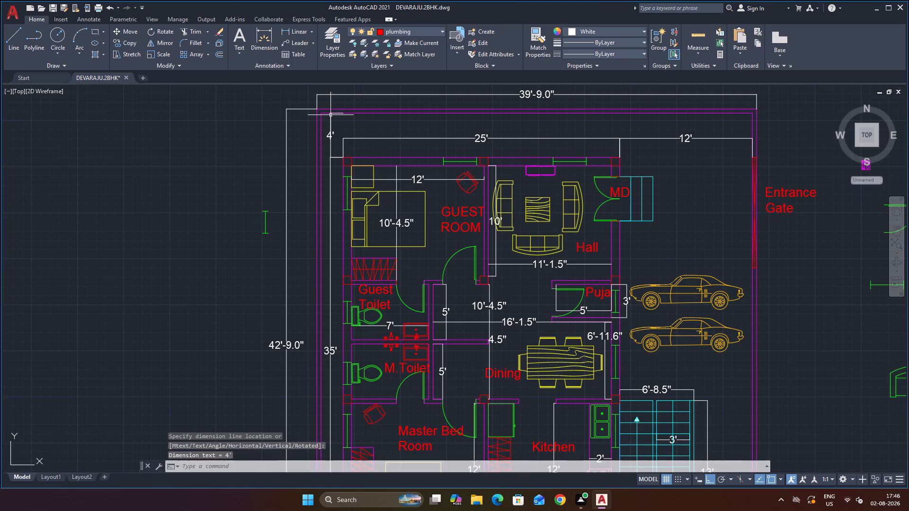
# Add a vertical linear dimension from the Master Bed Room's outer corner down to the compound wall's inner face, in line with the 35' dimension.
pyautogui.scroll(-2, 370, 201)
pyautogui.scroll(2, 375, 300)
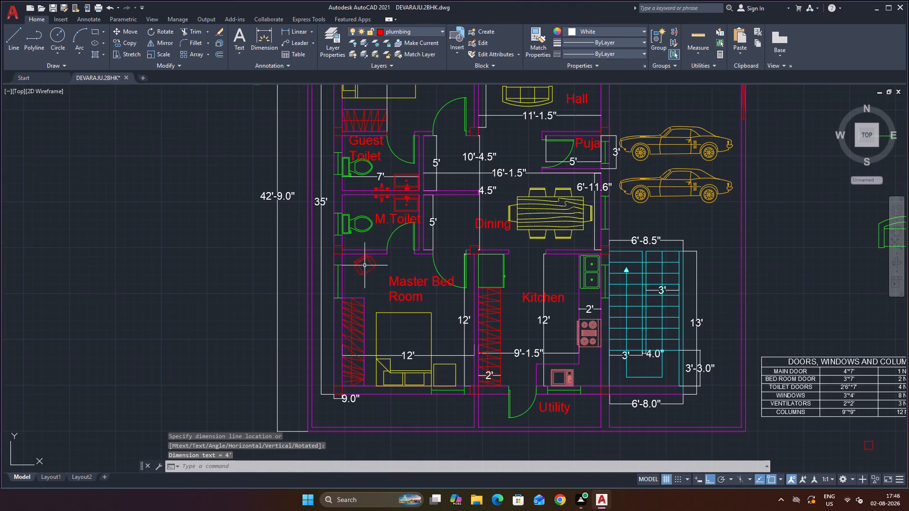
pyautogui.scroll(2, 359, 332)
pyautogui.scroll(-3, 405, 260)
pyautogui.scroll(3, 365, 343)
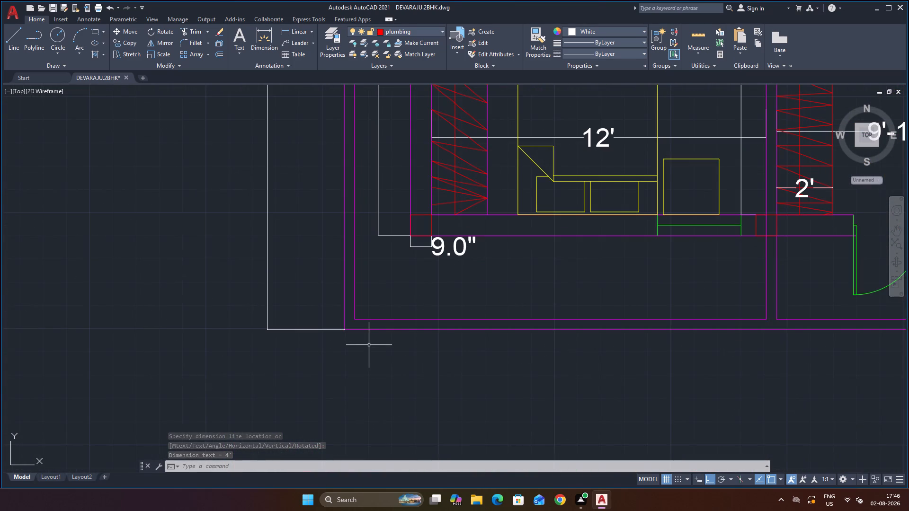
pyautogui.scroll(-3, 428, 282)
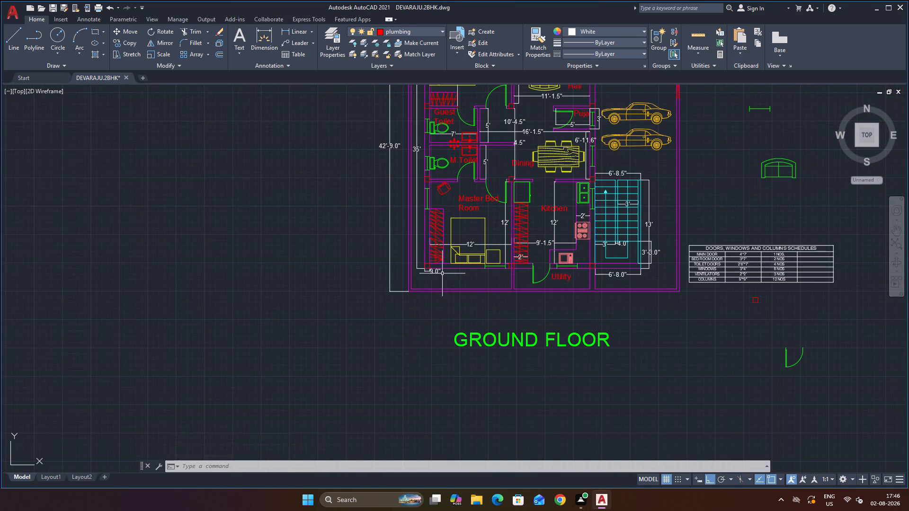
pyautogui.scroll(2, 442, 273)
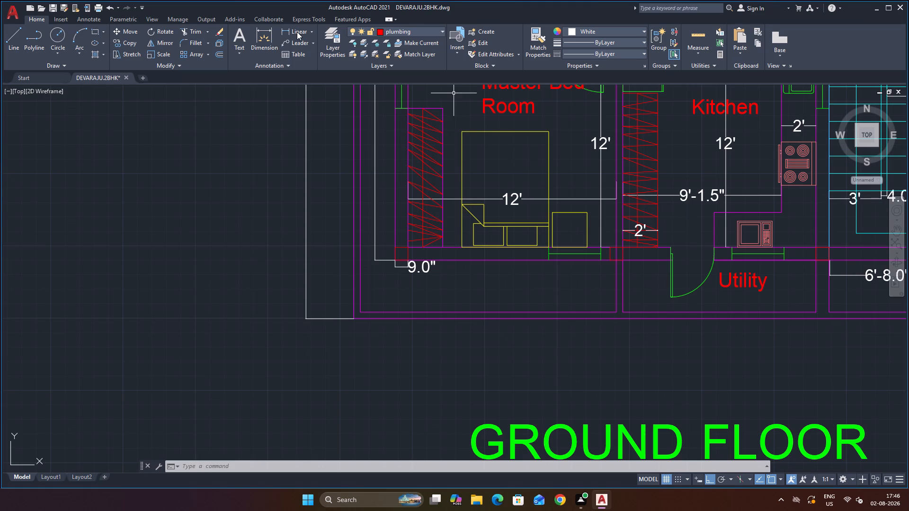
pyautogui.click(297, 32)
pyautogui.scroll(2, 396, 291)
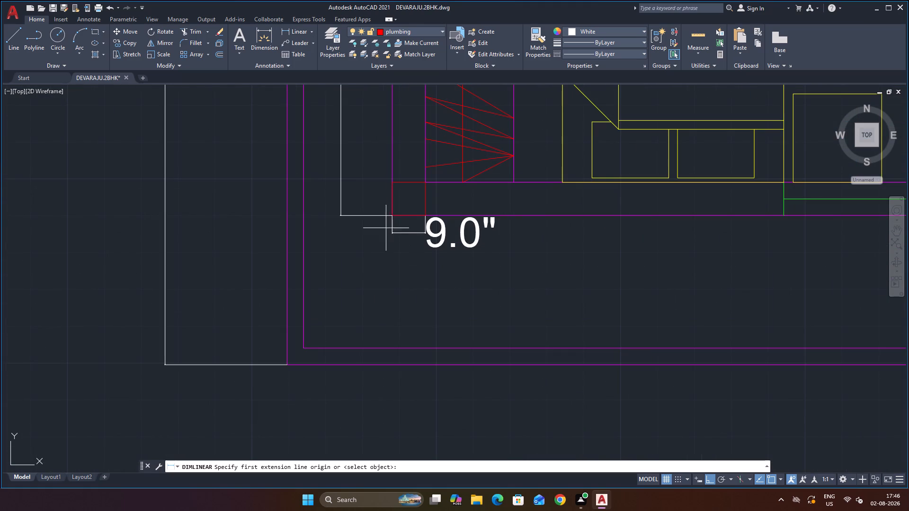
pyautogui.click(392, 216)
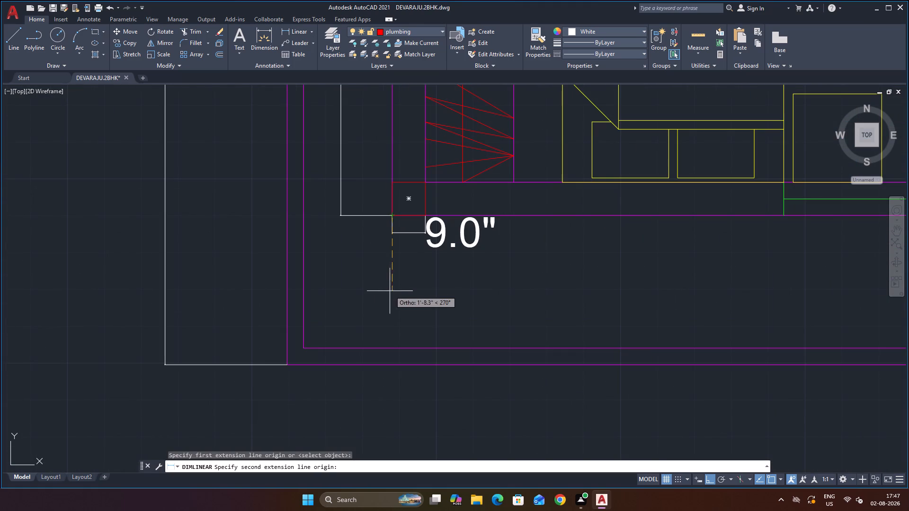
pyautogui.click(391, 347)
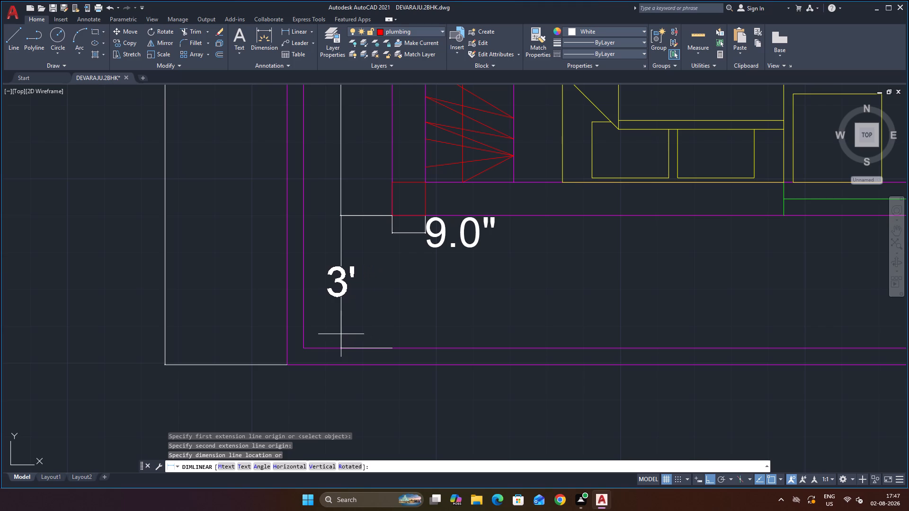
pyautogui.click(341, 334)
pyautogui.scroll(-4, 398, 312)
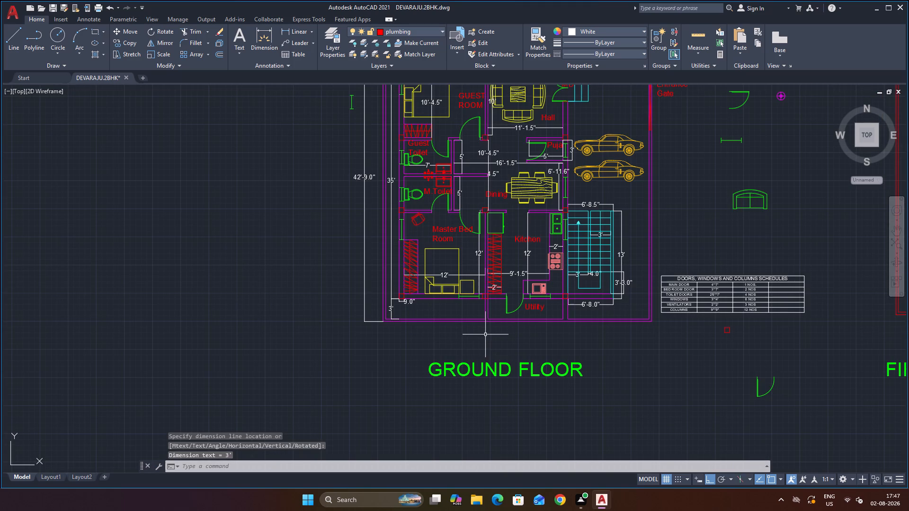
# Add a horizontal linear dimension from the outer corner of the column between Guest Room and Guest Toilet to the compound wall's inner face.
pyautogui.scroll(-3, 484, 327)
pyautogui.scroll(3, 447, 202)
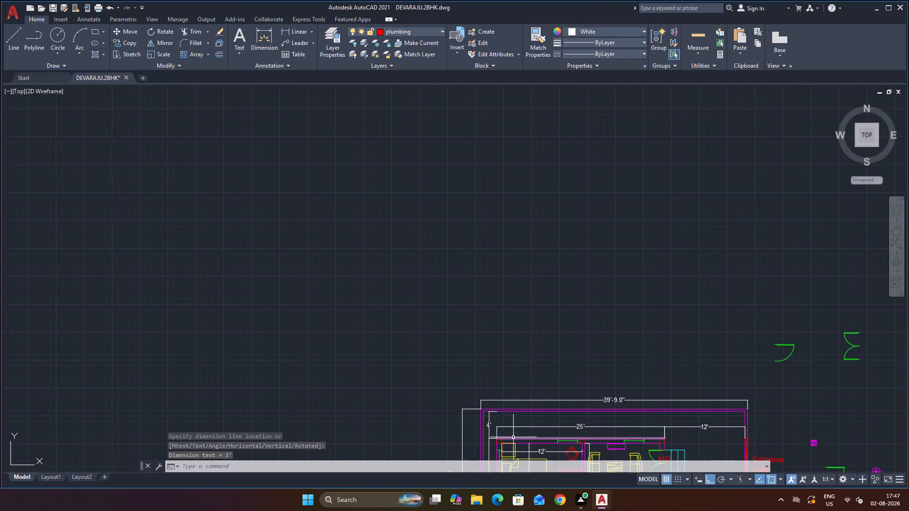
pyautogui.scroll(-4, 518, 247)
pyautogui.scroll(5, 539, 320)
pyautogui.scroll(-3, 306, 196)
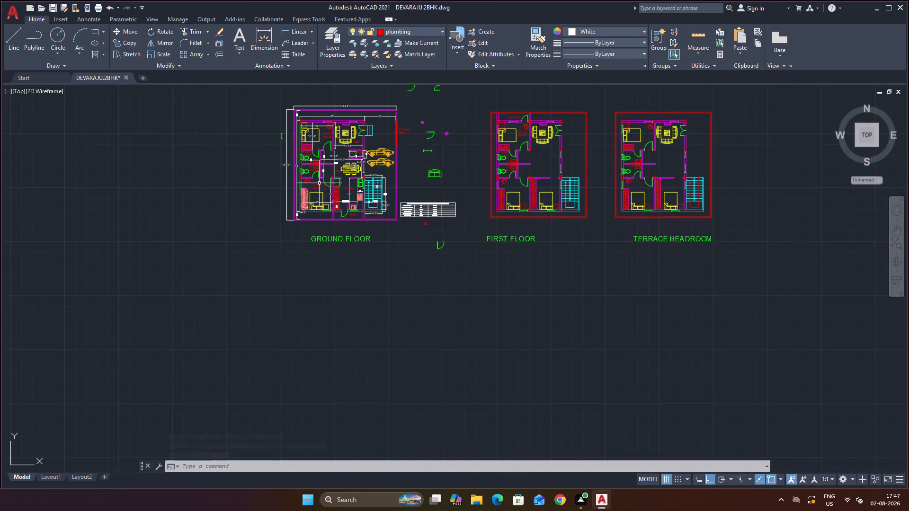
pyautogui.scroll(4, 303, 133)
pyautogui.scroll(-3, 308, 154)
pyautogui.scroll(2, 293, 129)
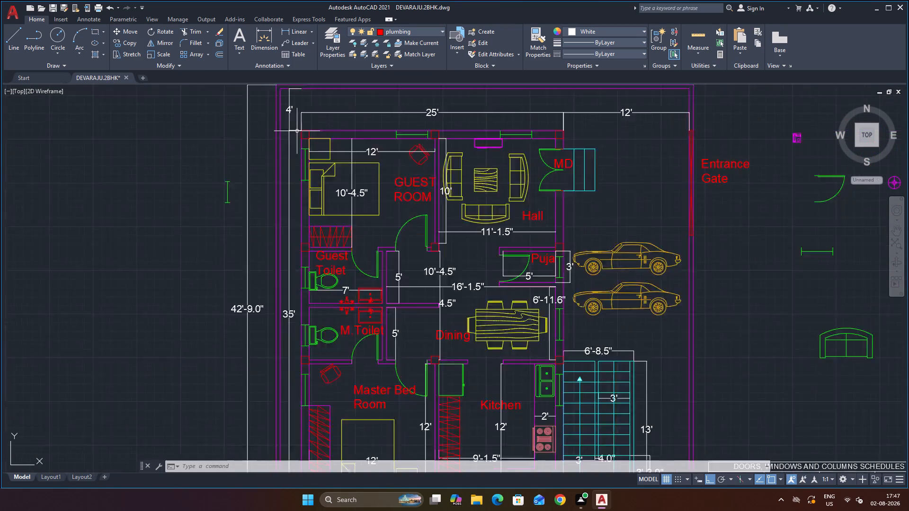
pyautogui.scroll(1, 299, 132)
pyautogui.scroll(-2, 340, 189)
pyautogui.scroll(1, 331, 218)
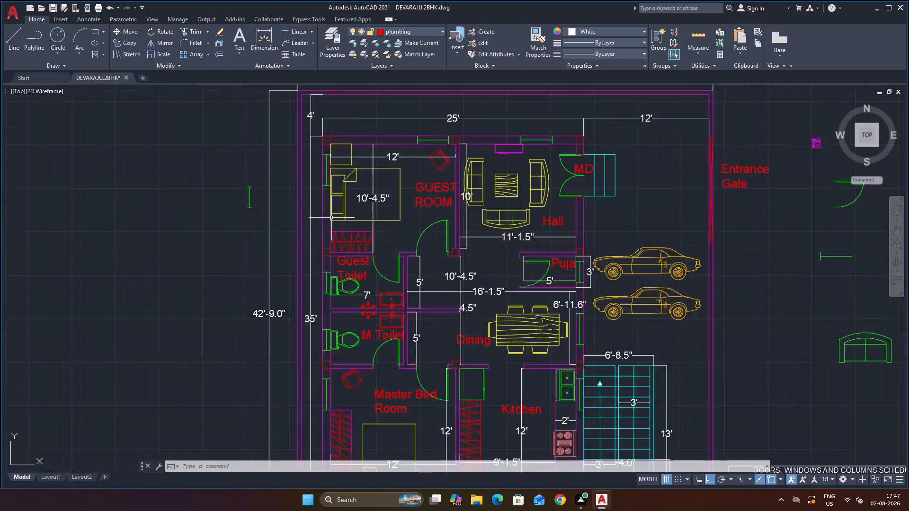
pyautogui.scroll(2, 331, 218)
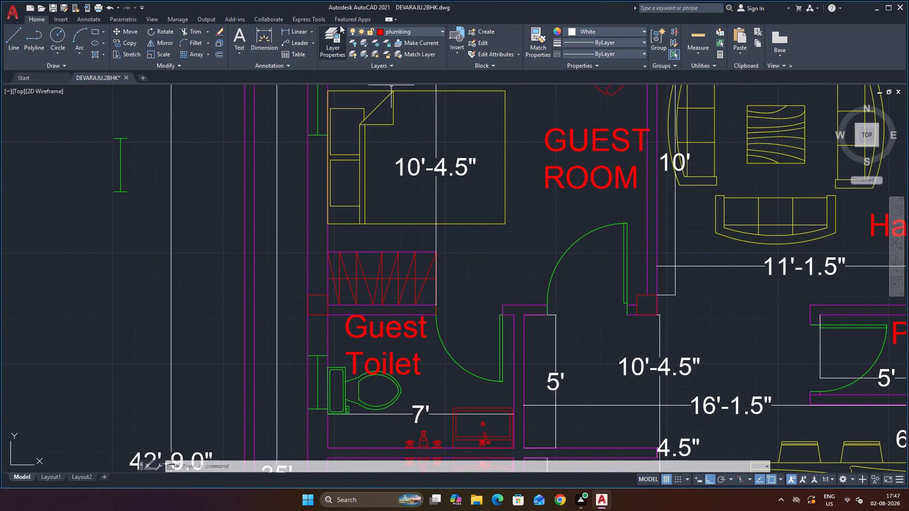
pyautogui.click(286, 31)
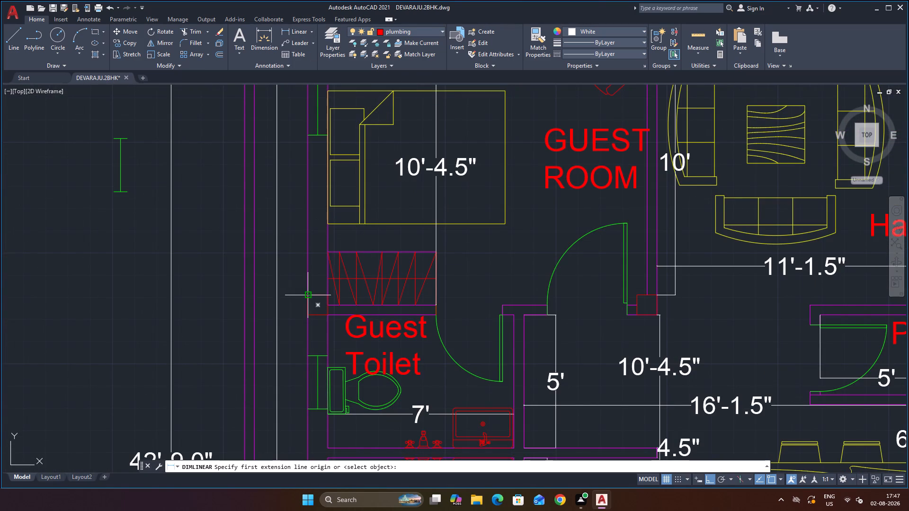
pyautogui.click(310, 294)
pyautogui.click(254, 295)
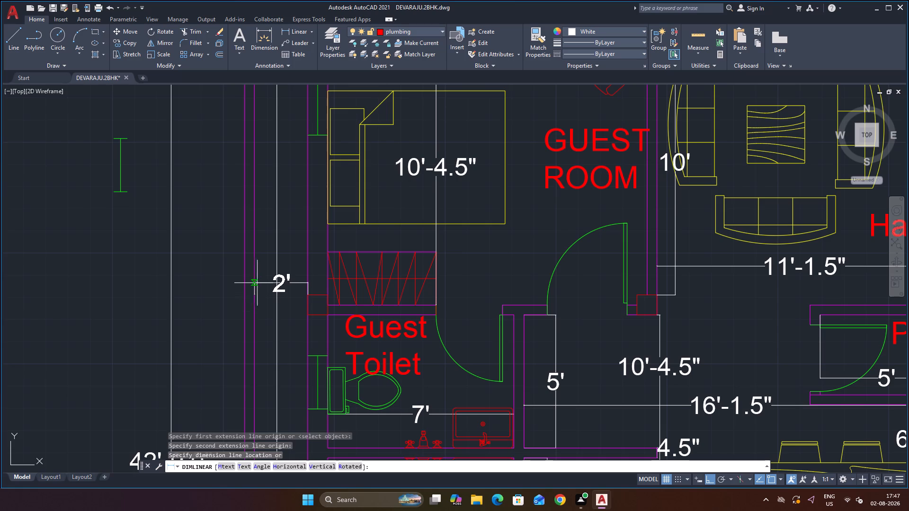
pyautogui.click(263, 278)
pyautogui.scroll(-3, 276, 231)
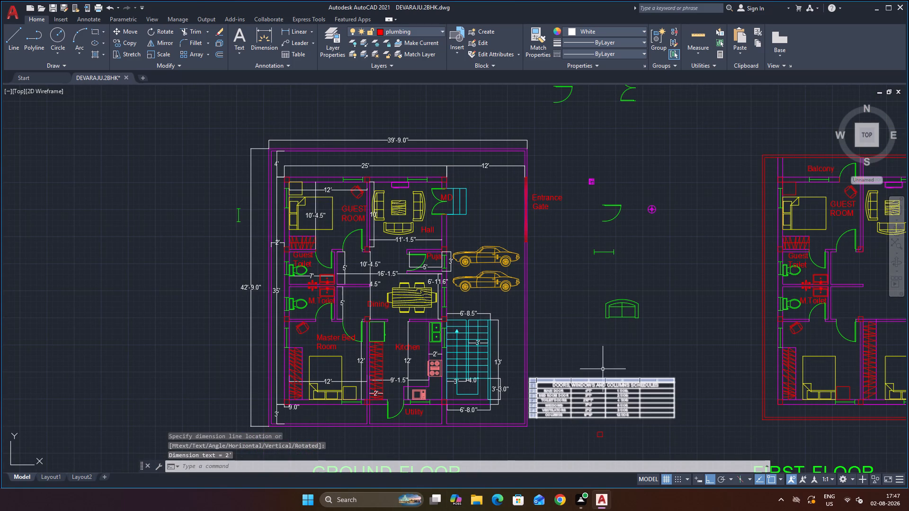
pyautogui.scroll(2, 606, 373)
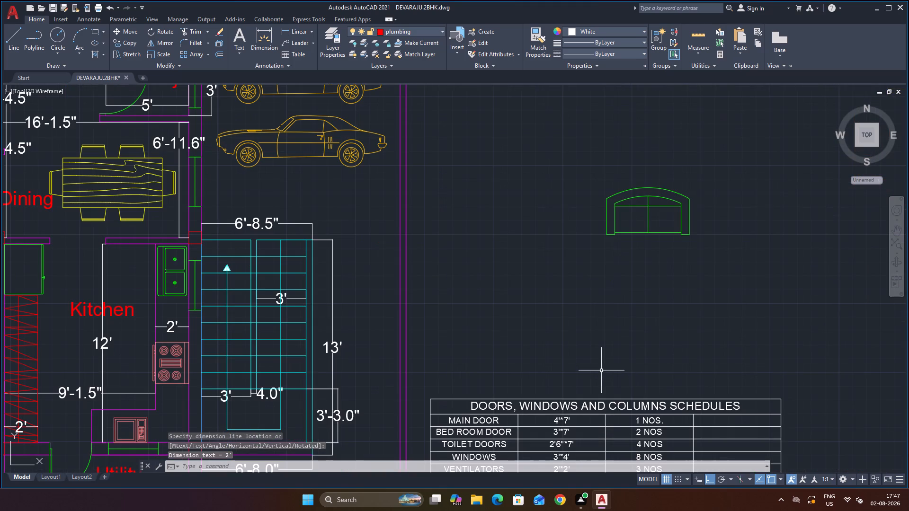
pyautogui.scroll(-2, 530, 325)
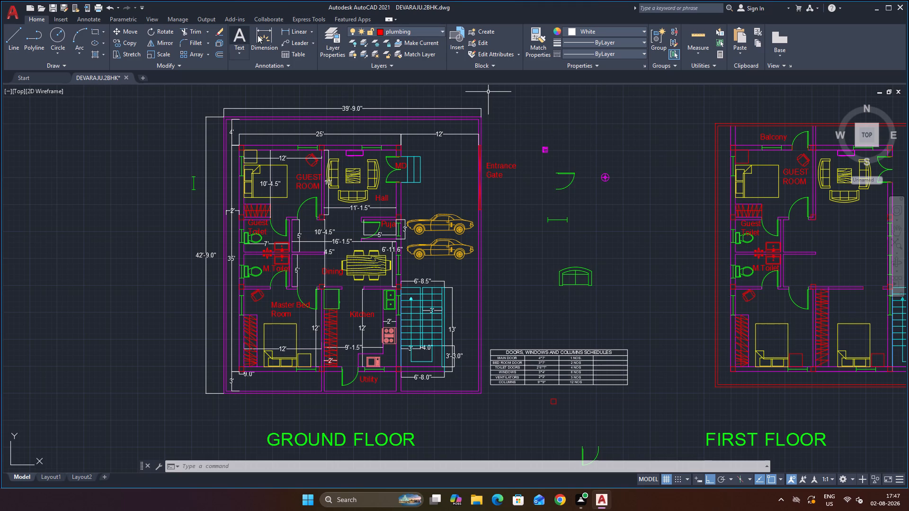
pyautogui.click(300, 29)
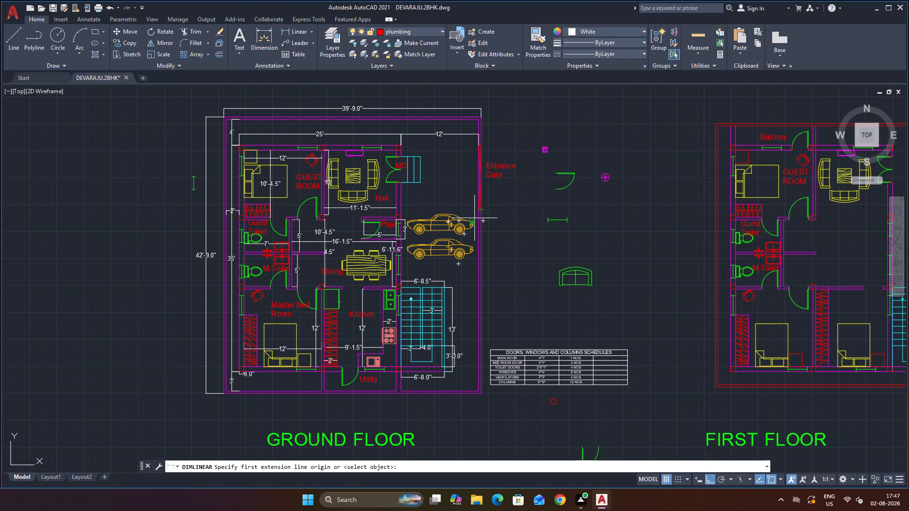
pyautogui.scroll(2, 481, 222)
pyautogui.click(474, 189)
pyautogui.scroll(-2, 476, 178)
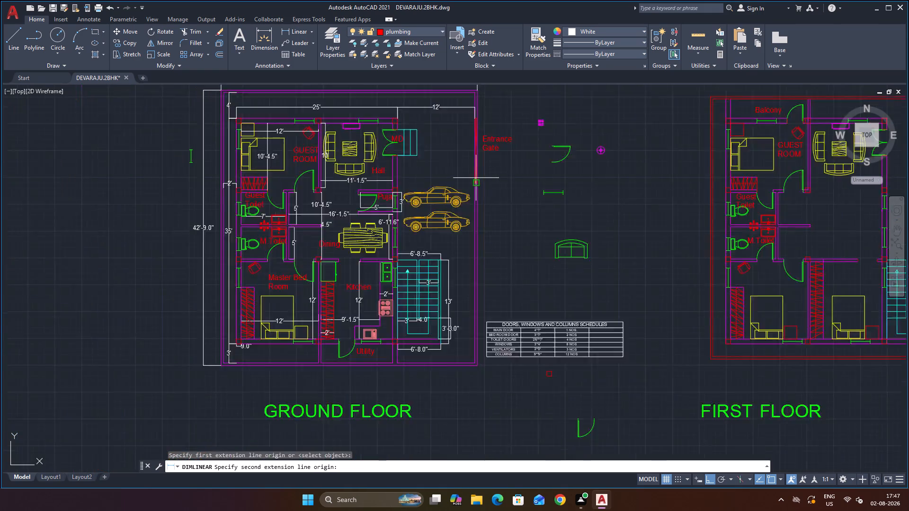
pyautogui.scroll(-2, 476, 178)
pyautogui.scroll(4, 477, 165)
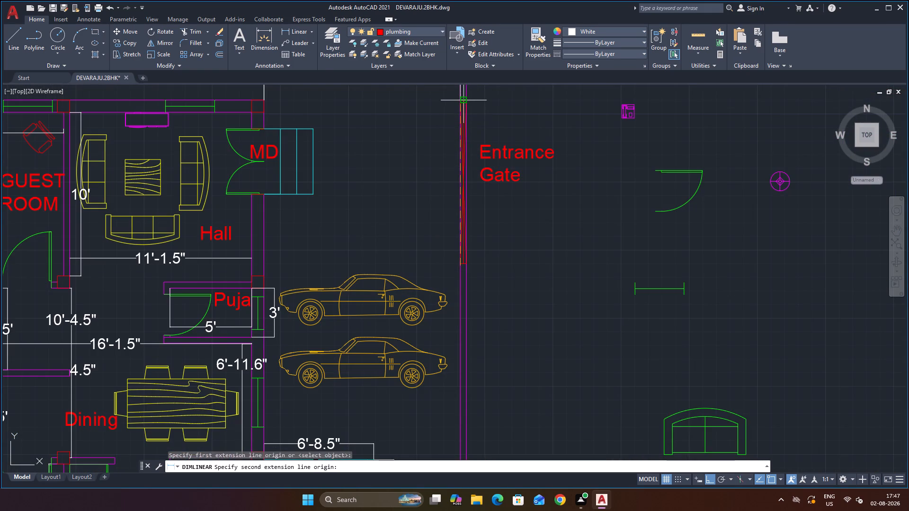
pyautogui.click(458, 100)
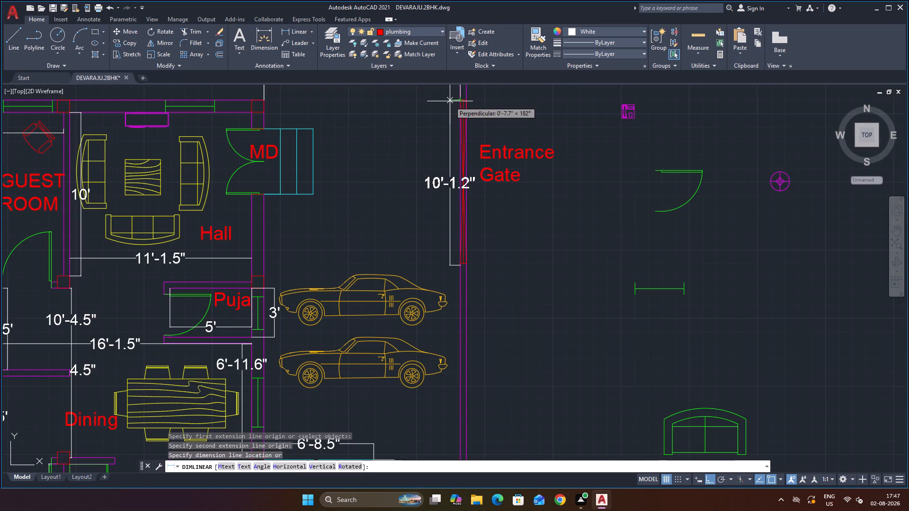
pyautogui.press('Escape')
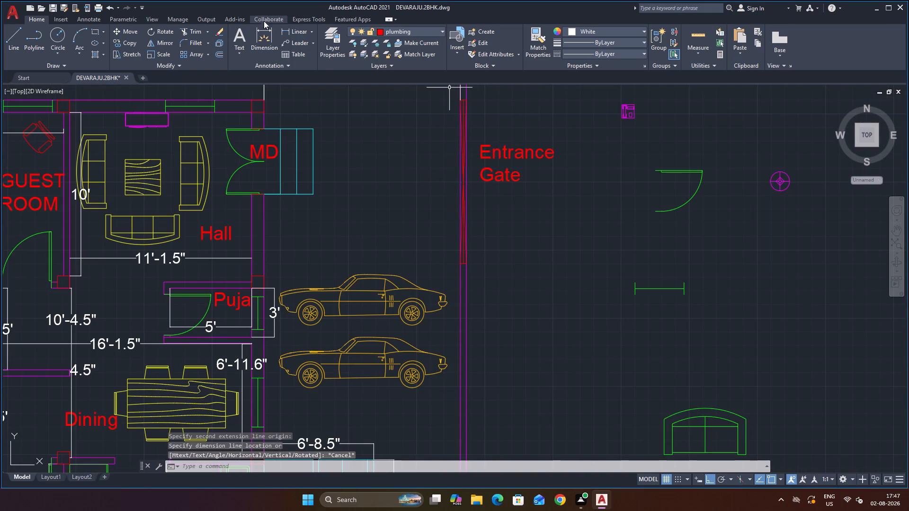
# Add a vertical linear dimension between the two ends of the entrance gate, placed just inside the compound wall.
pyautogui.click(302, 27)
pyautogui.scroll(2, 481, 289)
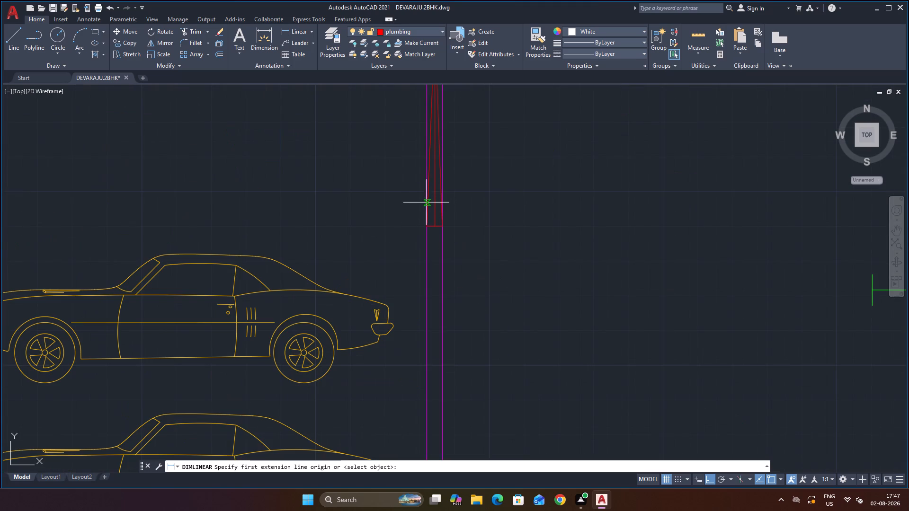
pyautogui.click(428, 226)
pyautogui.scroll(-5, 424, 191)
pyautogui.scroll(2, 422, 159)
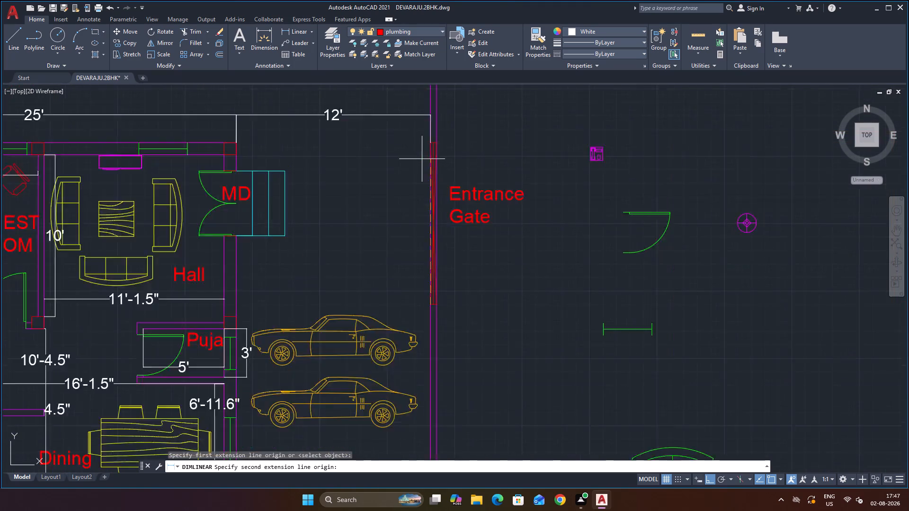
pyautogui.scroll(2, 422, 159)
pyautogui.click(434, 133)
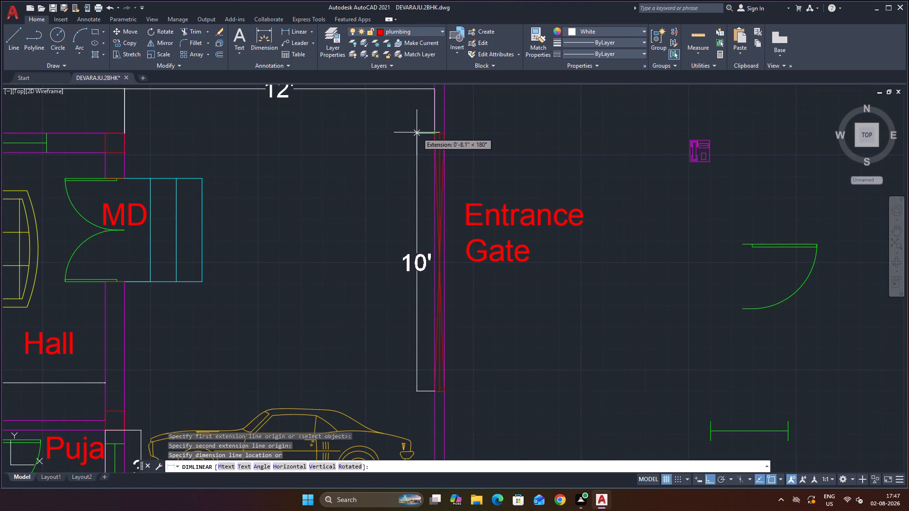
pyautogui.click(417, 132)
pyautogui.scroll(-2, 570, 342)
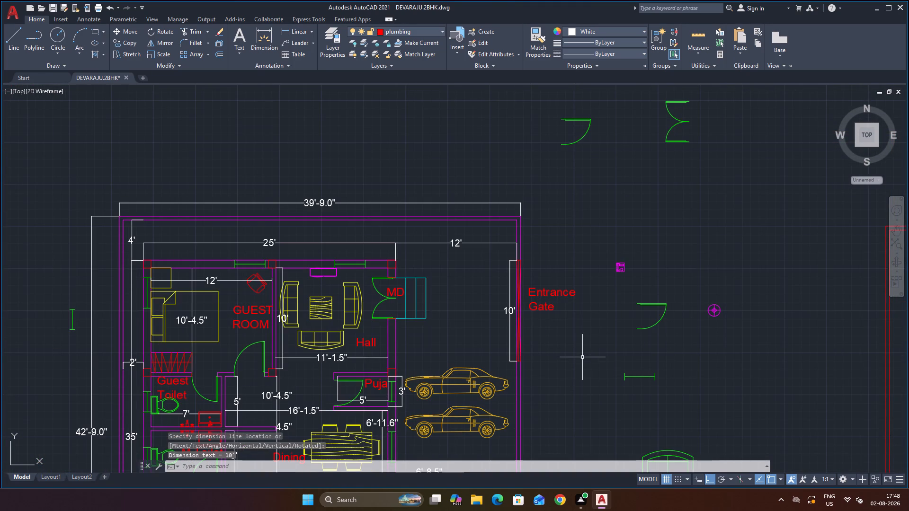
pyautogui.press('Escape')
# Save the drawing.
pyautogui.scroll(-3, 541, 356)
pyautogui.scroll(2, 614, 413)
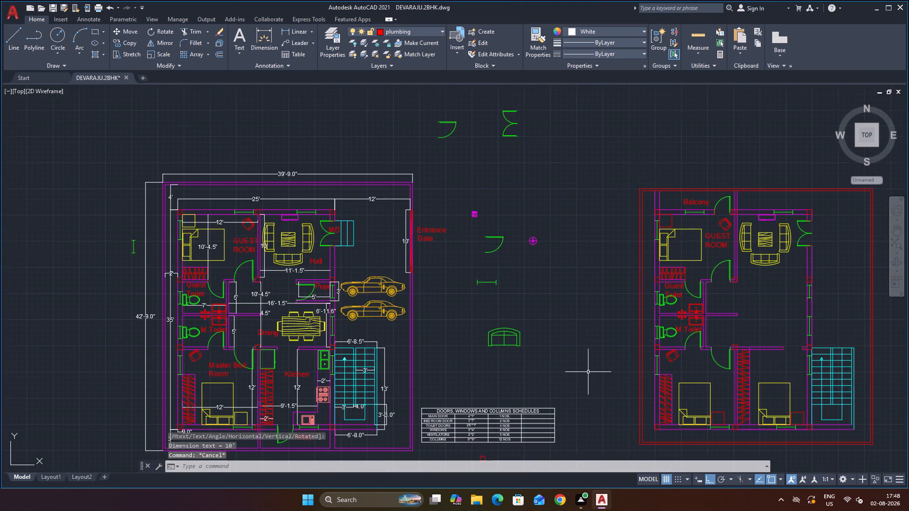
pyautogui.scroll(-3, 588, 369)
pyautogui.scroll(3, 589, 409)
pyautogui.scroll(-1, 491, 379)
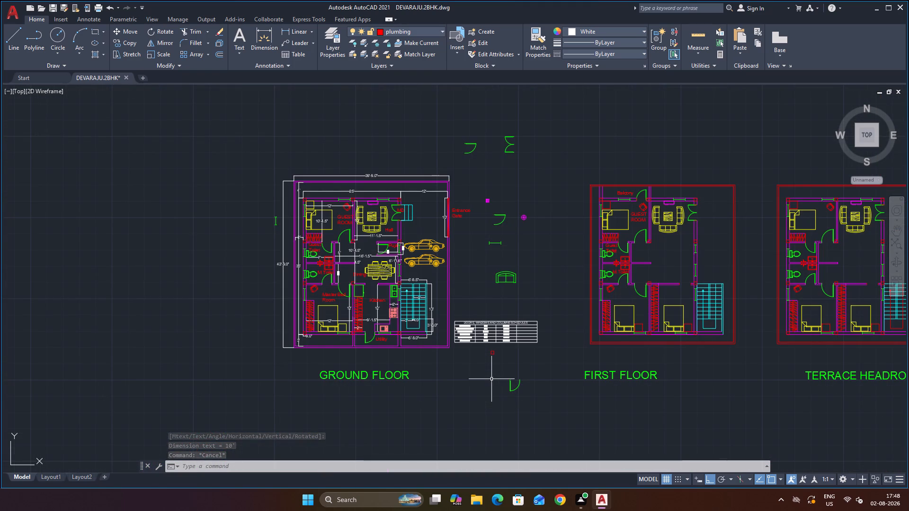
pyautogui.hotkey('ctrl', 's')
pyautogui.hotkey('ctrl', 's')
pyautogui.hotkey('ctrl', 's')
pyautogui.hotkey('ctrl', 's')
pyautogui.hotkey('ctrl', 's')
pyautogui.hotkey('ctrl', 's')
pyautogui.hotkey('ctrl', 's')
pyautogui.hotkey('ctrl', 's')
pyautogui.hotkey('ctrl', 's')
pyautogui.hotkey('ctrl', 's')
pyautogui.hotkey('ctrl', 's')
pyautogui.hotkey('ctrl', 's')
pyautogui.hotkey('ctrl', 's')
pyautogui.hotkey('ctrl', 's')
pyautogui.hotkey('ctrl', 's')
pyautogui.hotkey('ctrl', 's')
pyautogui.hotkey('ctrl', 's')
pyautogui.hotkey('ctrl', 's')
pyautogui.hotkey('ctrl', 's')
pyautogui.hotkey('ctrl', 's')
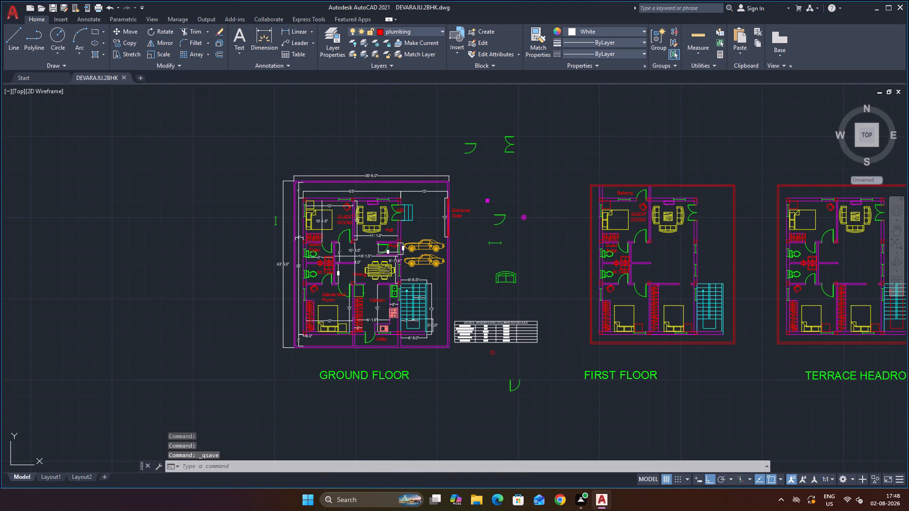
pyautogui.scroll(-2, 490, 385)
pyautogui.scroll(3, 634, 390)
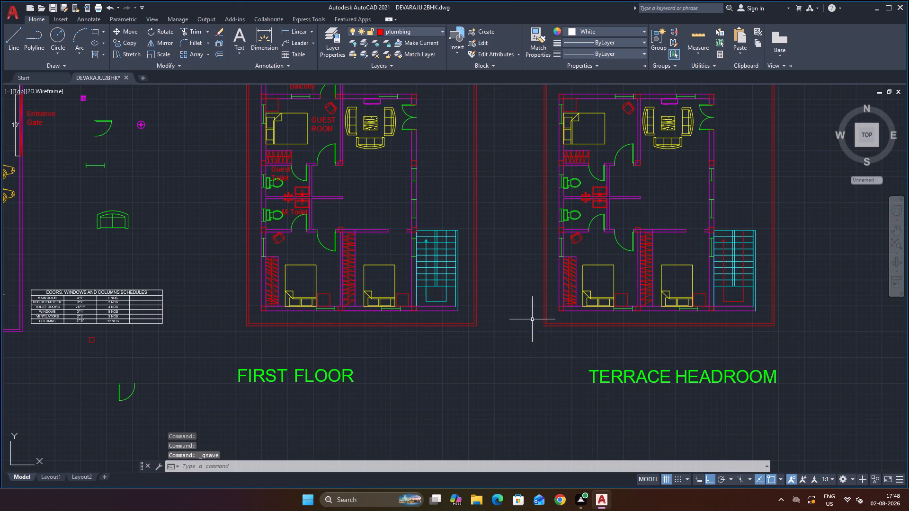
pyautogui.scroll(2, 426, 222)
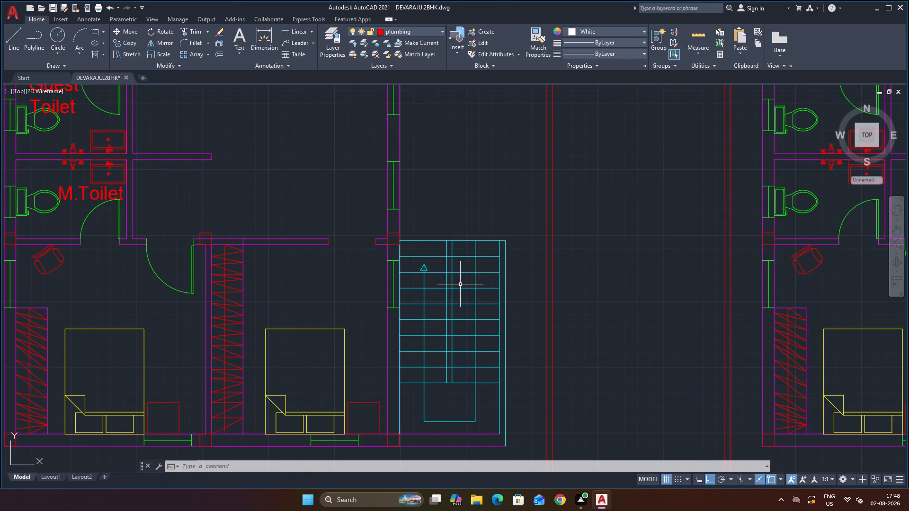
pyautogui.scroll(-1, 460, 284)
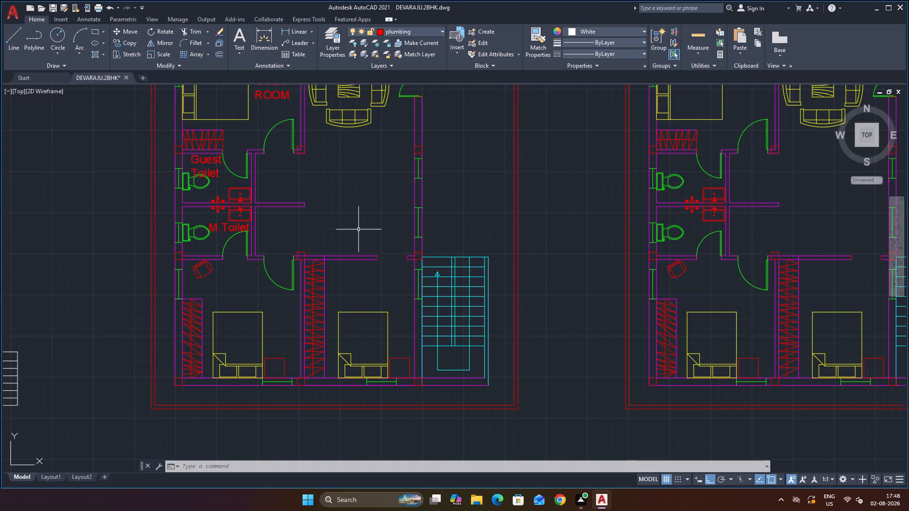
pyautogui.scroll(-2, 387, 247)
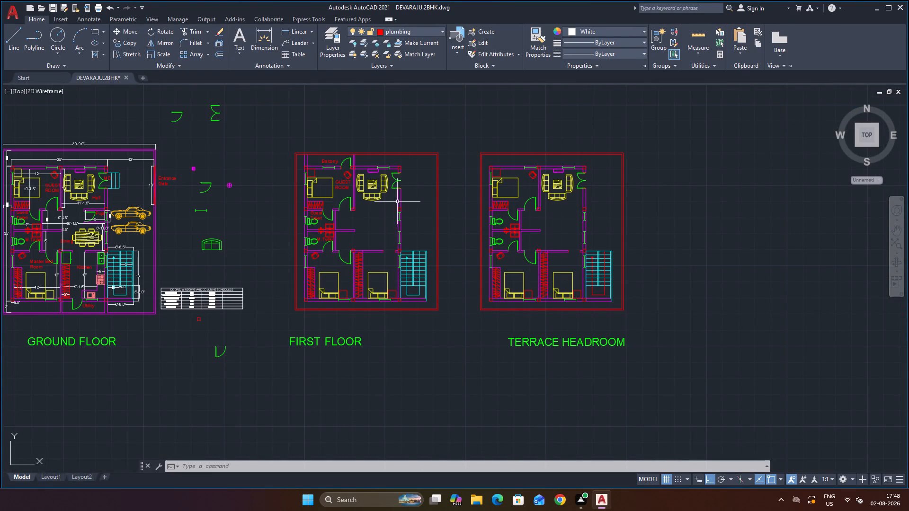
# Move the first floor hall's three sofas and centre table about 13' straight down, near the bedroom wall beside the staircase.
pyautogui.scroll(1, 405, 168)
pyautogui.scroll(1, 371, 224)
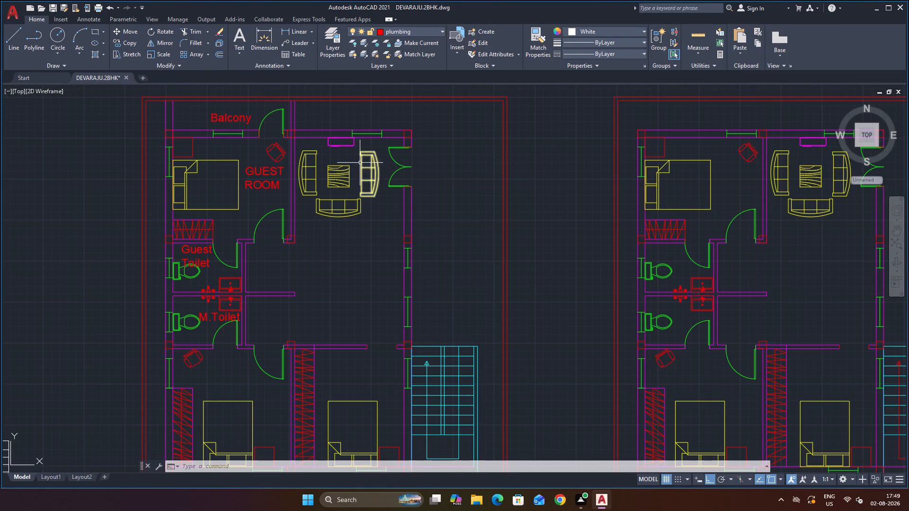
pyautogui.scroll(-3, 387, 195)
pyautogui.scroll(2, 387, 213)
pyautogui.scroll(-2, 384, 214)
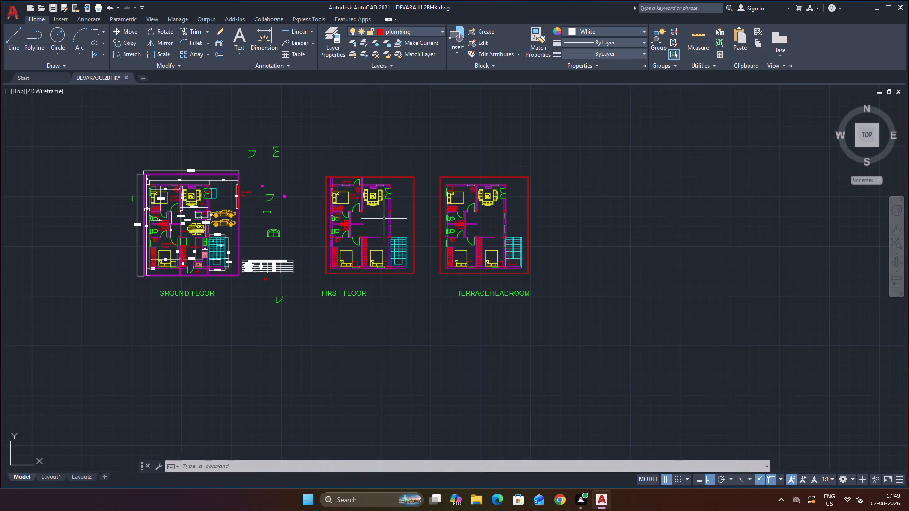
pyautogui.scroll(3, 374, 171)
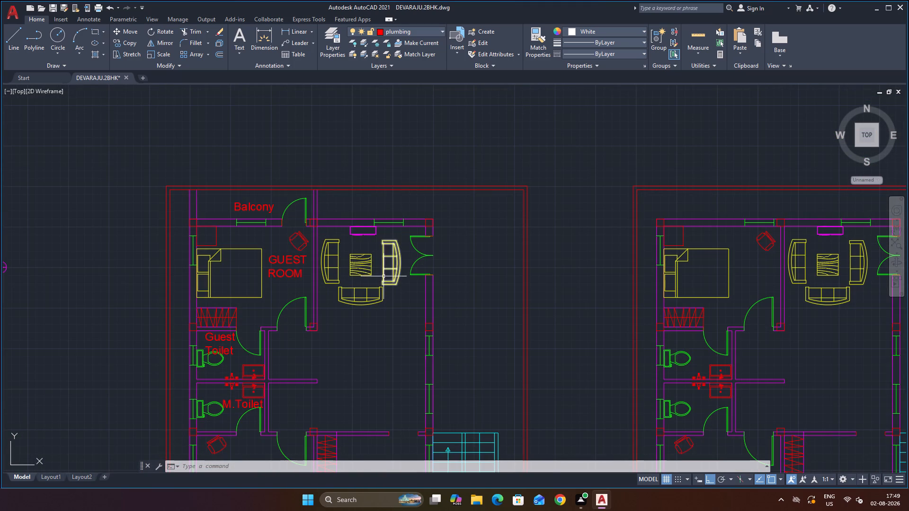
pyautogui.click(385, 274)
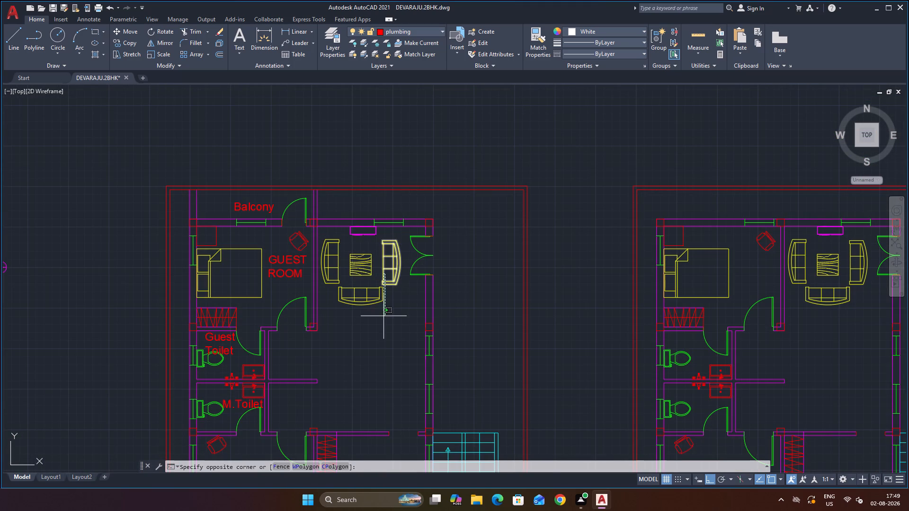
pyautogui.click(383, 320)
pyautogui.click(397, 306)
pyautogui.click(398, 316)
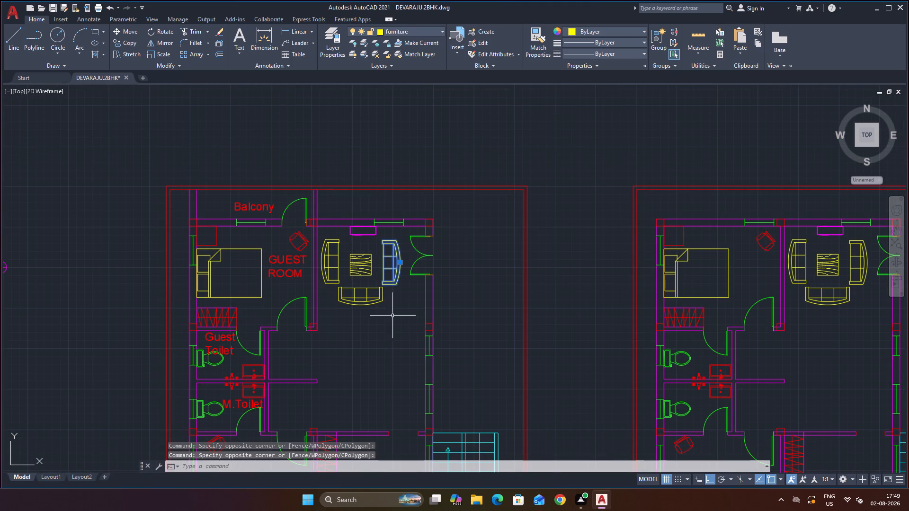
pyautogui.click(392, 317)
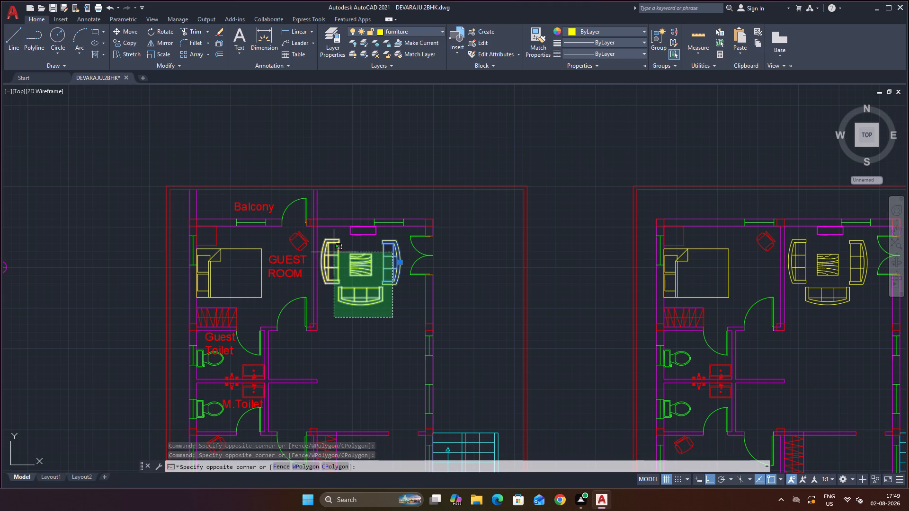
pyautogui.click(329, 252)
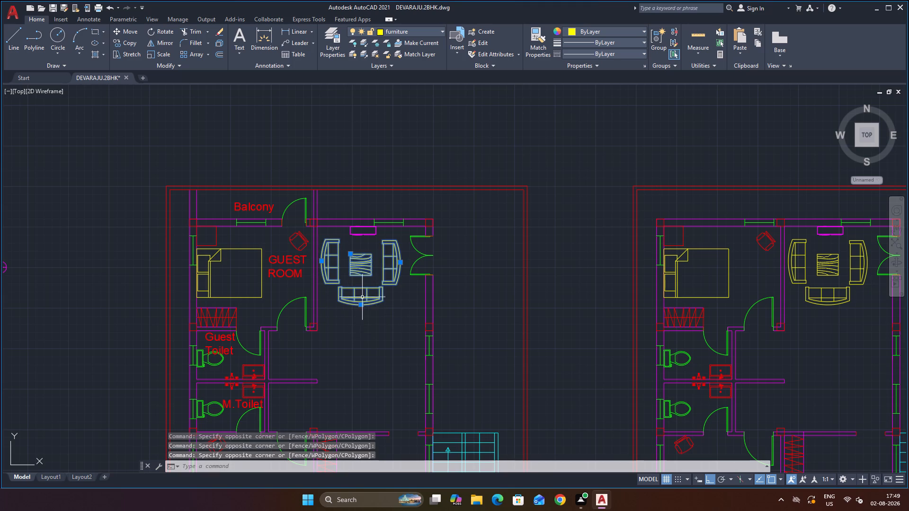
pyautogui.click(350, 255)
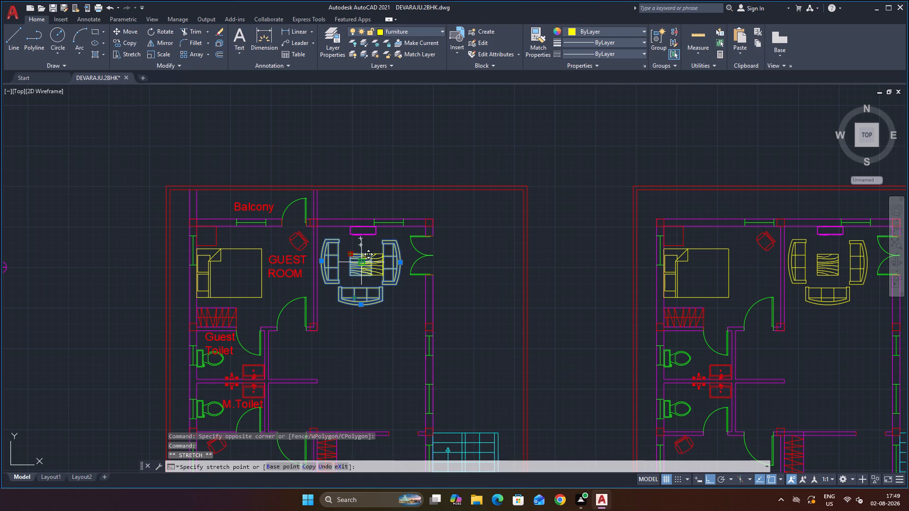
pyautogui.press('Escape')
pyautogui.press('m')
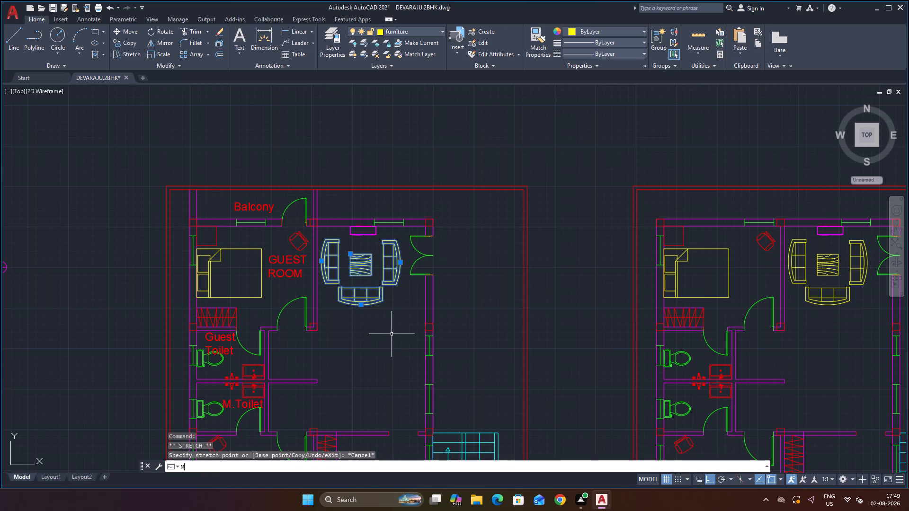
pyautogui.press('Return')
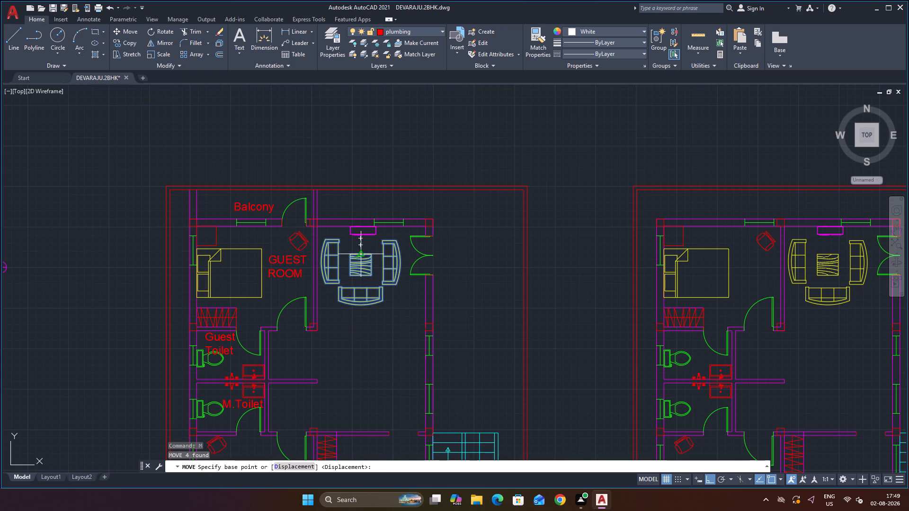
pyautogui.click(359, 252)
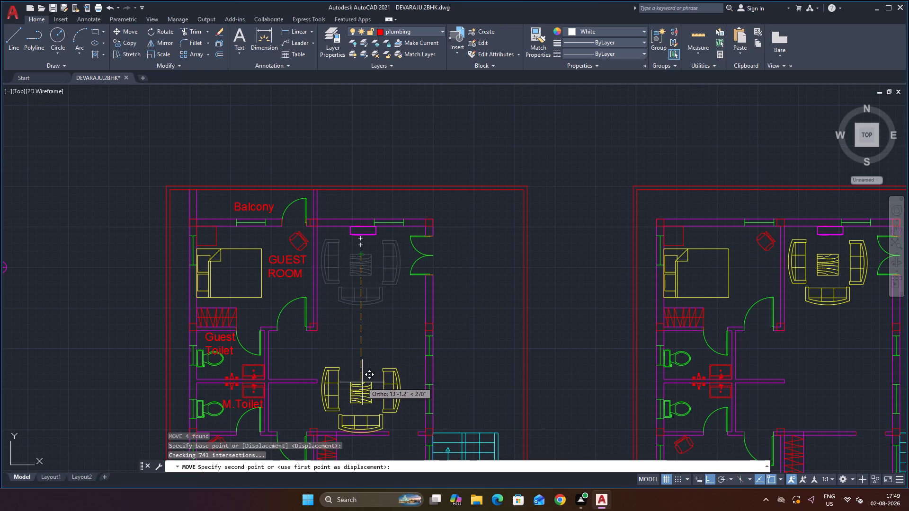
pyautogui.click(365, 378)
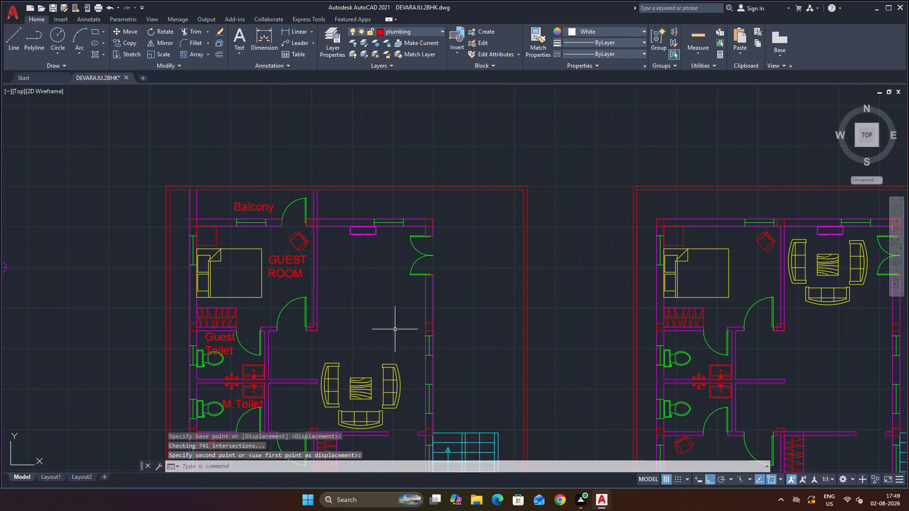
pyautogui.press('Escape')
# Move the first floor TV unit about 21'-7" straight down, from the hall's outer wall into the bedroom beside the staircase.
pyautogui.scroll(-3, 398, 324)
pyautogui.scroll(1, 408, 350)
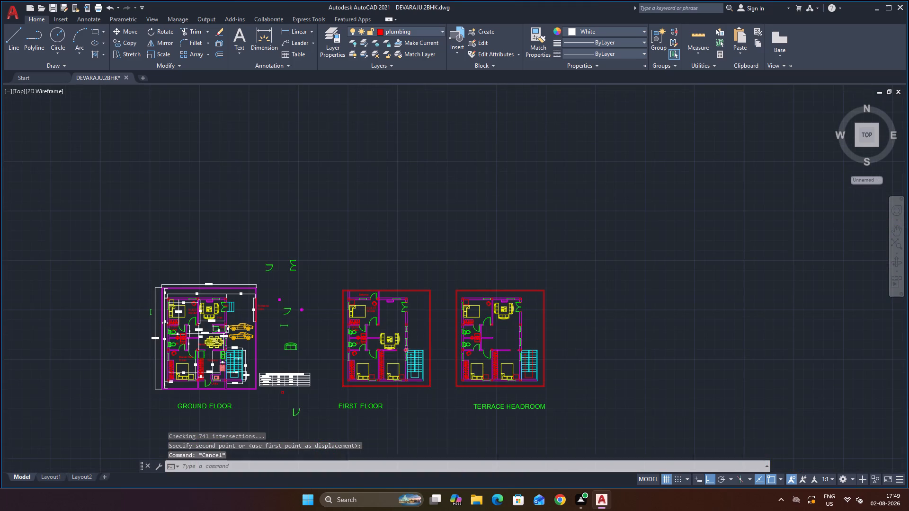
pyautogui.scroll(1, 408, 350)
pyautogui.scroll(-1, 394, 329)
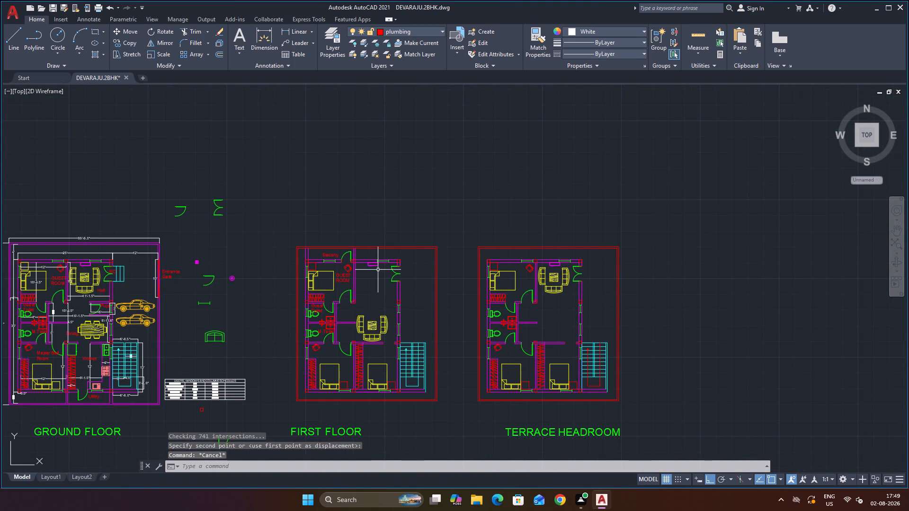
pyautogui.scroll(1, 375, 266)
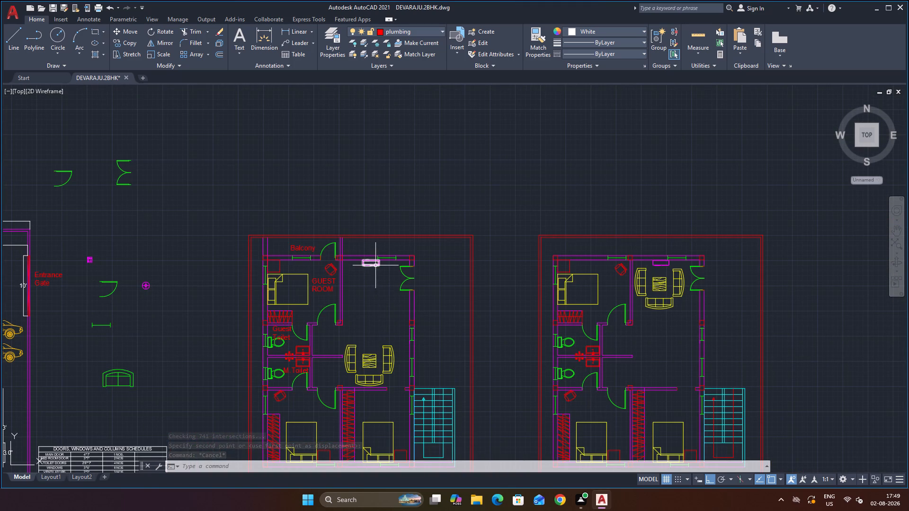
pyautogui.click(375, 265)
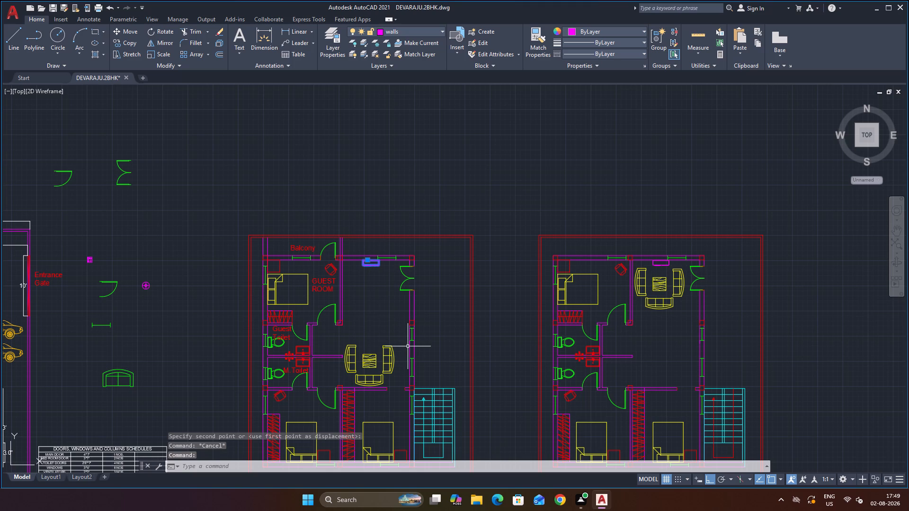
pyautogui.press('m')
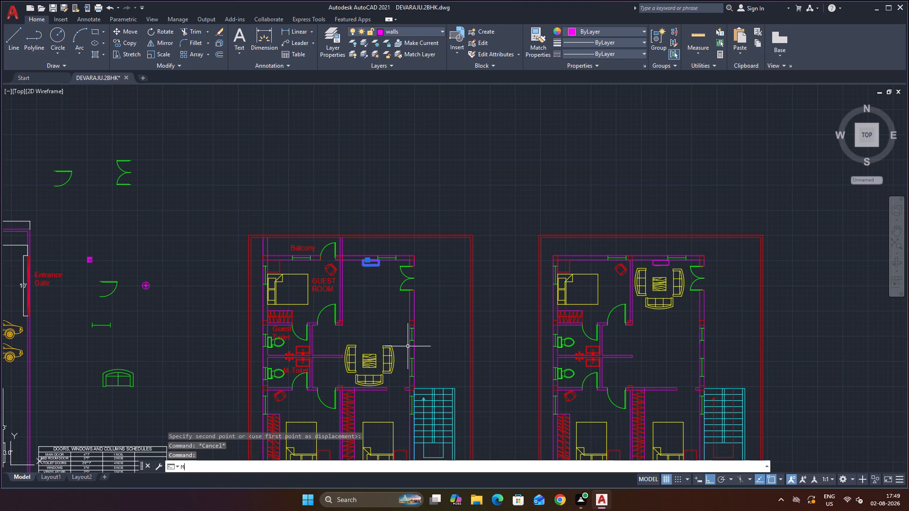
pyautogui.press('Return')
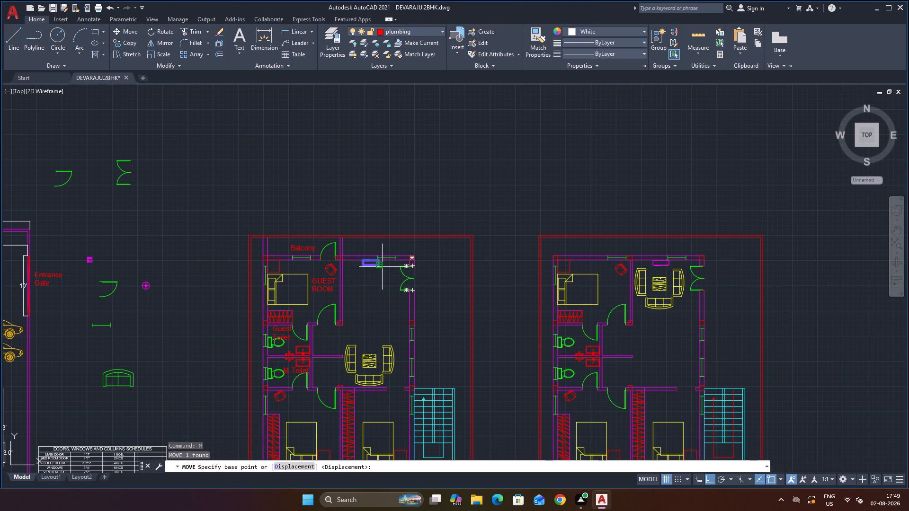
pyautogui.click(382, 267)
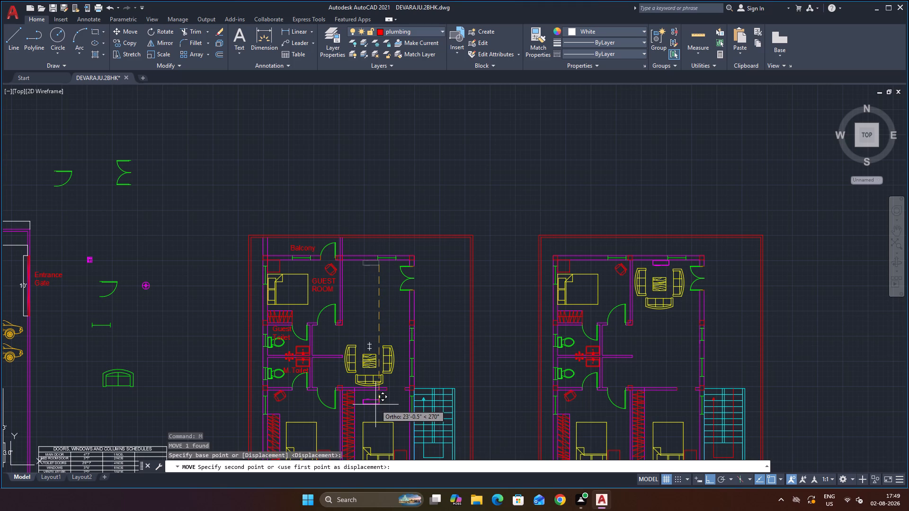
pyautogui.scroll(2, 375, 405)
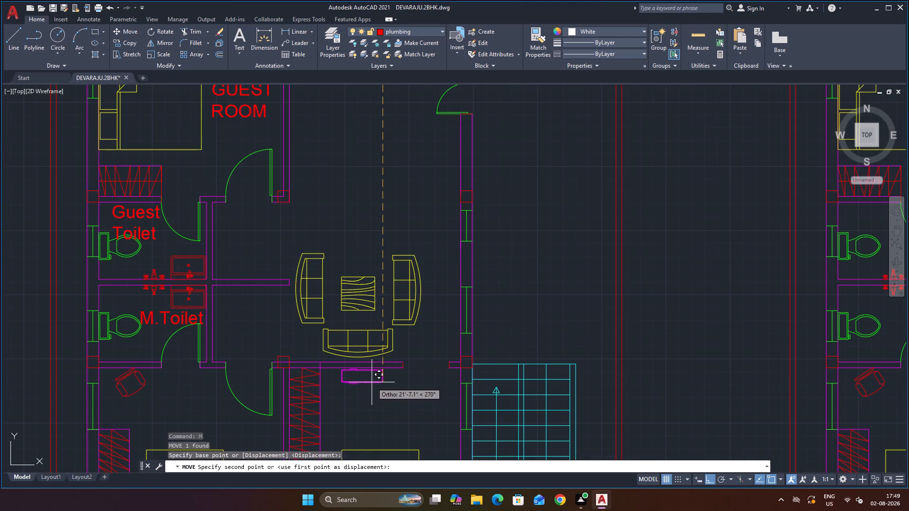
pyautogui.click(372, 381)
pyautogui.scroll(1, 396, 348)
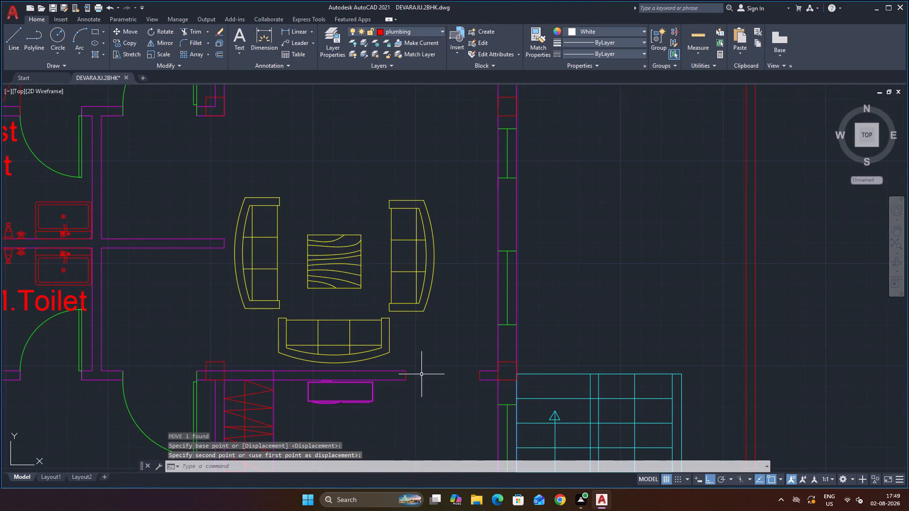
pyautogui.scroll(-2, 393, 263)
pyautogui.scroll(-1, 397, 344)
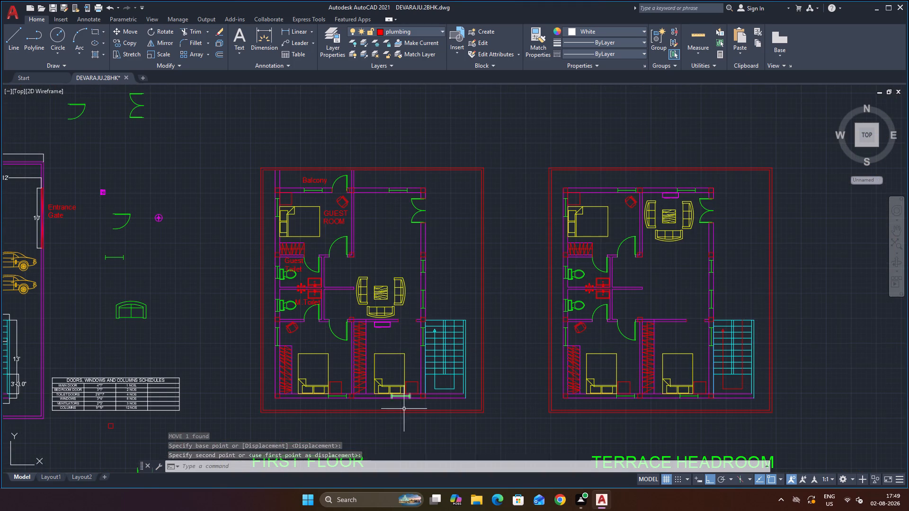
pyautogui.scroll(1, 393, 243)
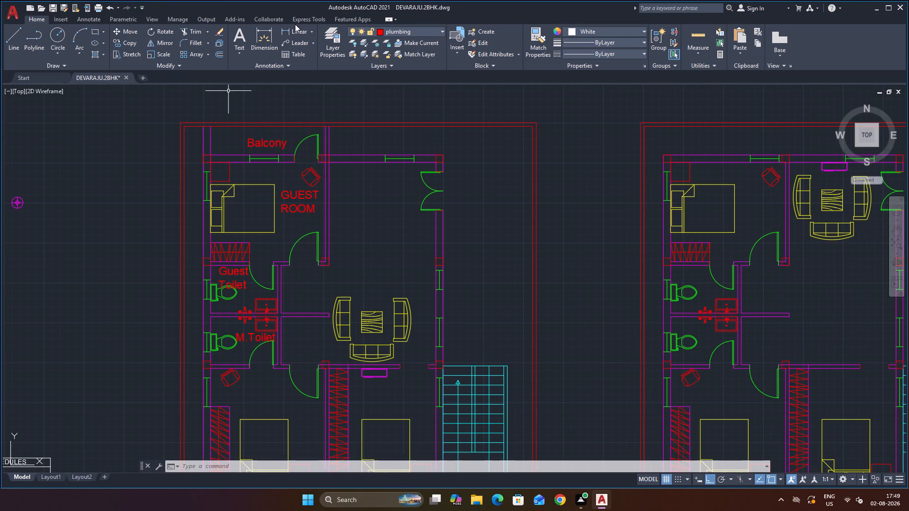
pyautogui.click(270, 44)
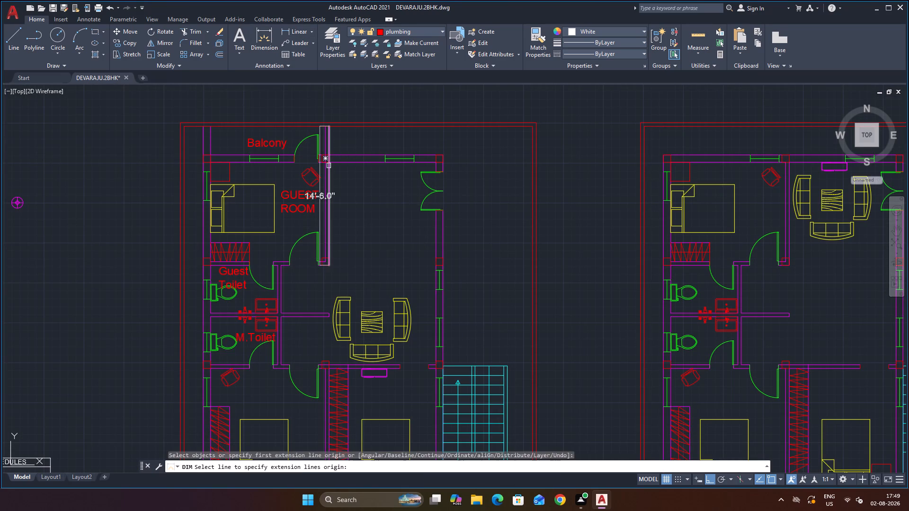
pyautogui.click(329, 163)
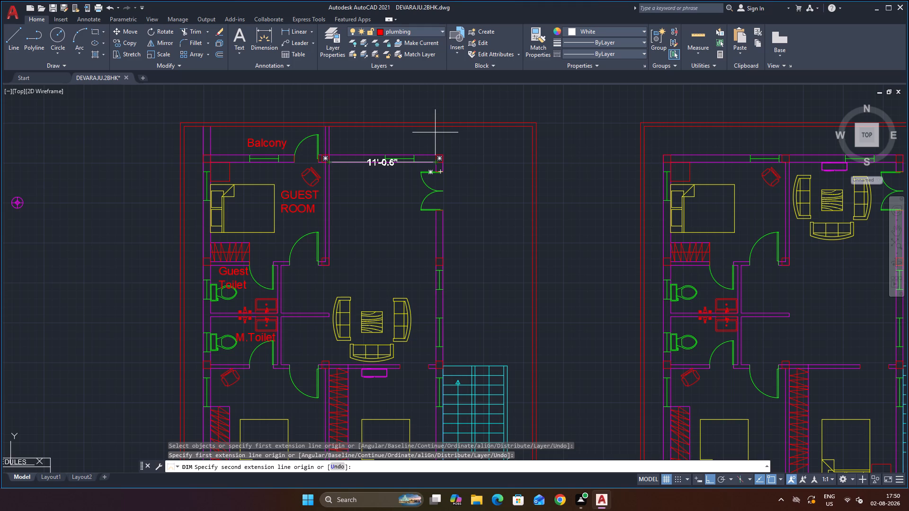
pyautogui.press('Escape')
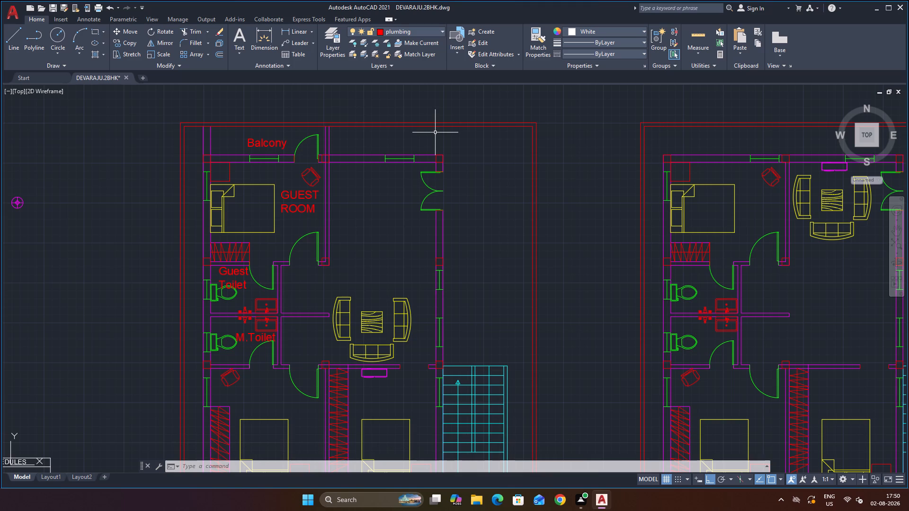
# Save the drawing.
pyautogui.scroll(-2, 442, 177)
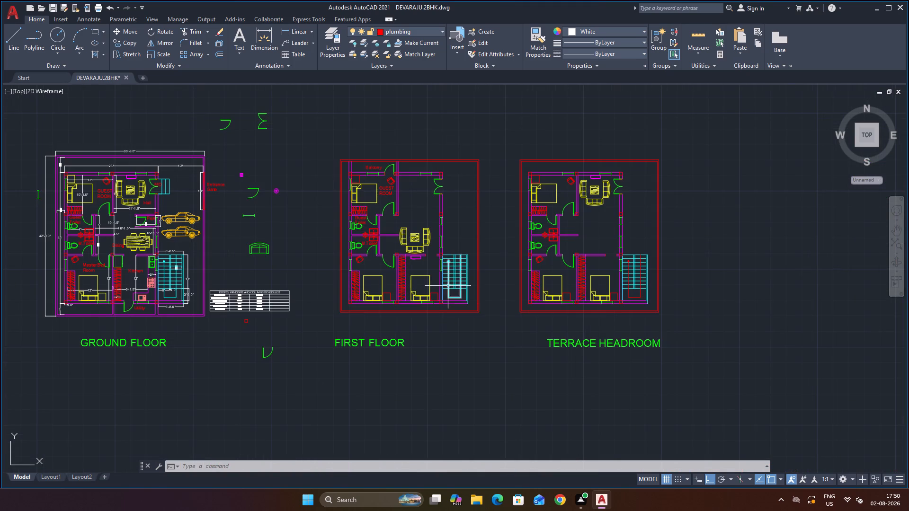
pyautogui.scroll(1, 448, 286)
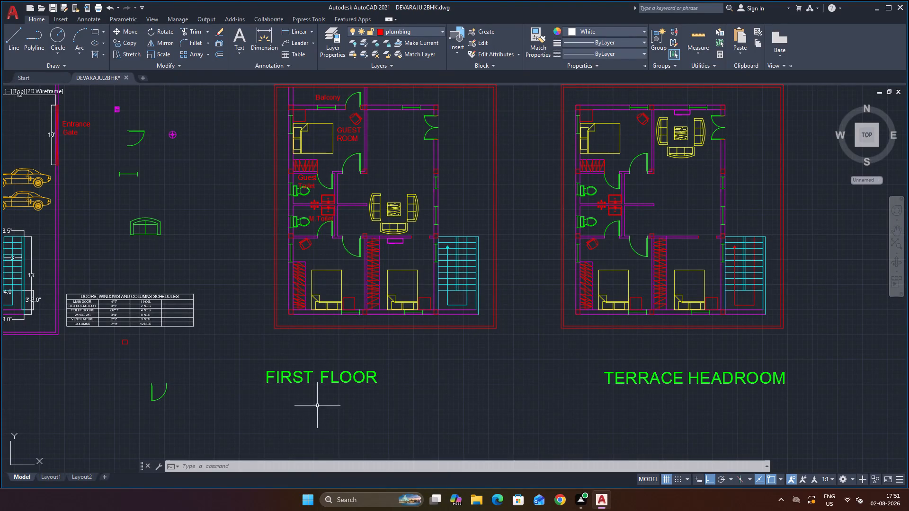
pyautogui.scroll(1, 359, 263)
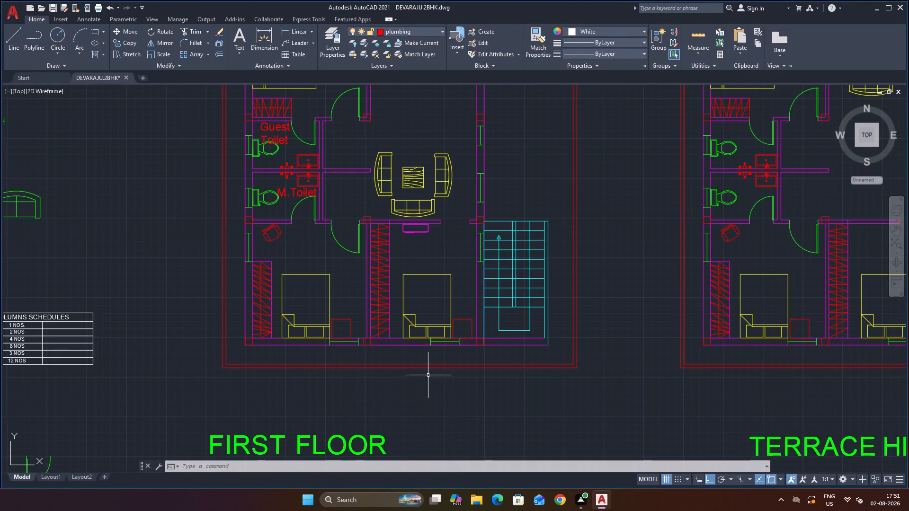
pyautogui.hotkey('ctrl', 's')
pyautogui.hotkey('ctrl', 's')
# Review the dimensioned ground floor plan and schedule table against the first floor and terrace headroom plans.
pyautogui.scroll(-3, 443, 393)
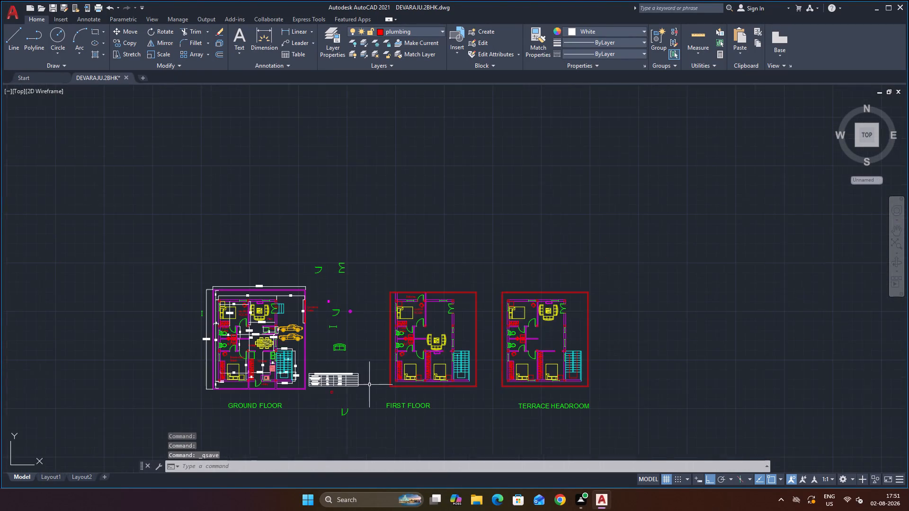
pyautogui.scroll(2, 323, 375)
pyautogui.scroll(2, 197, 376)
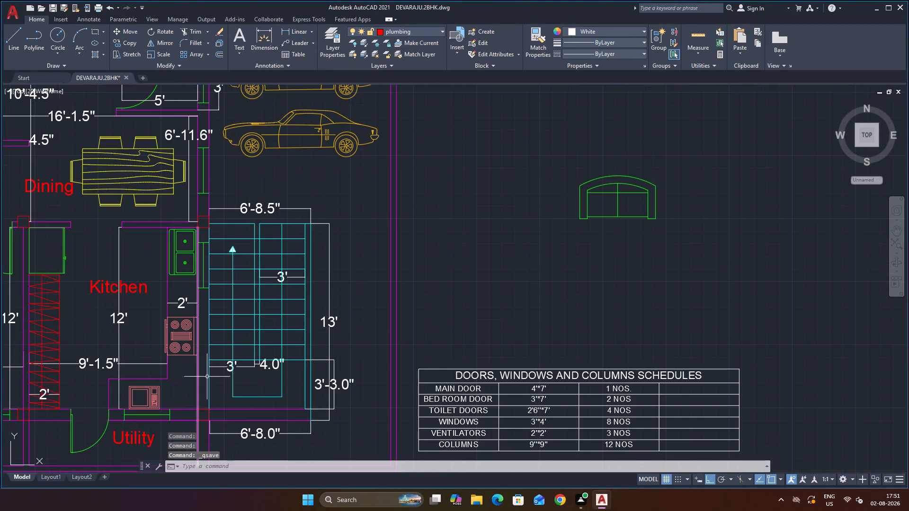
pyautogui.scroll(-4, 334, 361)
pyautogui.scroll(2, 295, 360)
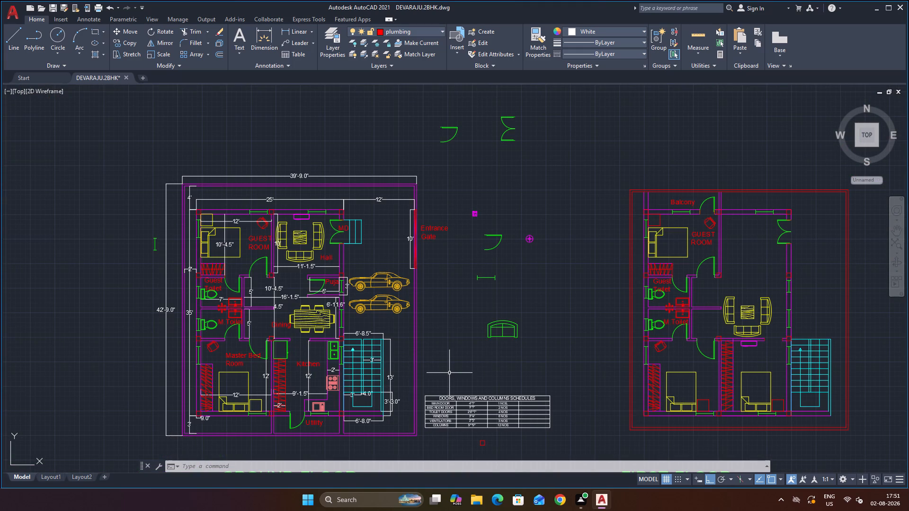
pyautogui.scroll(-2, 449, 372)
pyautogui.scroll(2, 635, 389)
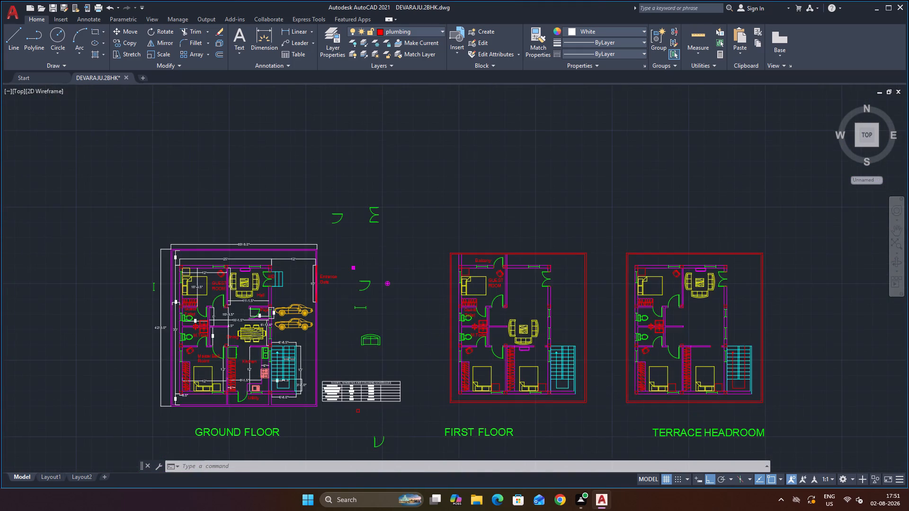
pyautogui.scroll(2, 598, 387)
pyautogui.scroll(-2, 505, 363)
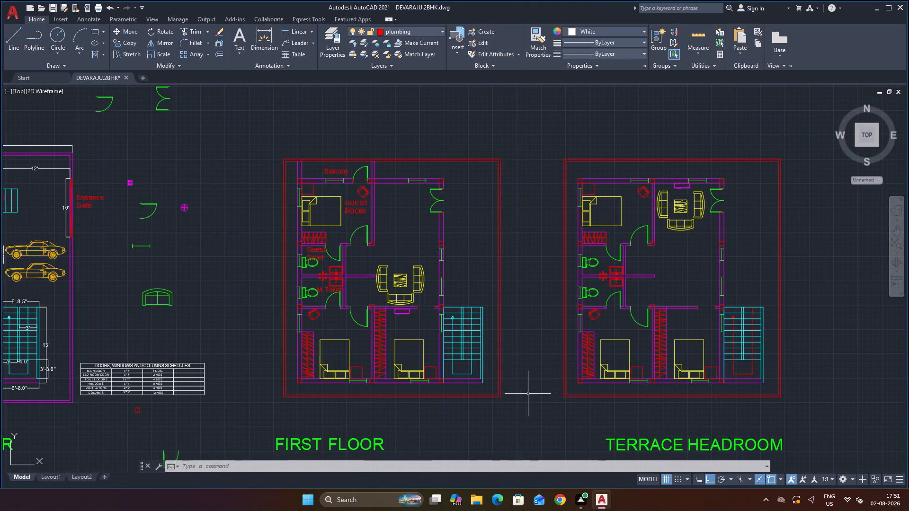
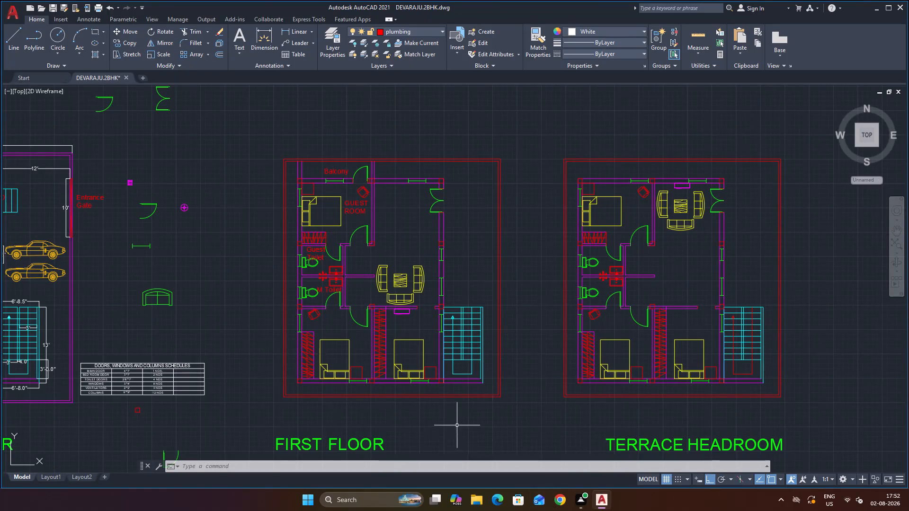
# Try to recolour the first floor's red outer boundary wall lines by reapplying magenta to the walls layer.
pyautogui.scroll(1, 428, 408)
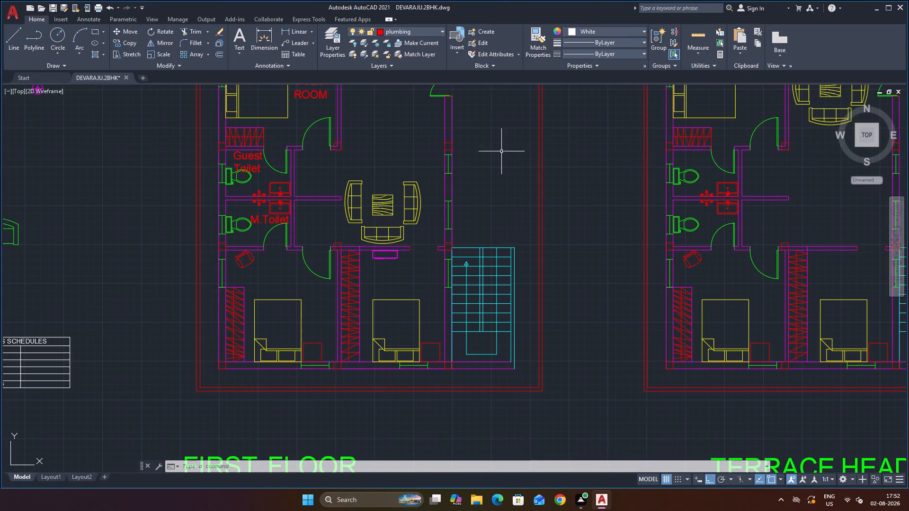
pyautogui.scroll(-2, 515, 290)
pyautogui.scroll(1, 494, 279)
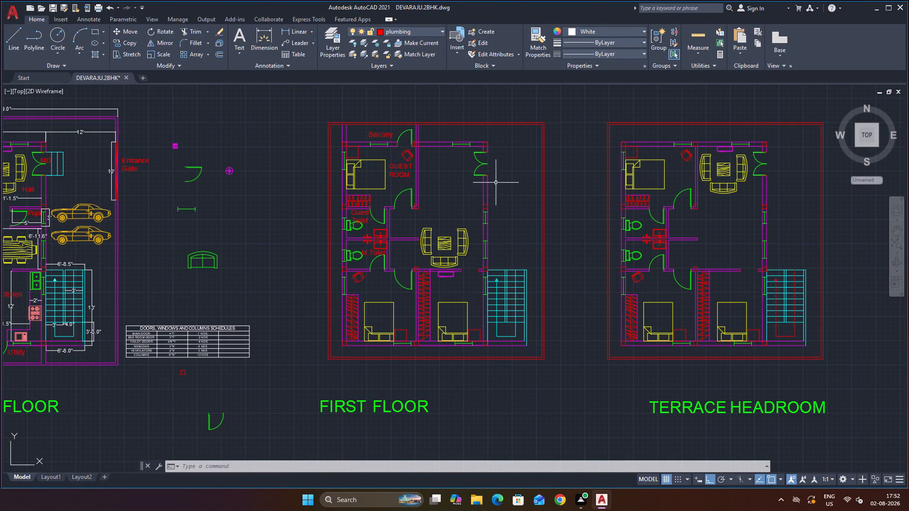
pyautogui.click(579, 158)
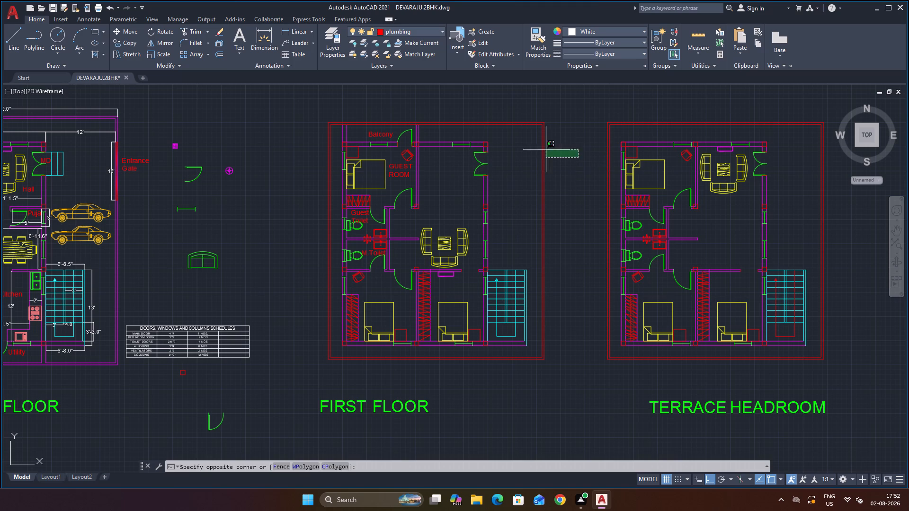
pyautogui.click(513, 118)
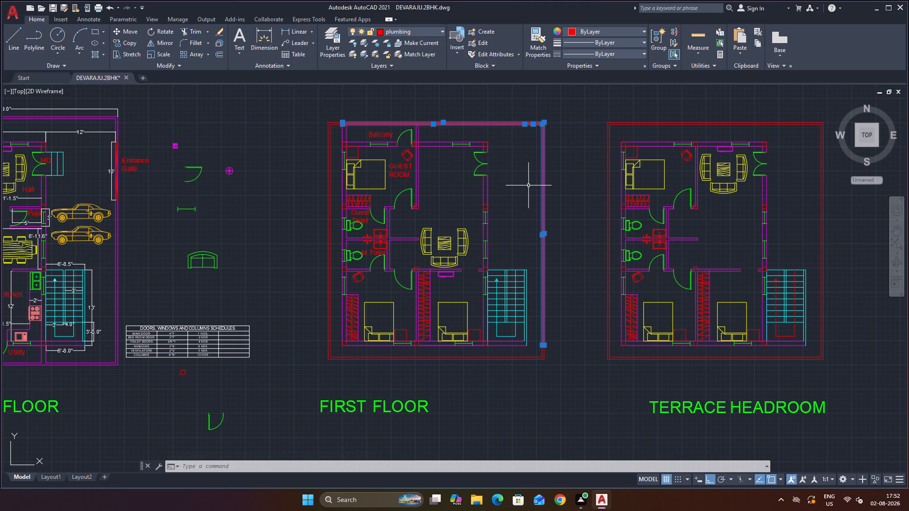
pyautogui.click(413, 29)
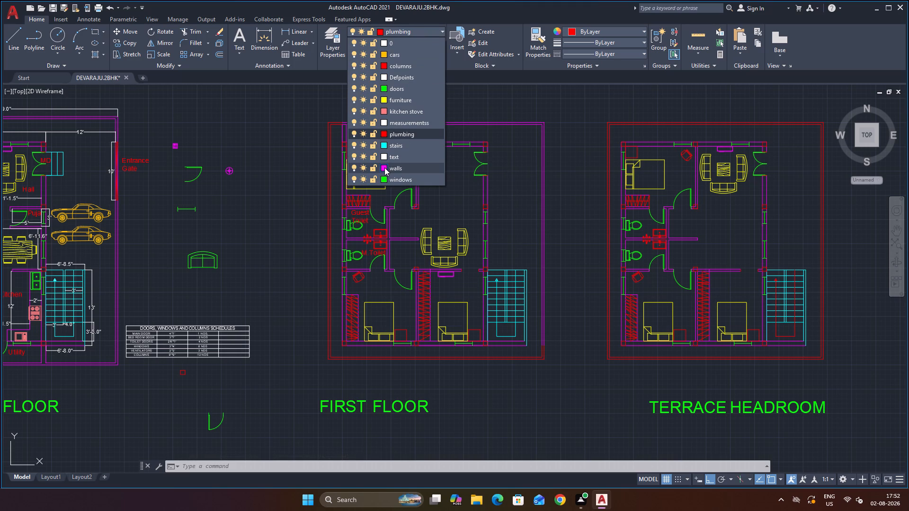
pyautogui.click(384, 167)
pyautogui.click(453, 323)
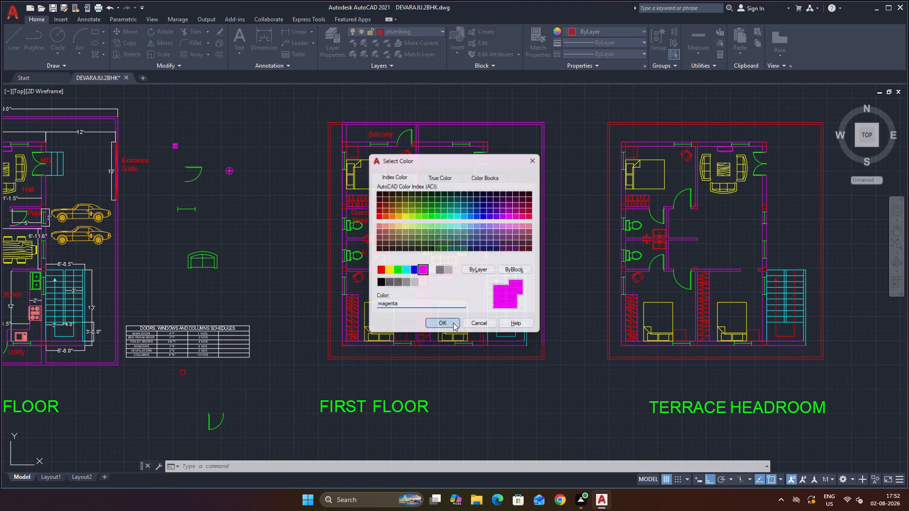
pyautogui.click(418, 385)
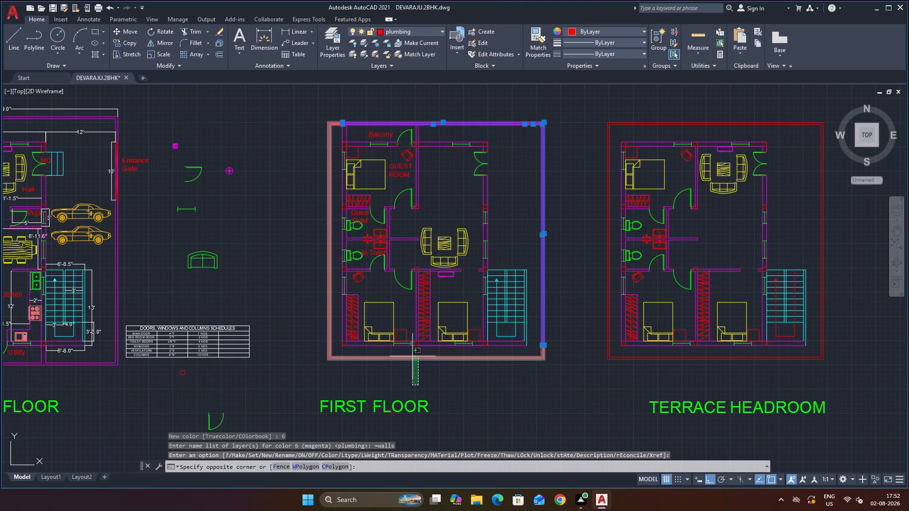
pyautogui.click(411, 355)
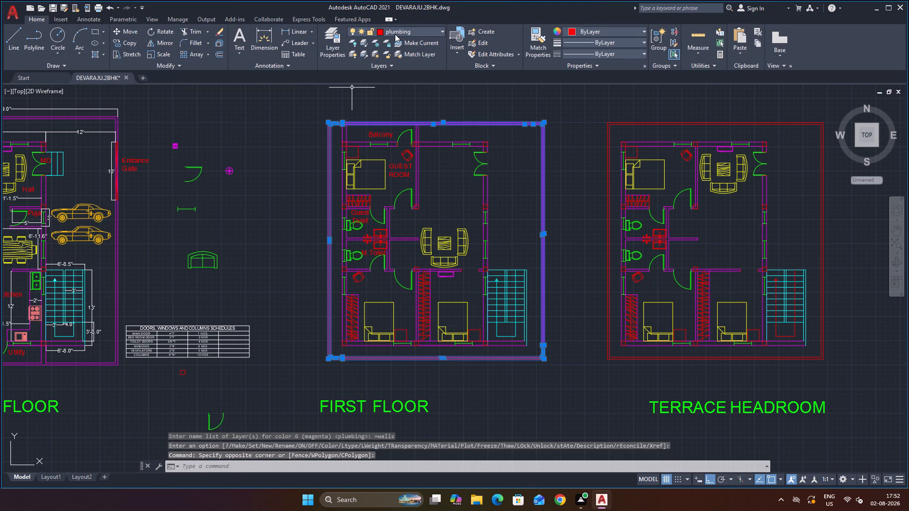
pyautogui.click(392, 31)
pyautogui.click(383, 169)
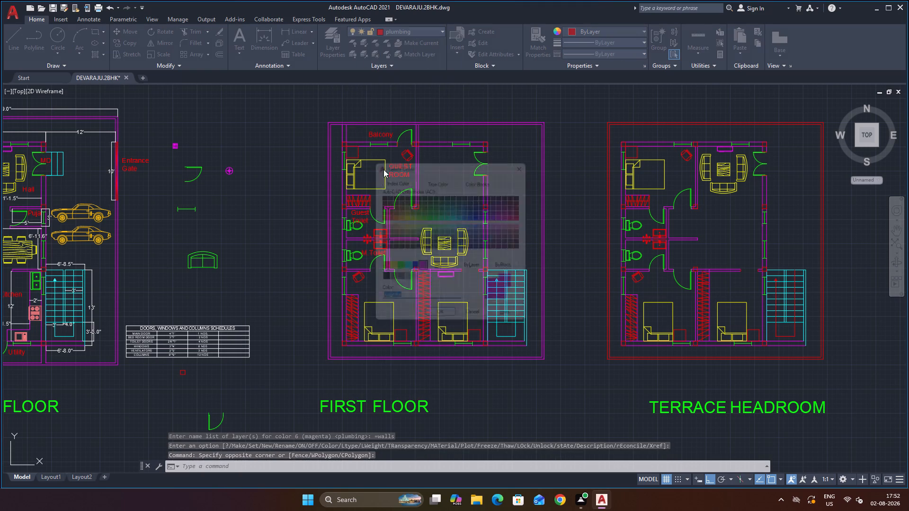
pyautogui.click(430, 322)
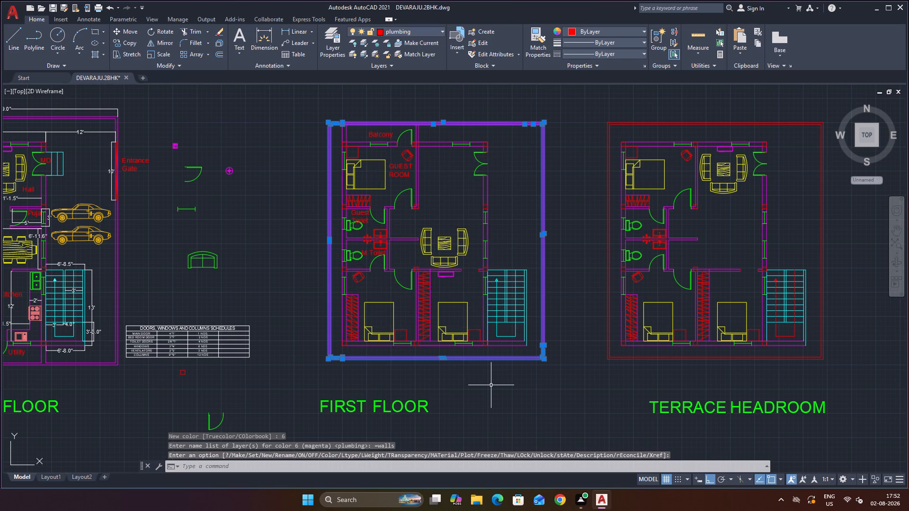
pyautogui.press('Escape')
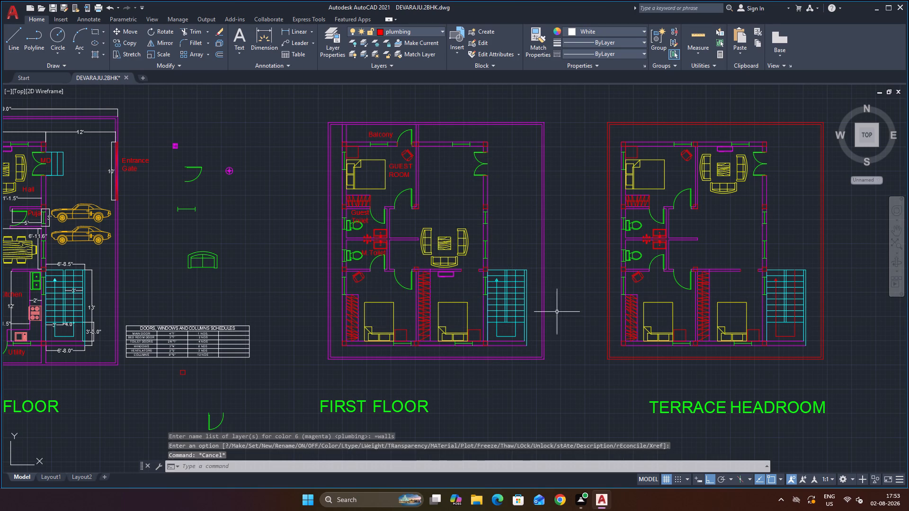
# Extend the outer face lines of the first floor balcony's two side walls up to the outermost boundary wall line.
pyautogui.scroll(4, 426, 111)
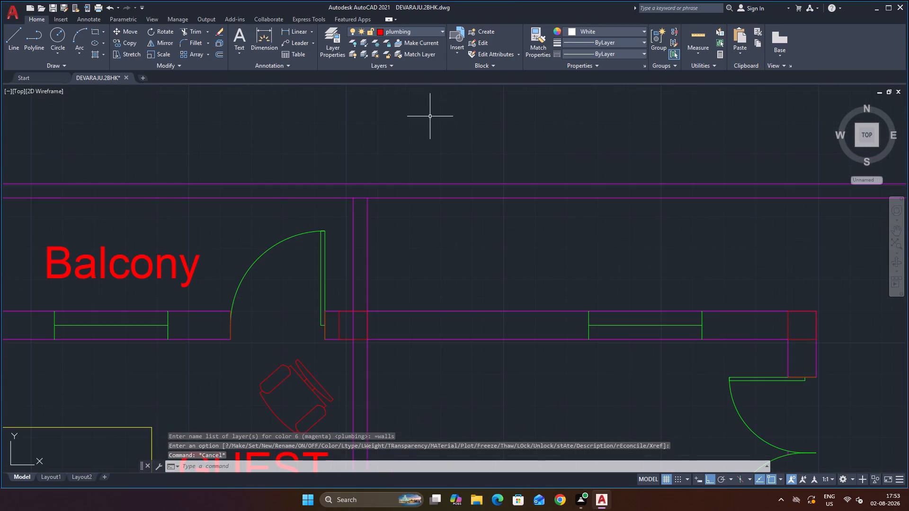
pyautogui.press('e')
pyautogui.press('x')
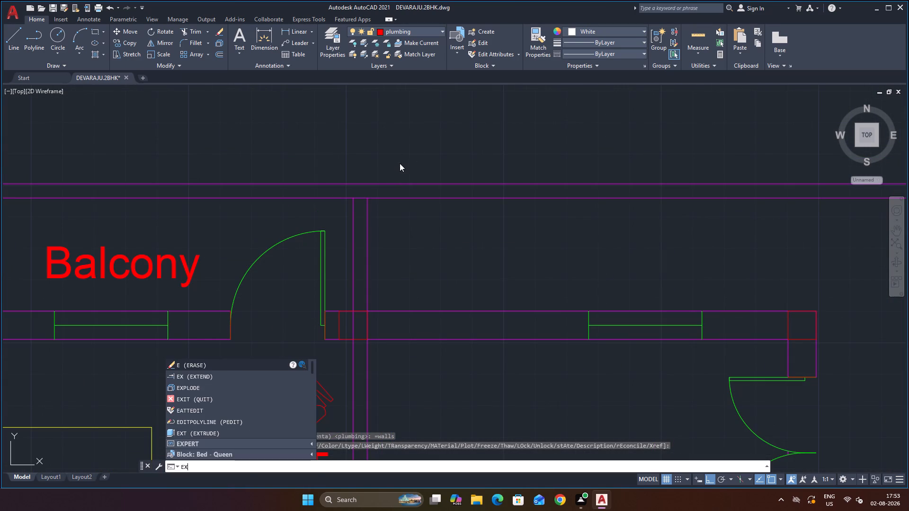
pyautogui.press('Return')
pyautogui.click(367, 214)
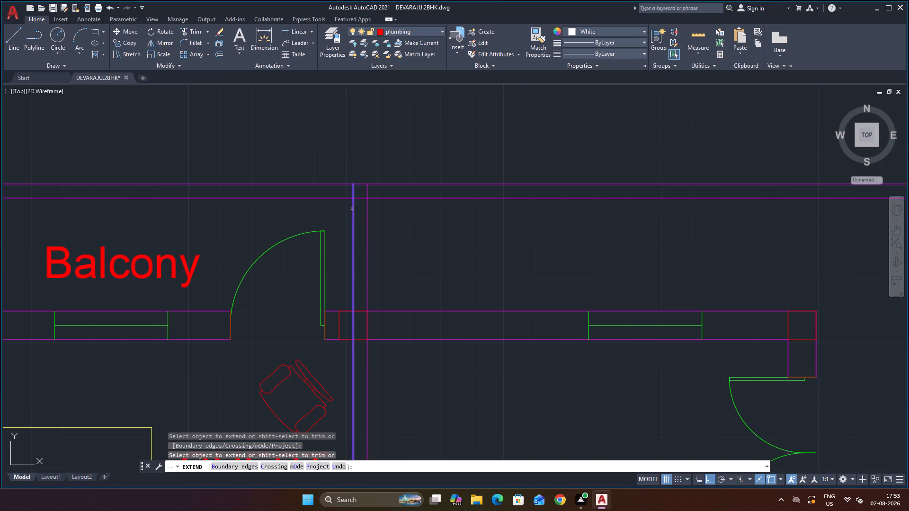
pyautogui.scroll(-1, 240, 222)
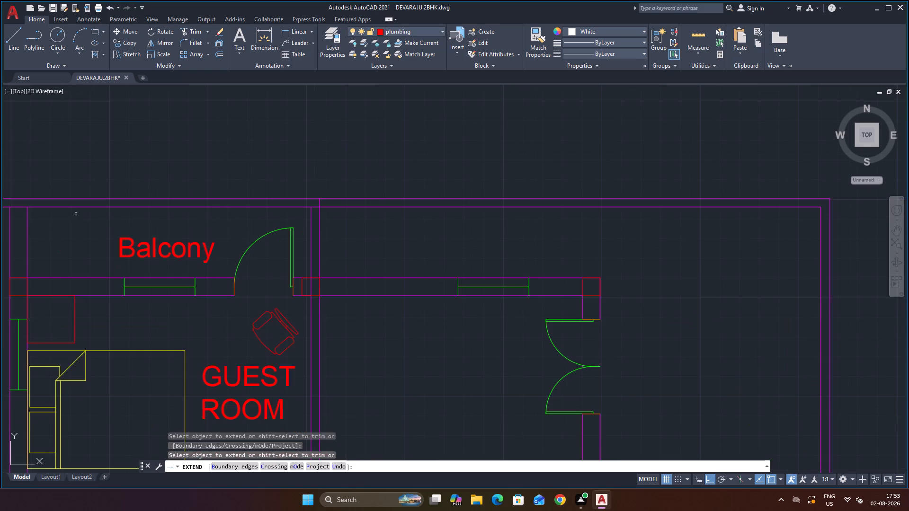
pyautogui.scroll(-1, 66, 214)
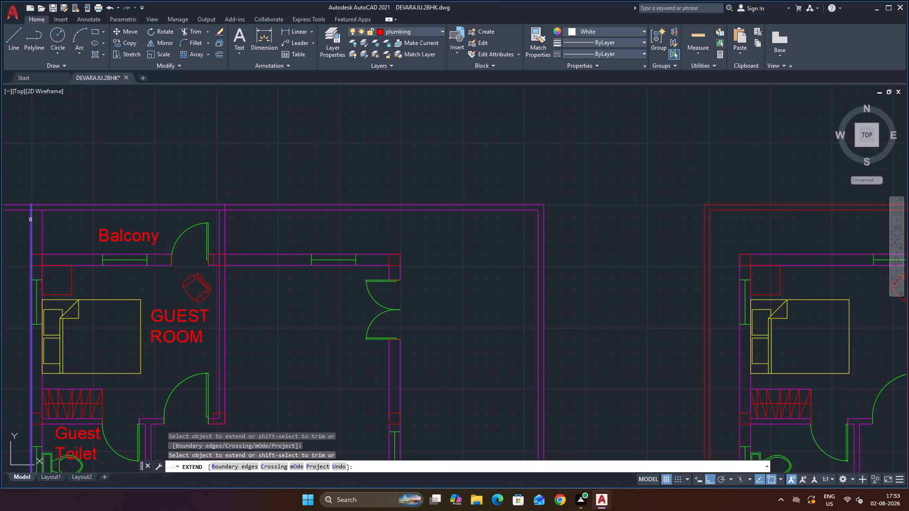
pyautogui.click(30, 220)
pyautogui.scroll(-1, 70, 181)
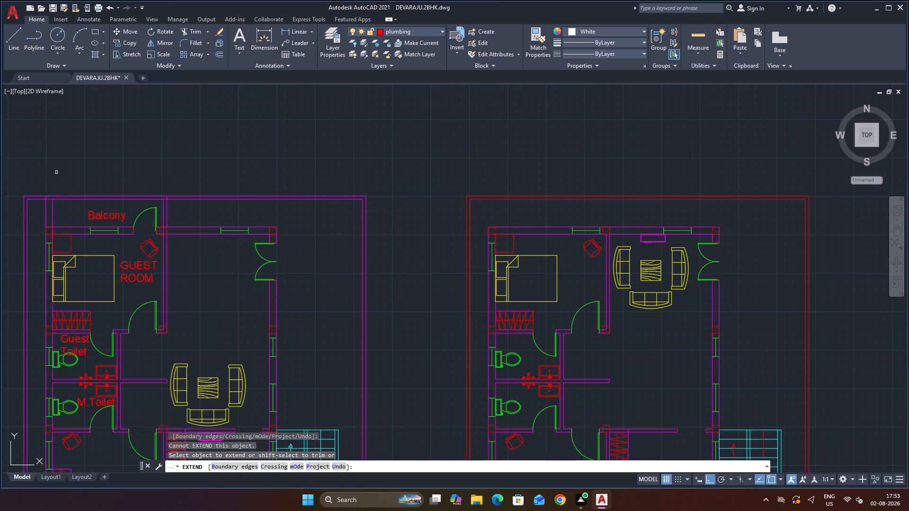
pyautogui.scroll(-1, 56, 172)
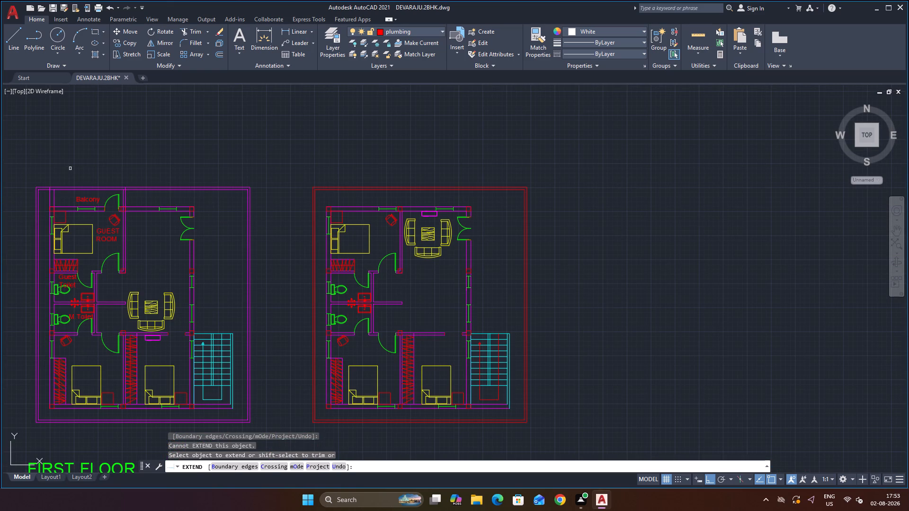
pyautogui.scroll(3, 45, 201)
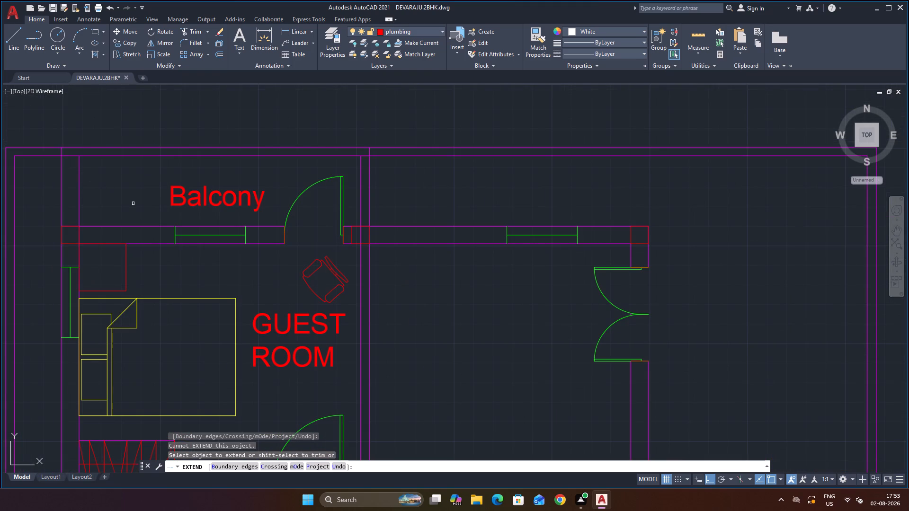
pyautogui.press('Escape')
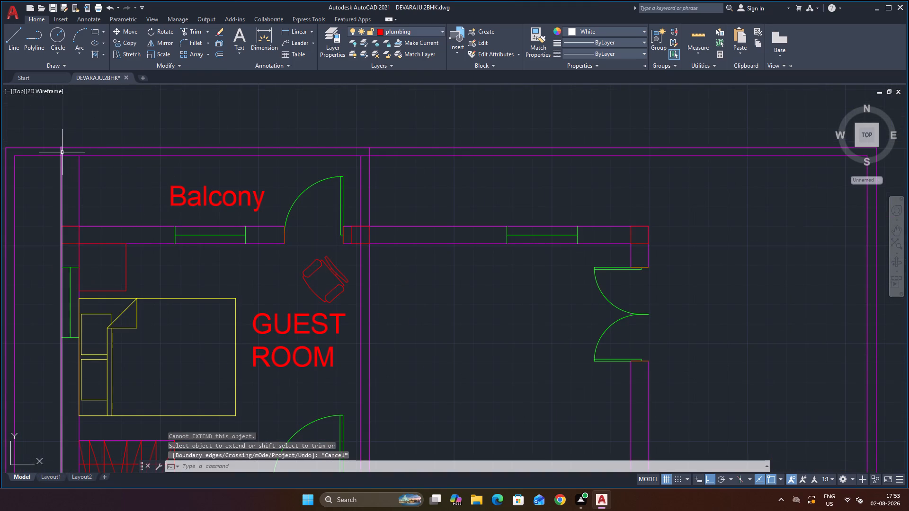
pyautogui.press('Escape')
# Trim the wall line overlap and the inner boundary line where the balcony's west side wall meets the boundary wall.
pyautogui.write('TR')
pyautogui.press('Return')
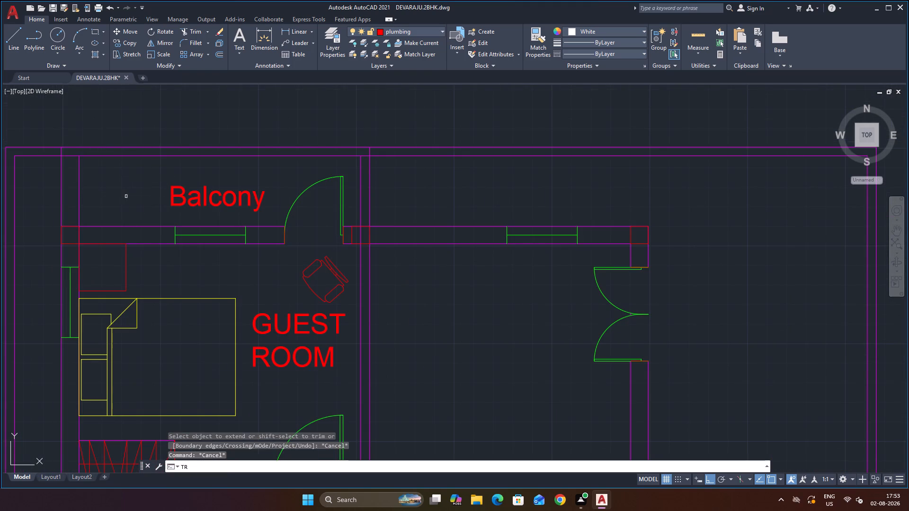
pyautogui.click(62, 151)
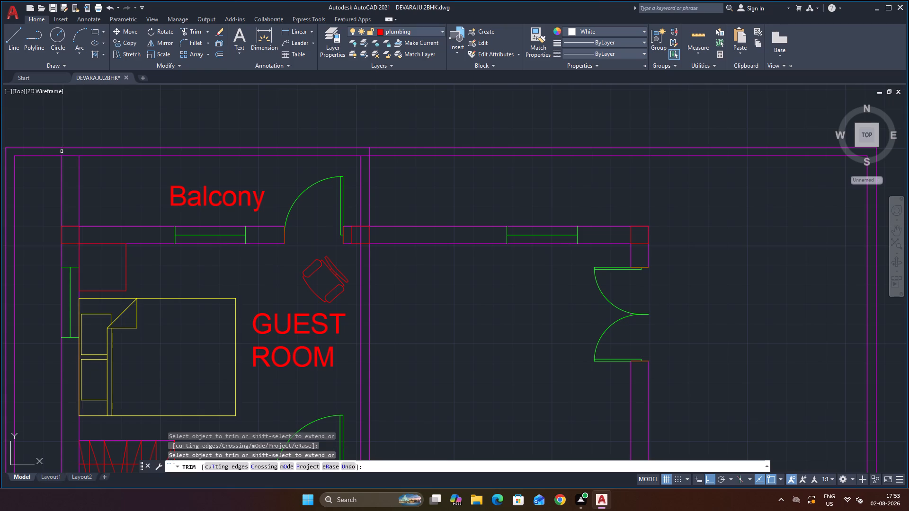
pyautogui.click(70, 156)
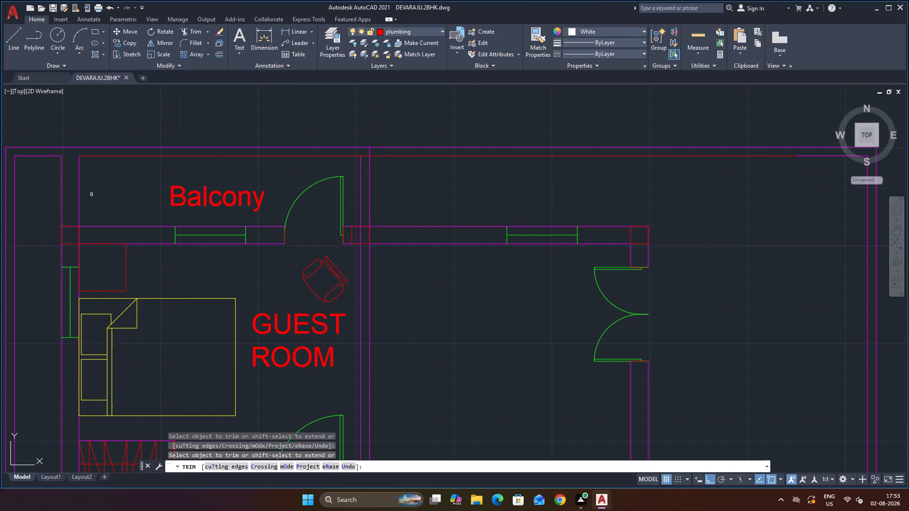
# Save the drawing.
pyautogui.hotkey('ctrl', 's')
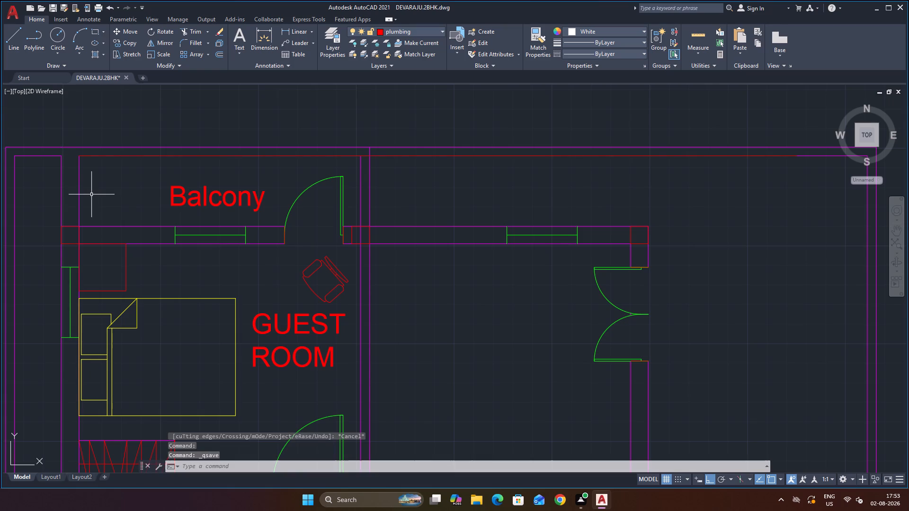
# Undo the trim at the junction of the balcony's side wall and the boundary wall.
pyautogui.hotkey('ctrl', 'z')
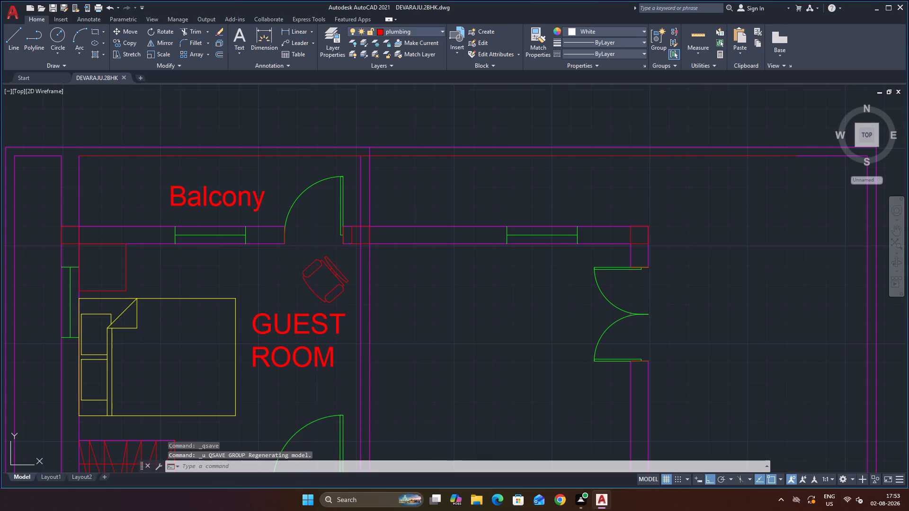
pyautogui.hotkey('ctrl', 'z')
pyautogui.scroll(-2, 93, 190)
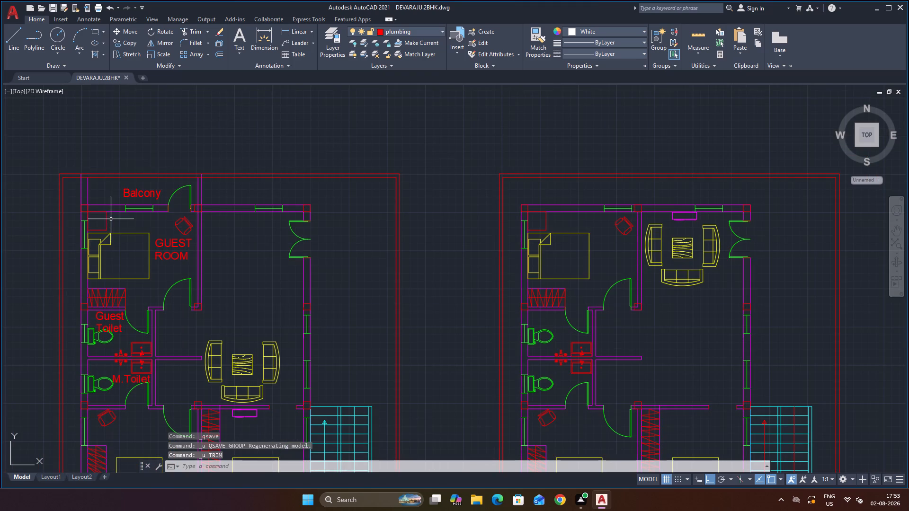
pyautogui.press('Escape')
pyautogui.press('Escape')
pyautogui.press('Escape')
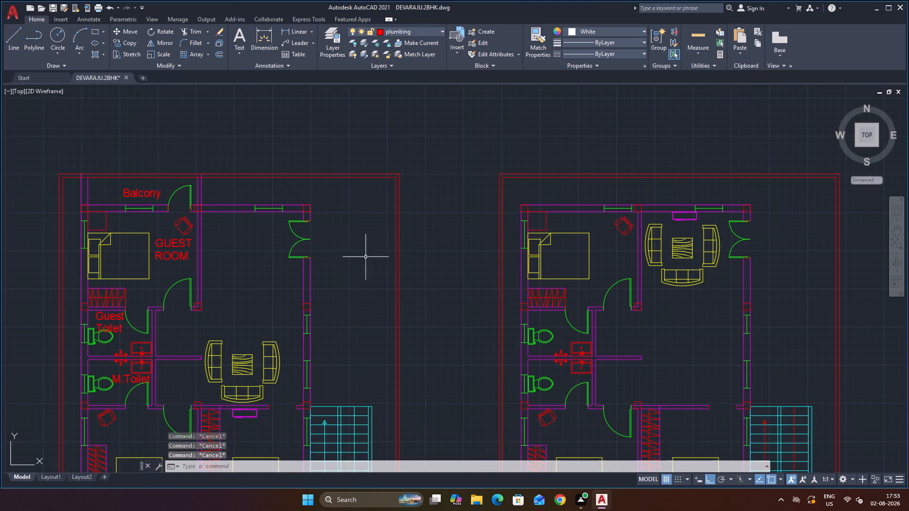
# Set the object colour of the first floor's upper and right-hand boundary wall lines to Magenta.
pyautogui.click(442, 223)
pyautogui.click(323, 153)
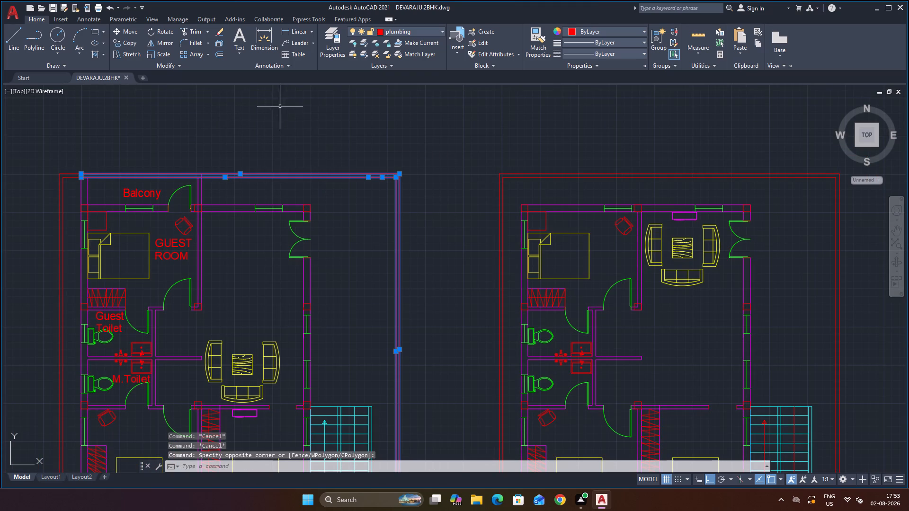
pyautogui.click(398, 32)
pyautogui.click(386, 167)
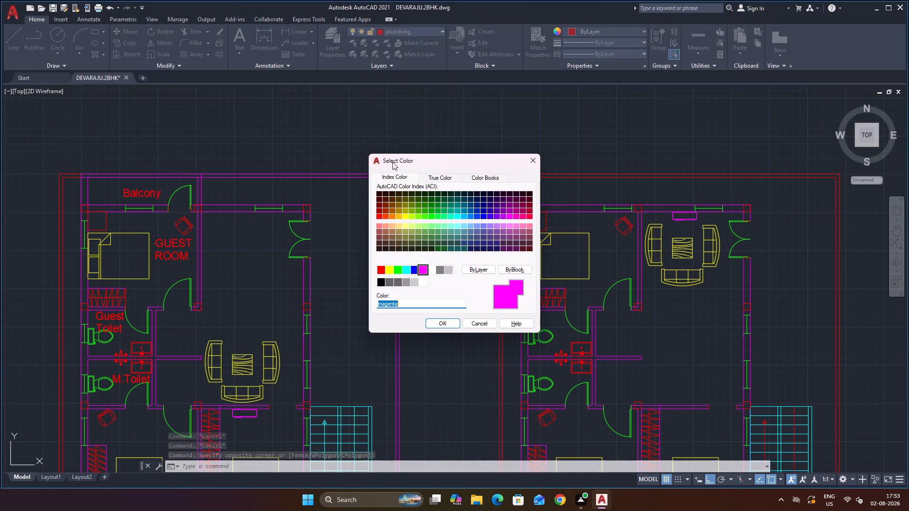
pyautogui.click(437, 323)
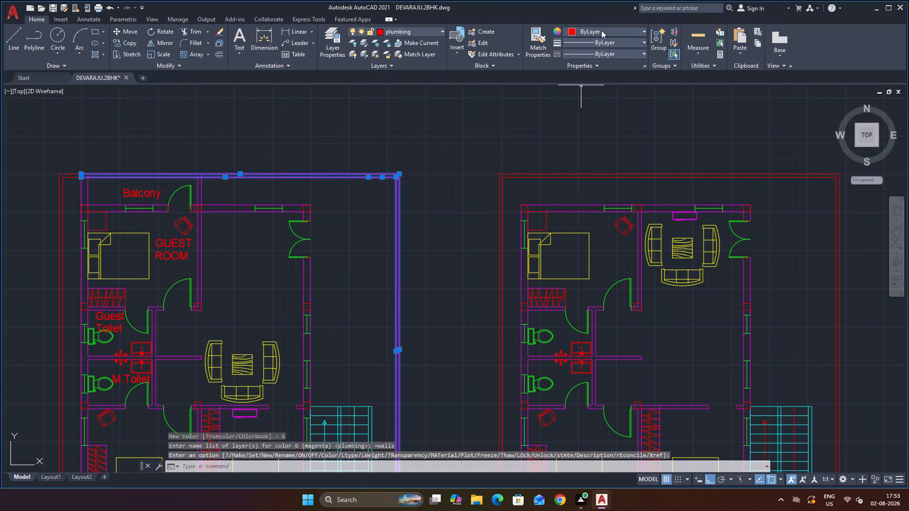
pyautogui.click(602, 30)
pyautogui.click(615, 126)
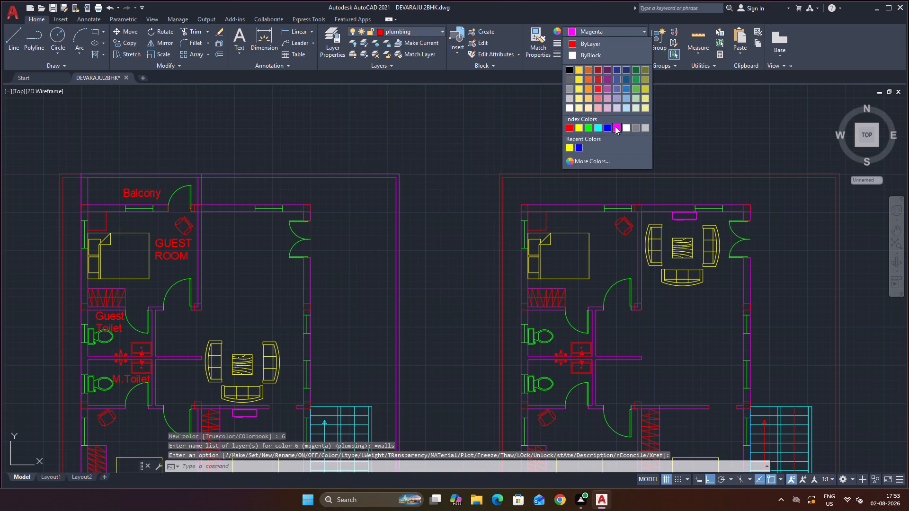
pyautogui.scroll(-1, 436, 180)
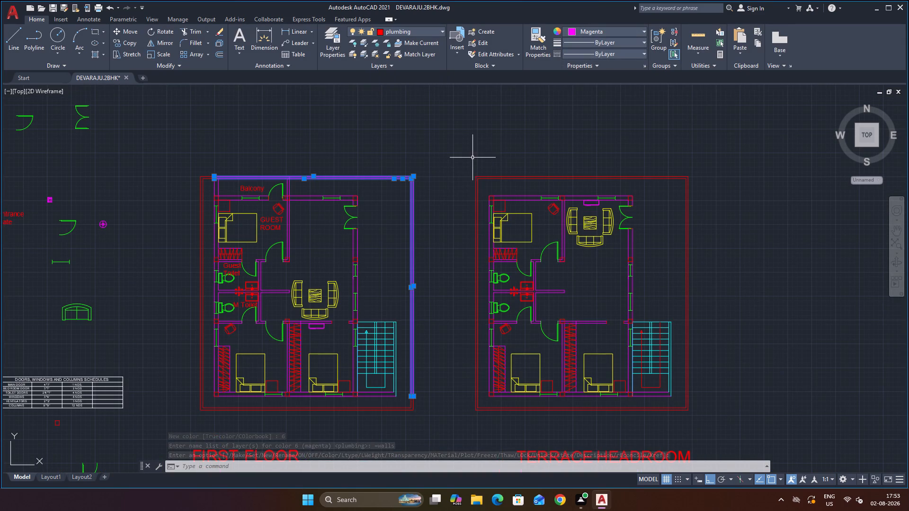
pyautogui.click(397, 141)
pyautogui.press('Escape')
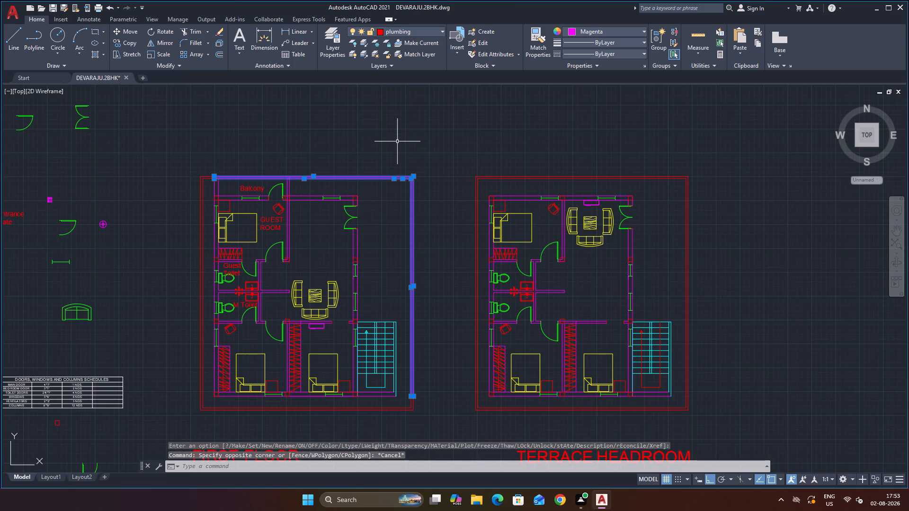
pyautogui.press('Escape')
pyautogui.scroll(2, 221, 200)
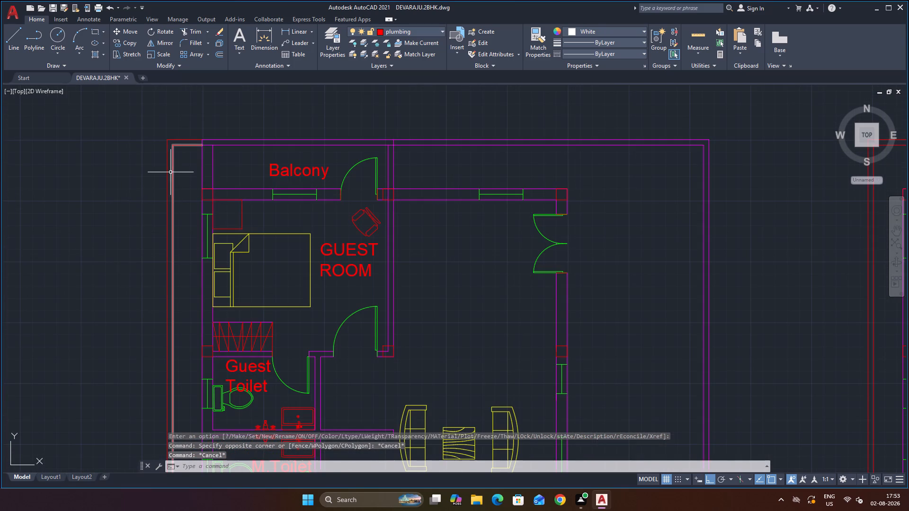
# Set the object colour of the first floor's west and south boundary wall lines to Magenta.
pyautogui.click(186, 123)
pyautogui.click(159, 200)
pyautogui.scroll(-1, 147, 235)
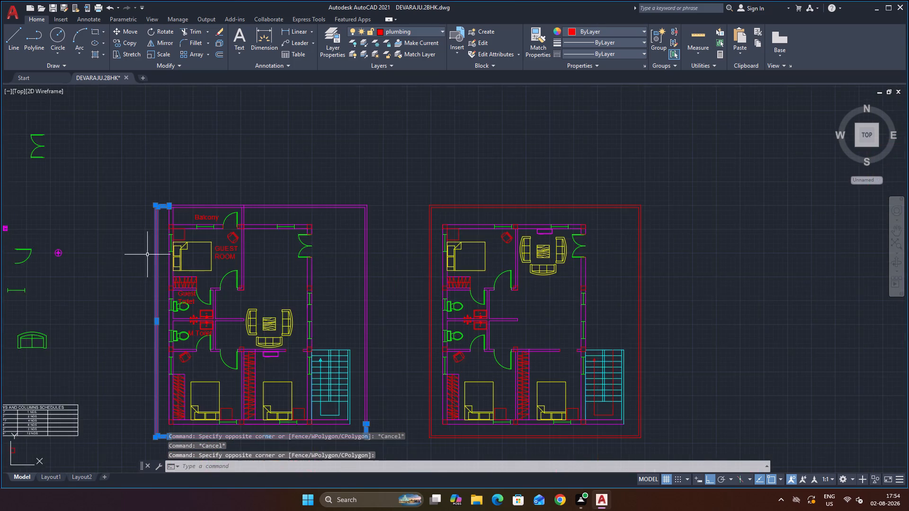
pyautogui.scroll(-2, 147, 255)
pyautogui.click(590, 32)
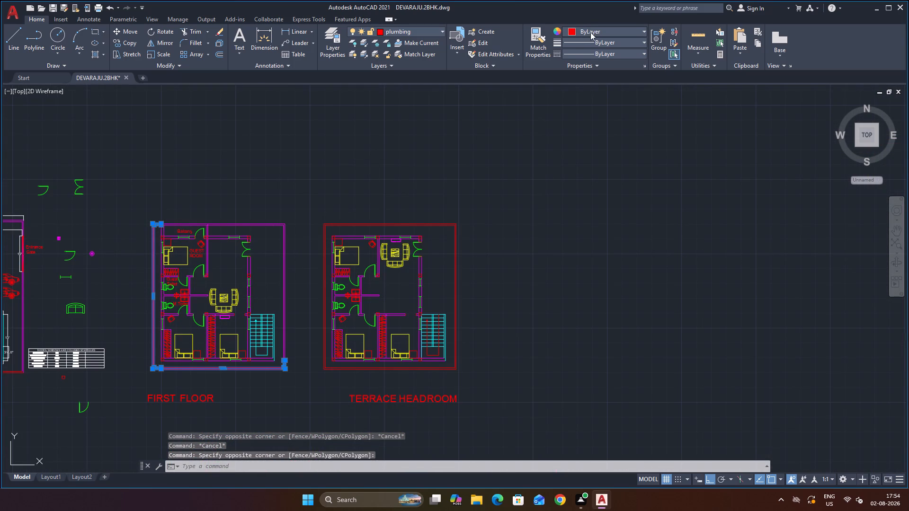
pyautogui.click(618, 127)
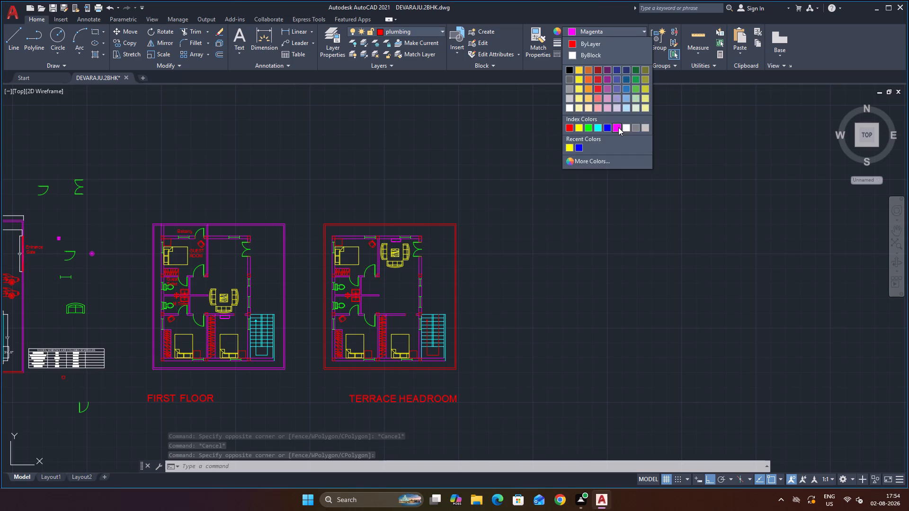
# Set the walls layer's colour to magenta and clear the selection.
pyautogui.click(434, 34)
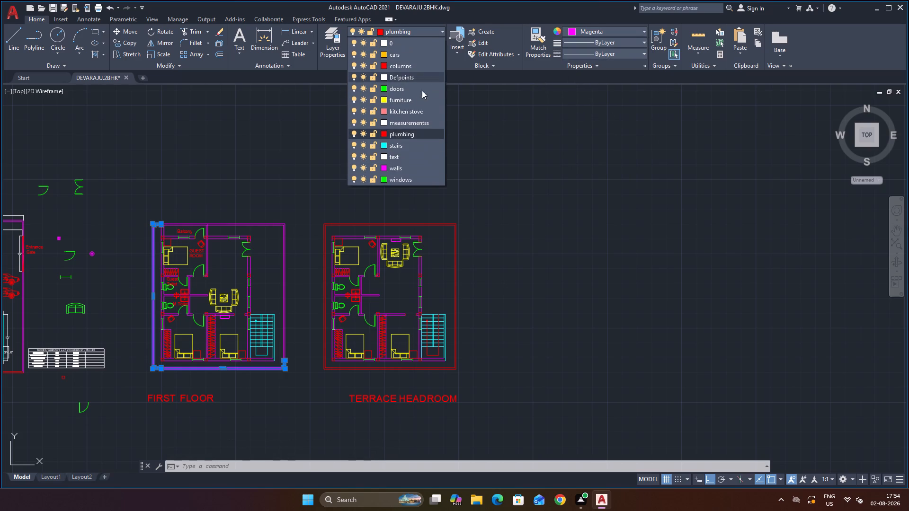
pyautogui.click(384, 168)
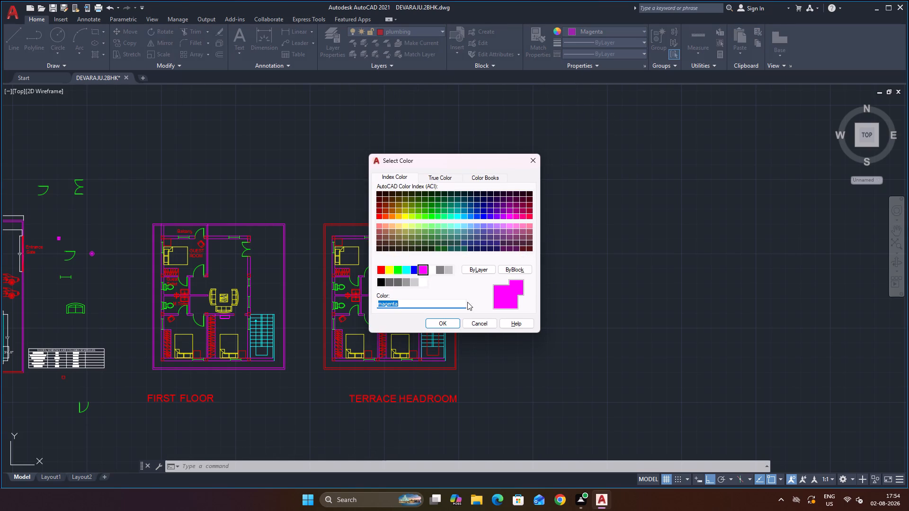
pyautogui.click(444, 324)
pyautogui.press('Escape')
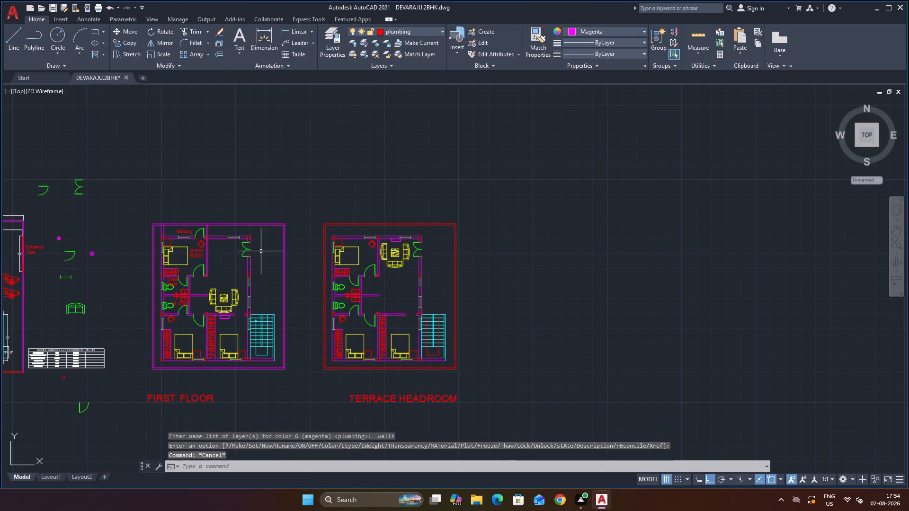
# Trim the overlapping wall line and the inner boundary line where the balcony's west side wall meets the first floor's north boundary wall.
pyautogui.scroll(4, 158, 228)
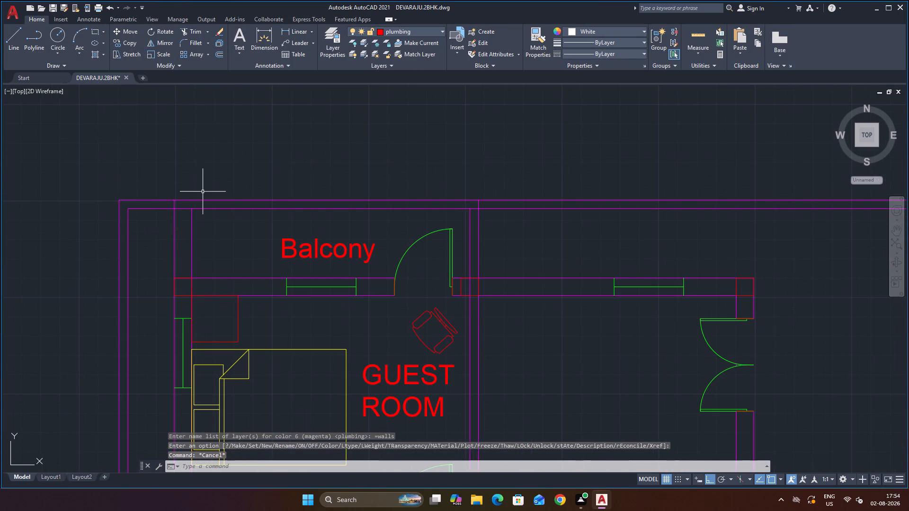
pyautogui.press('Escape')
pyautogui.press('Escape')
pyautogui.press('Escape')
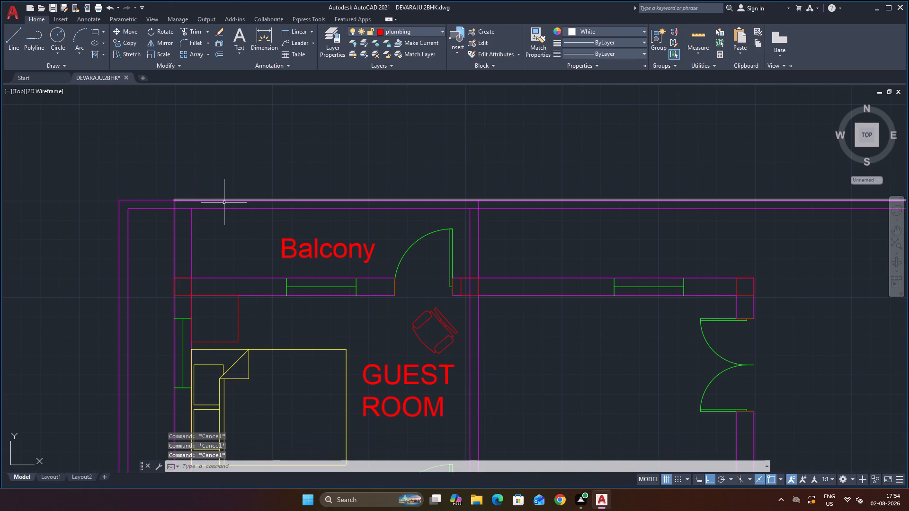
pyautogui.write('TR')
pyautogui.press('Return')
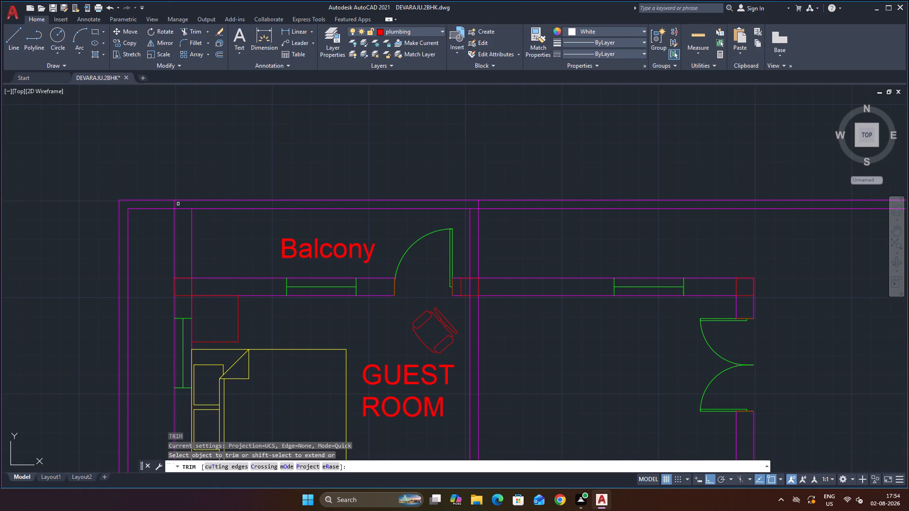
pyautogui.scroll(3, 175, 204)
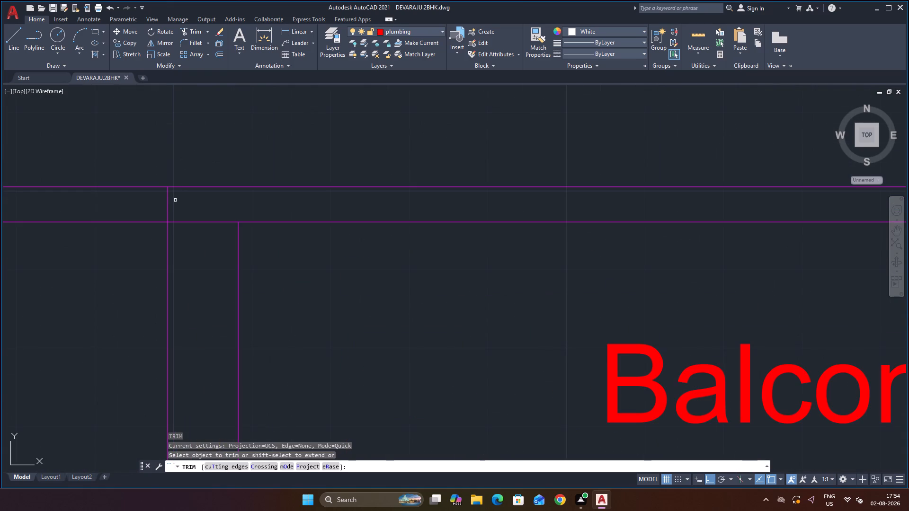
pyautogui.click(180, 198)
pyautogui.click(154, 204)
pyautogui.scroll(-1, 242, 244)
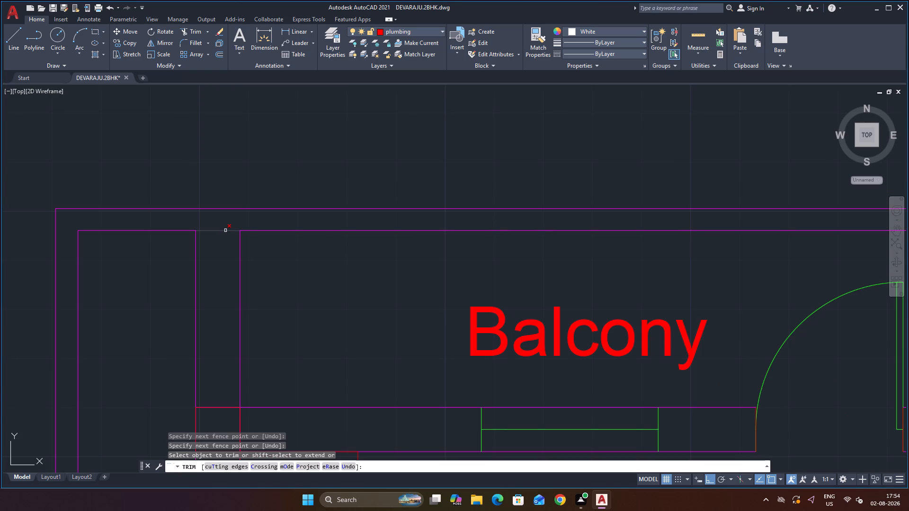
pyautogui.click(225, 230)
pyautogui.scroll(-3, 334, 263)
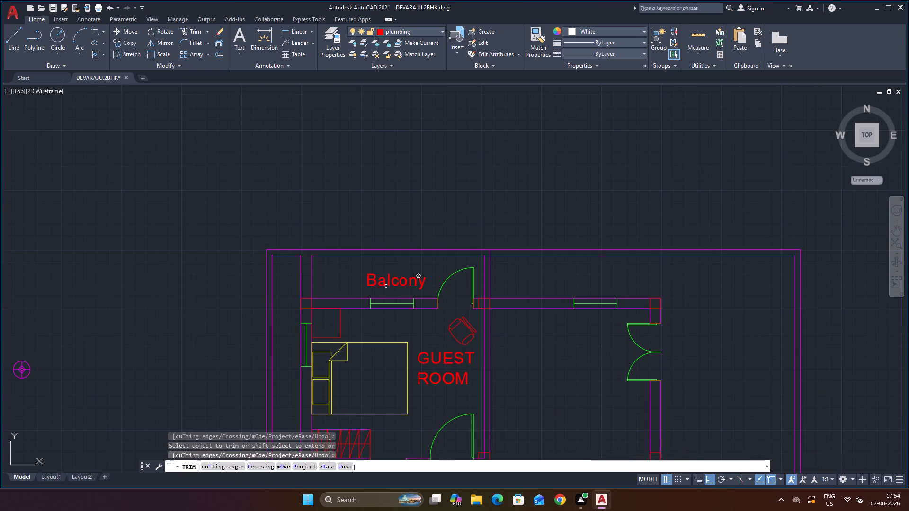
# Trim the overlapping wall line and the inner boundary line where the balcony's east side wall meets the north boundary wall.
pyautogui.scroll(3, 524, 256)
pyautogui.scroll(1, 369, 255)
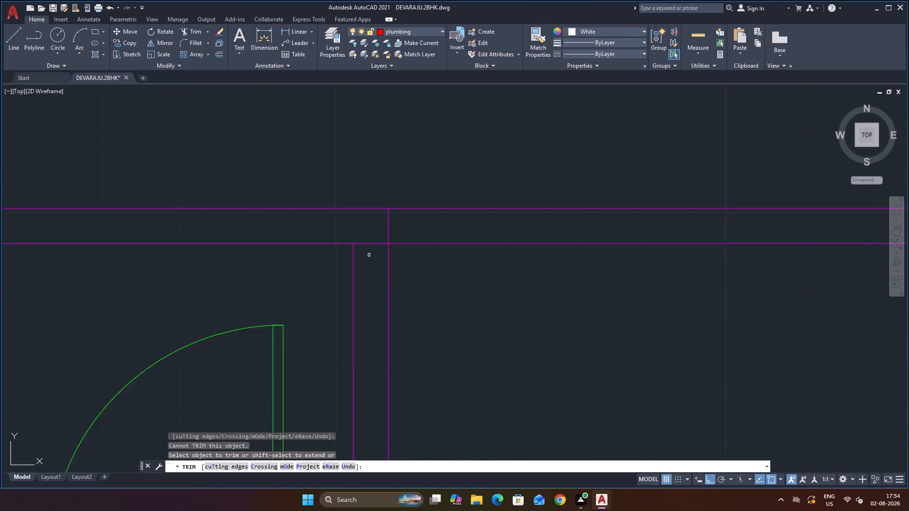
pyautogui.scroll(1, 369, 255)
pyautogui.click(377, 238)
pyautogui.click(398, 211)
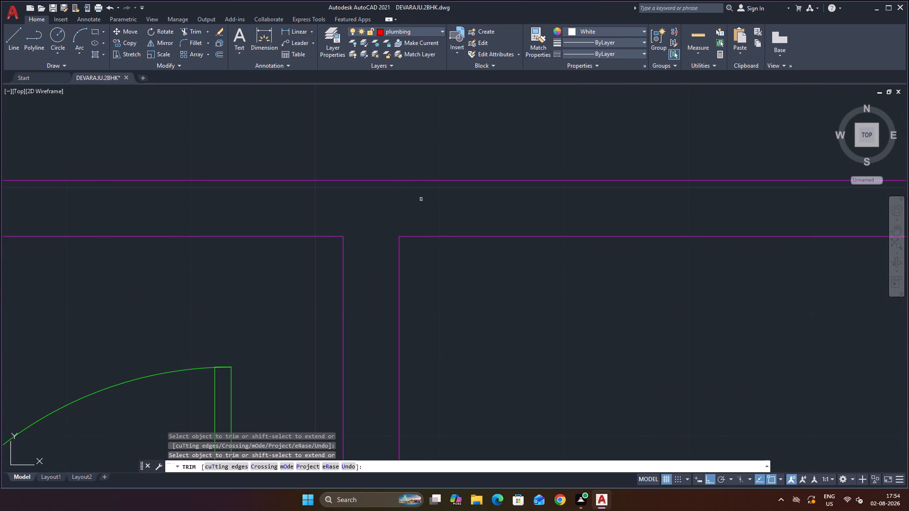
# Examine the first floor plan's boundary walls, balcony, bedrooms, seating area and staircase.
pyautogui.scroll(-4, 428, 200)
pyautogui.scroll(-1, 454, 254)
pyautogui.scroll(-3, 471, 348)
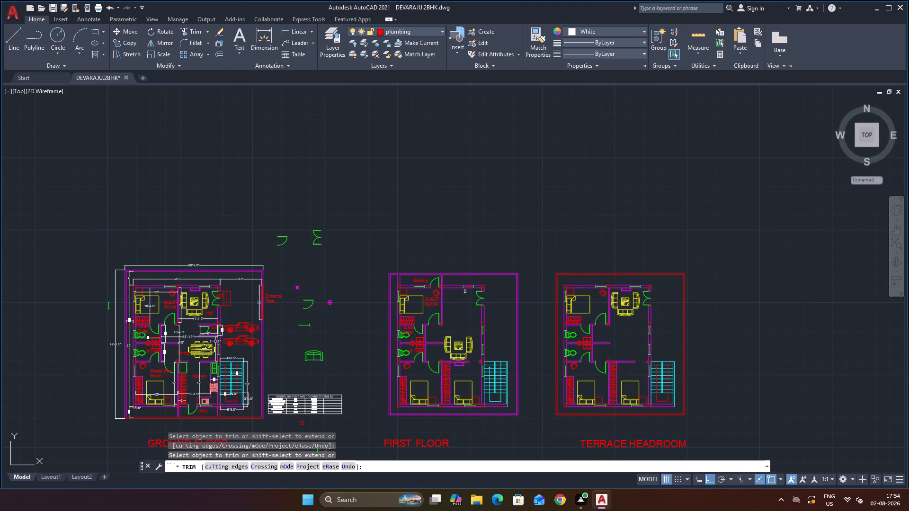
pyautogui.scroll(2, 543, 388)
pyautogui.scroll(-2, 517, 365)
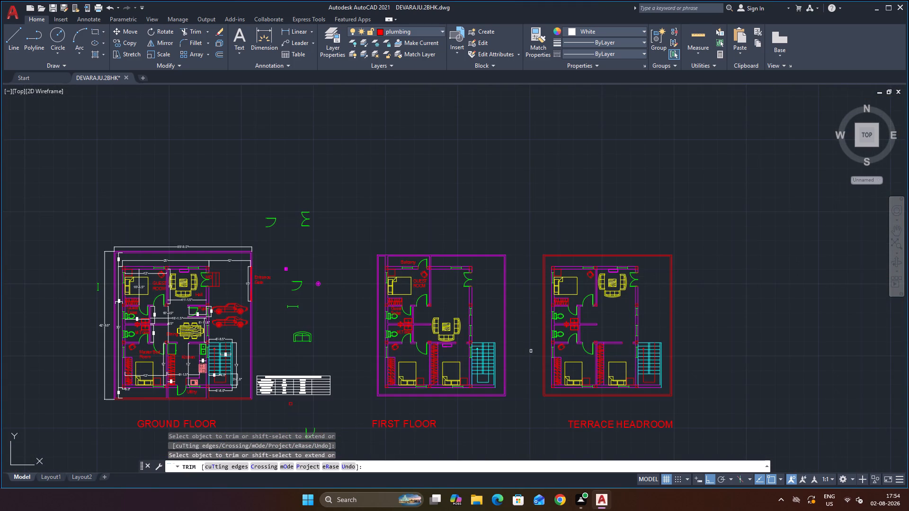
pyautogui.scroll(2, 456, 351)
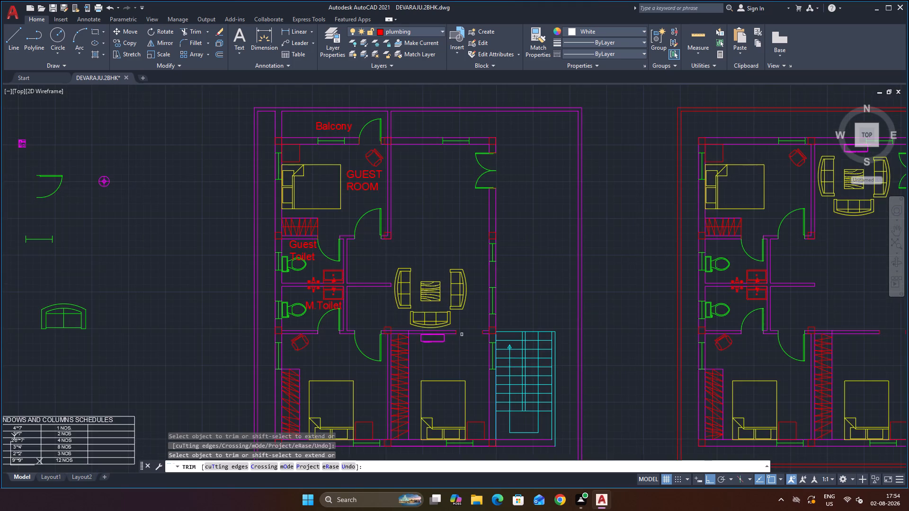
pyautogui.scroll(-3, 460, 314)
pyautogui.scroll(3, 472, 332)
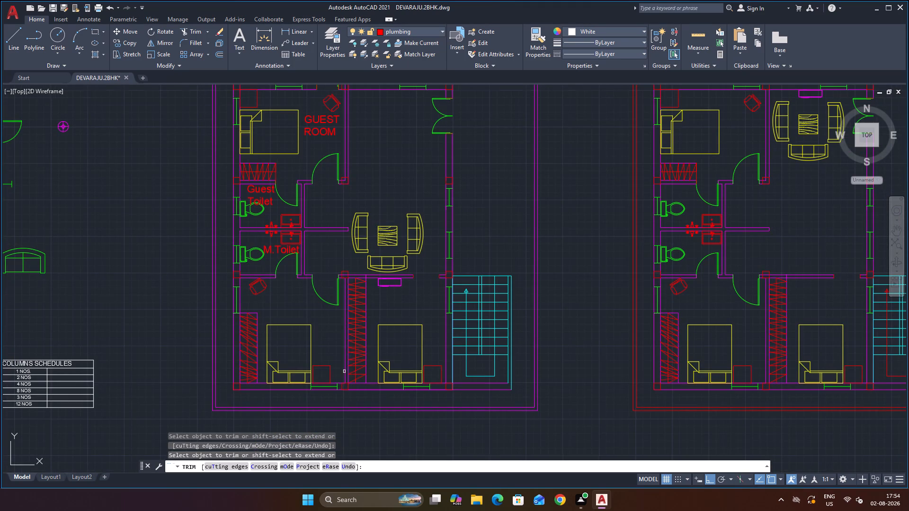
pyautogui.scroll(1, 344, 371)
pyautogui.scroll(-2, 345, 365)
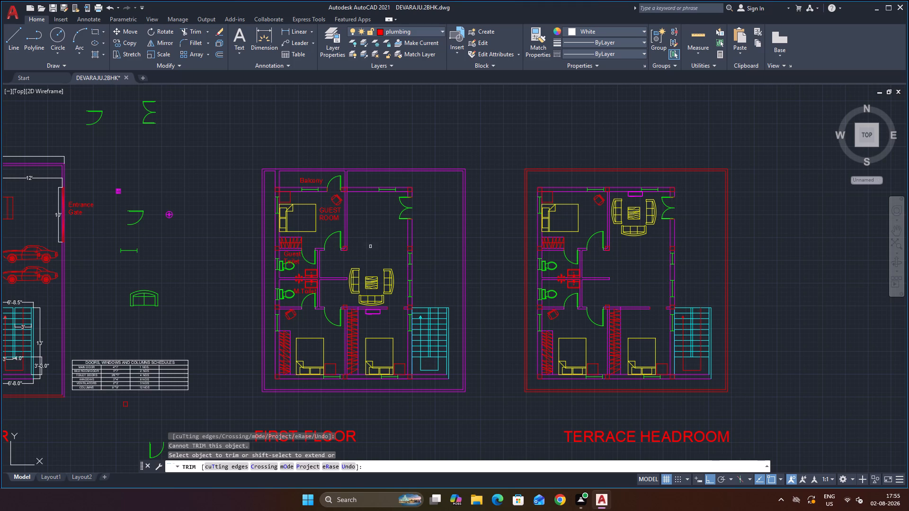
pyautogui.press('Escape')
pyautogui.scroll(2, 285, 181)
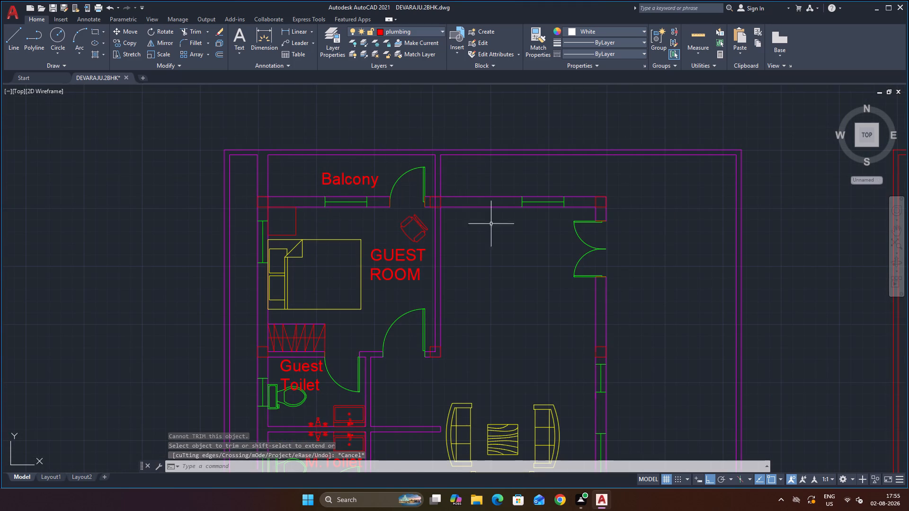
pyautogui.scroll(-3, 464, 276)
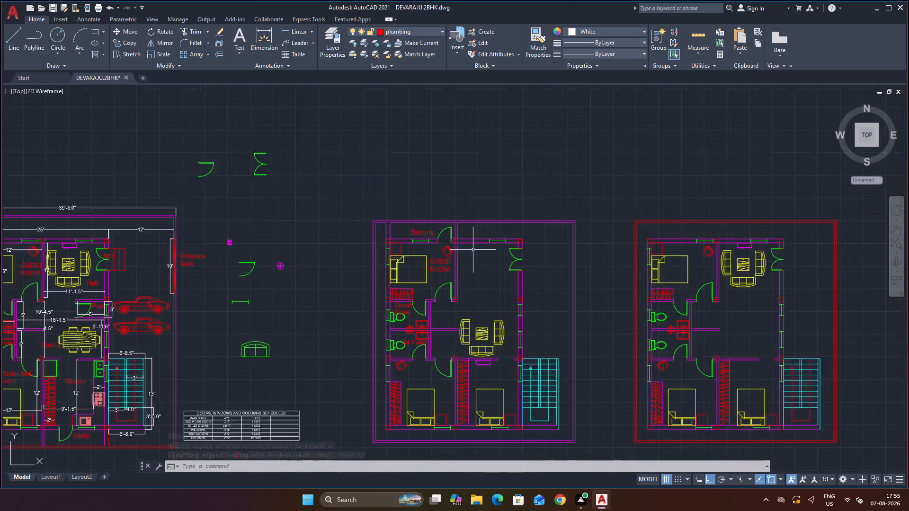
pyautogui.scroll(3, 468, 364)
pyautogui.scroll(-2, 470, 358)
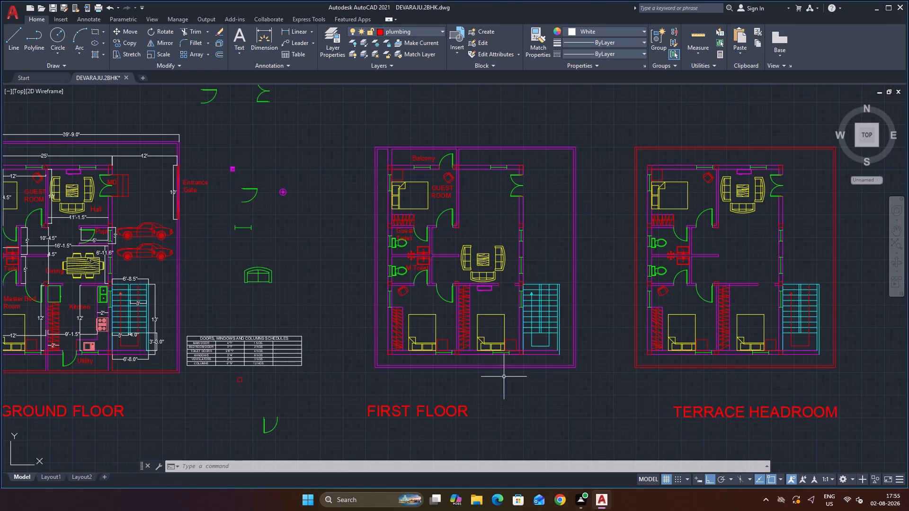
pyautogui.scroll(-2, 512, 359)
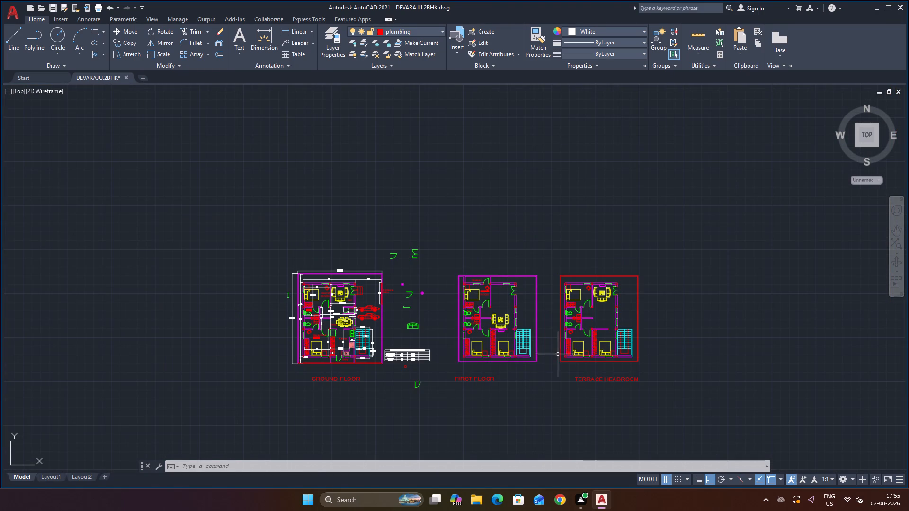
pyautogui.scroll(1, 499, 363)
pyautogui.scroll(3, 535, 317)
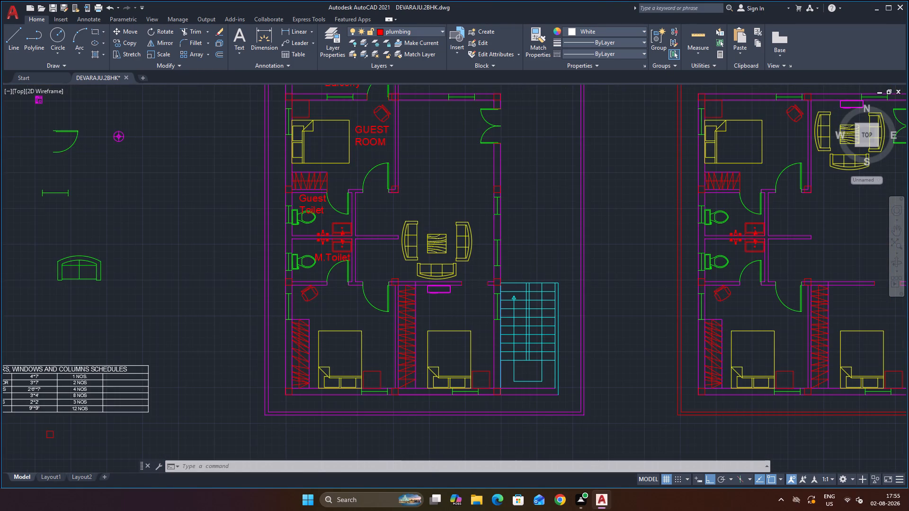
pyautogui.scroll(-1, 557, 323)
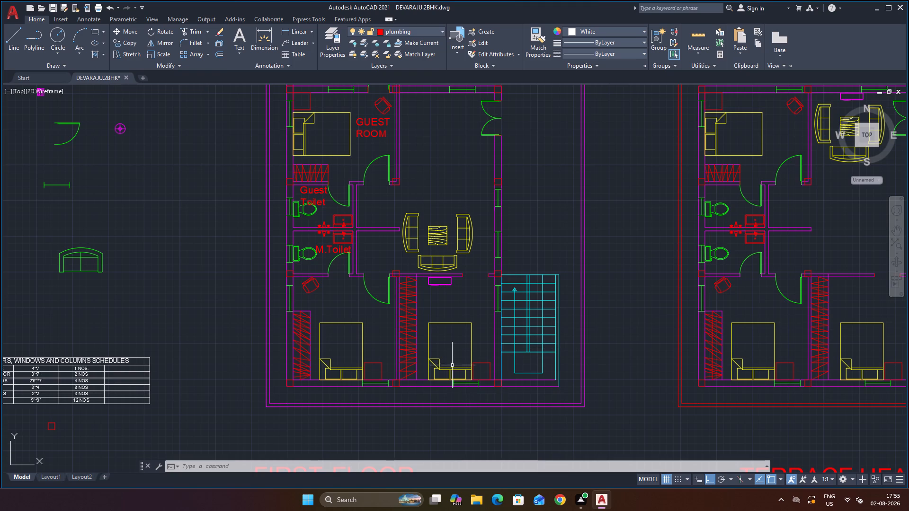
pyautogui.scroll(1, 455, 321)
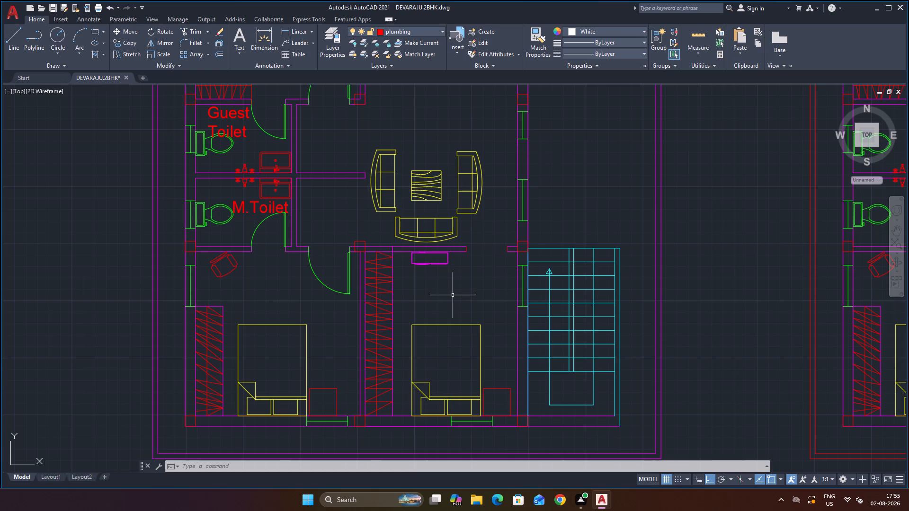
pyautogui.scroll(-1, 454, 296)
pyautogui.scroll(2, 473, 308)
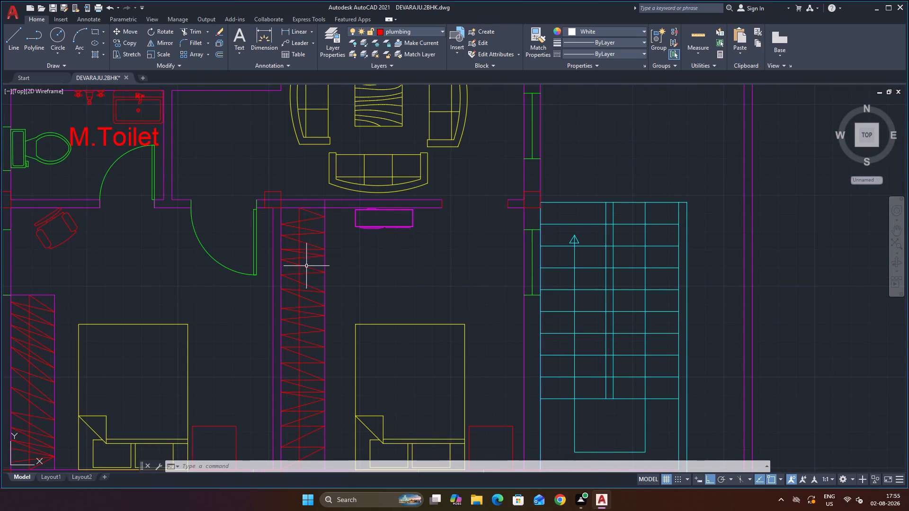
pyautogui.scroll(-2, 414, 219)
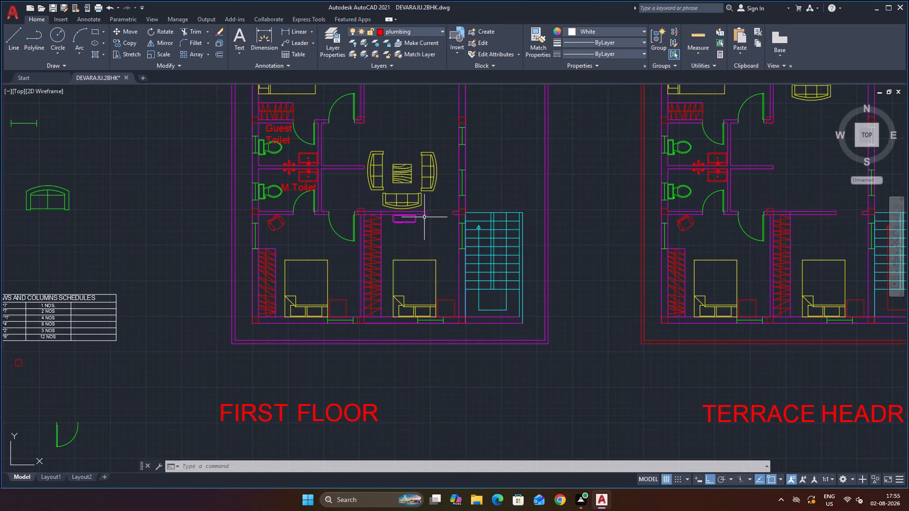
pyautogui.scroll(1, 392, 336)
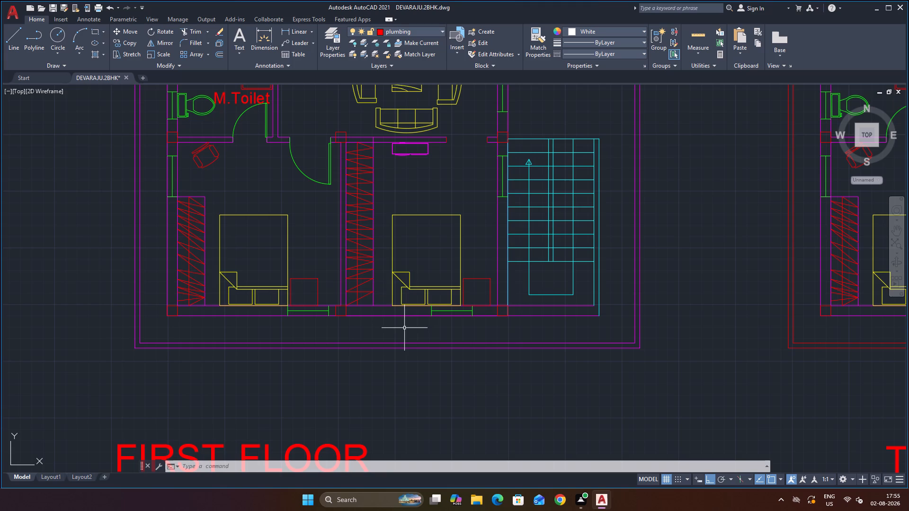
pyautogui.scroll(-1, 543, 300)
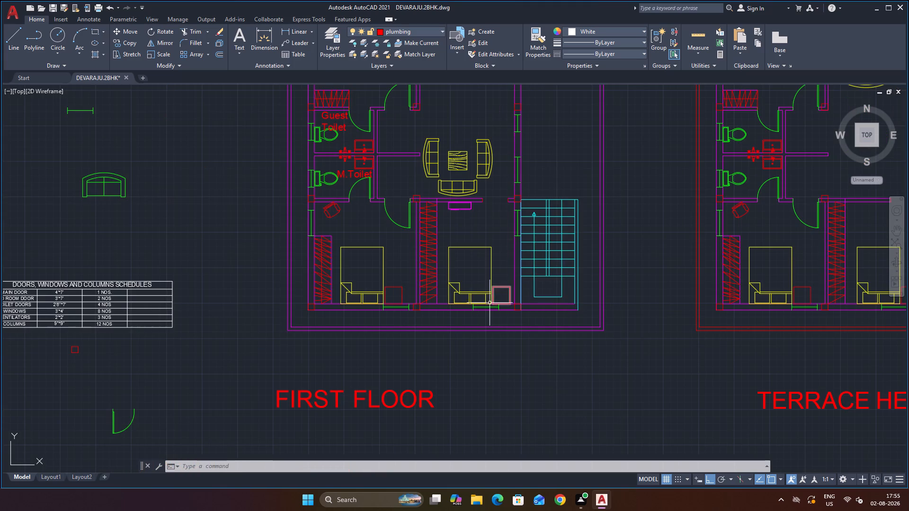
pyautogui.scroll(1, 479, 303)
# Compare the ground floor plan with the first floor plan and check the doors, windows and columns schedule.
pyautogui.scroll(-3, 484, 306)
pyautogui.scroll(2, 198, 266)
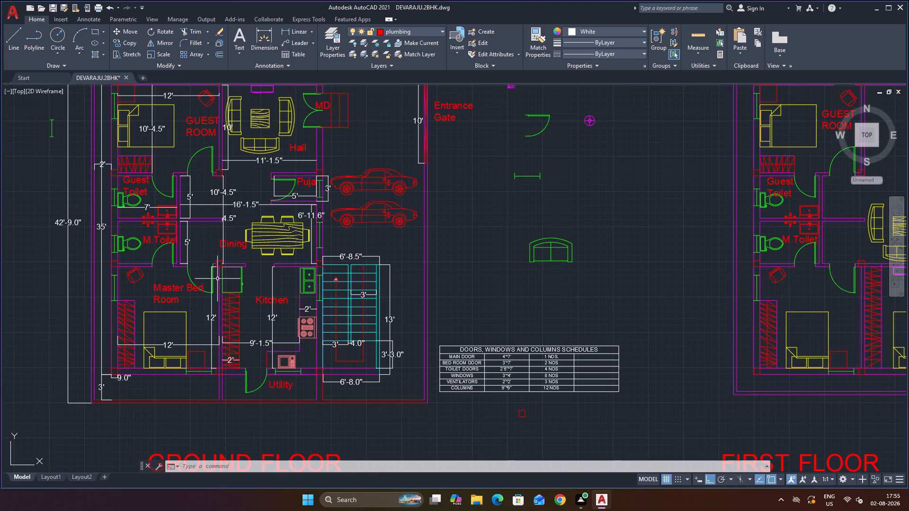
pyautogui.scroll(-3, 206, 309)
pyautogui.scroll(3, 331, 281)
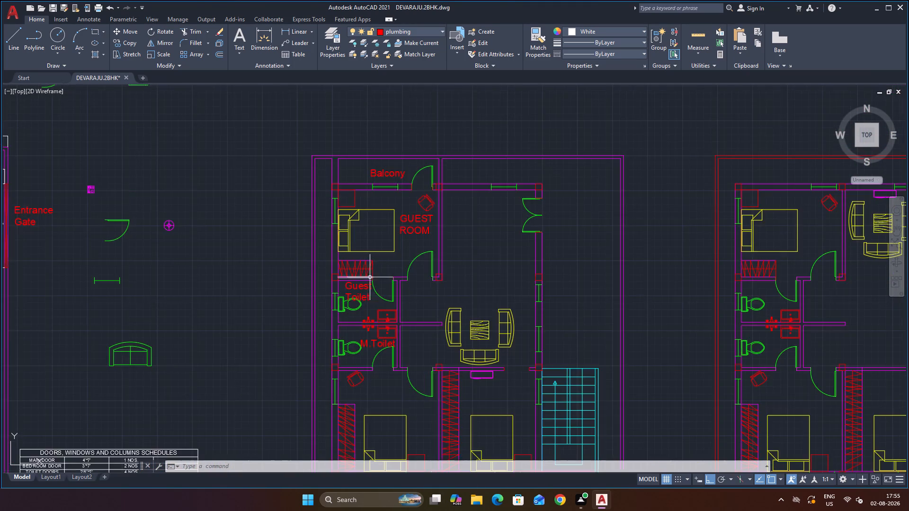
pyautogui.scroll(-2, 373, 279)
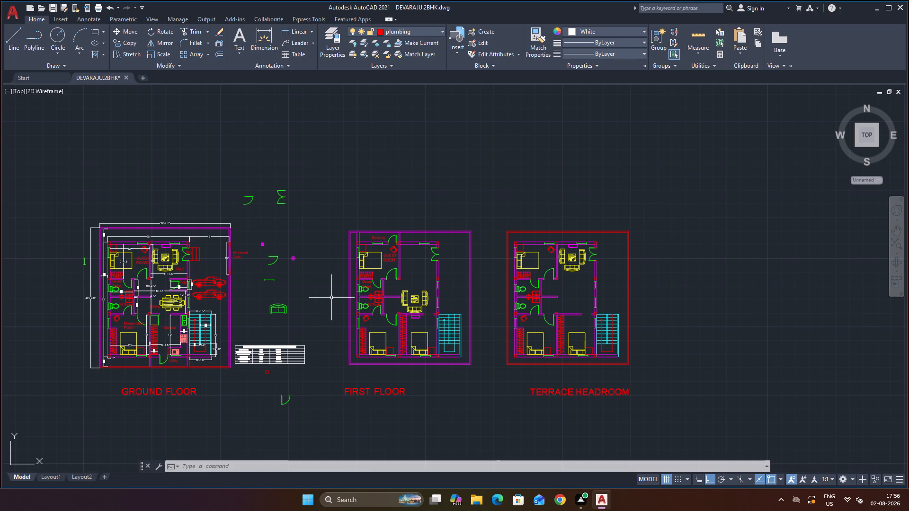
pyautogui.scroll(4, 288, 359)
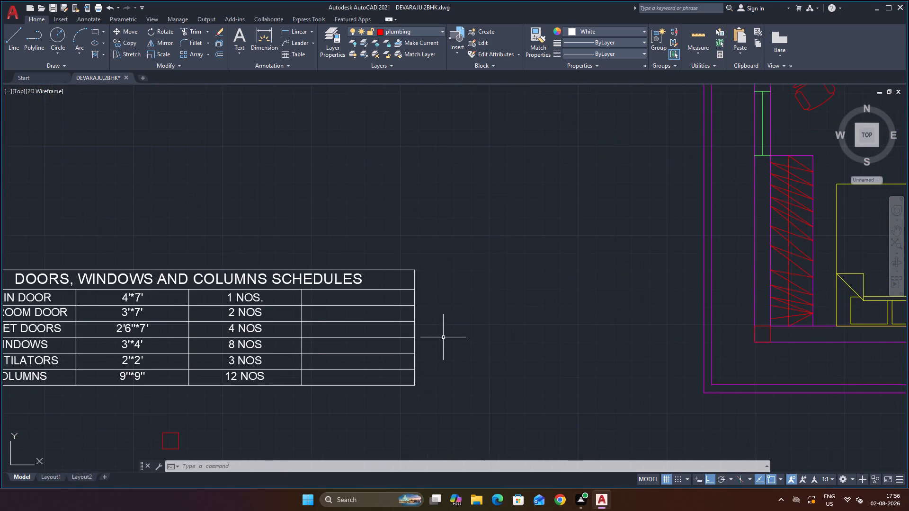
pyautogui.scroll(-4, 443, 335)
pyautogui.scroll(5, 591, 313)
pyautogui.scroll(-5, 572, 304)
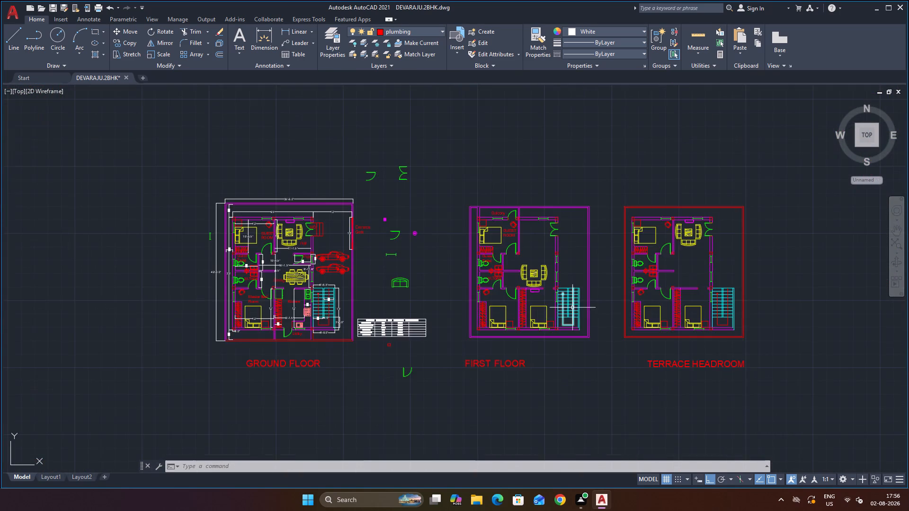
# Review the first floor plan's seating area and east side against the ground floor and terrace headroom plans.
pyautogui.scroll(3, 604, 301)
pyautogui.scroll(-3, 541, 282)
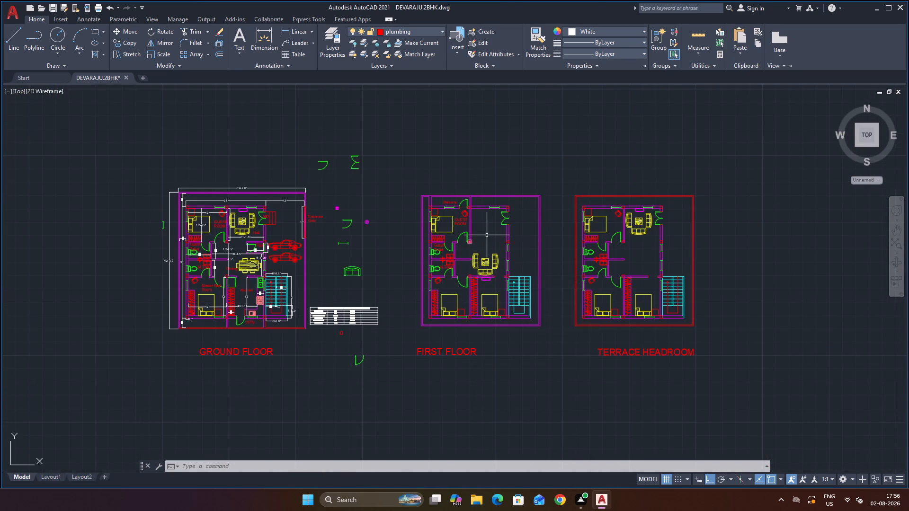
pyautogui.scroll(2, 490, 235)
pyautogui.scroll(-2, 517, 253)
pyautogui.scroll(5, 541, 262)
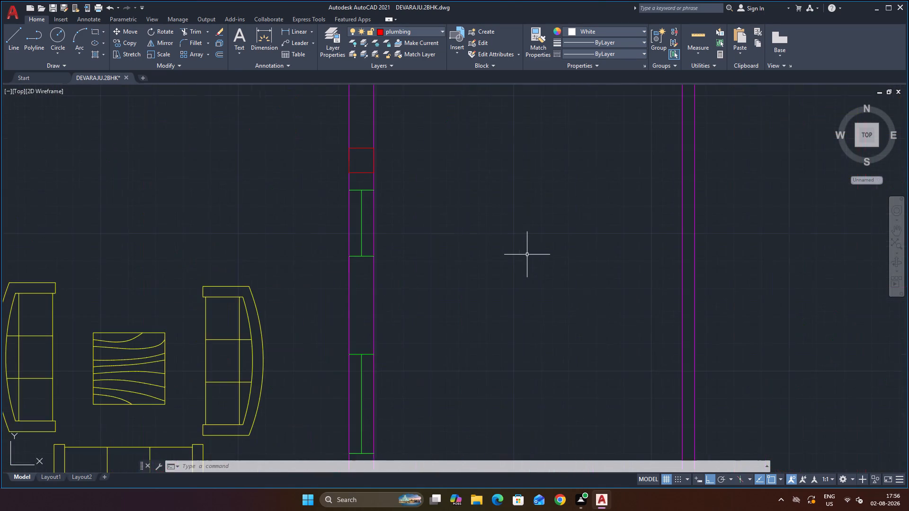
pyautogui.scroll(-3, 425, 182)
pyautogui.scroll(-1, 439, 220)
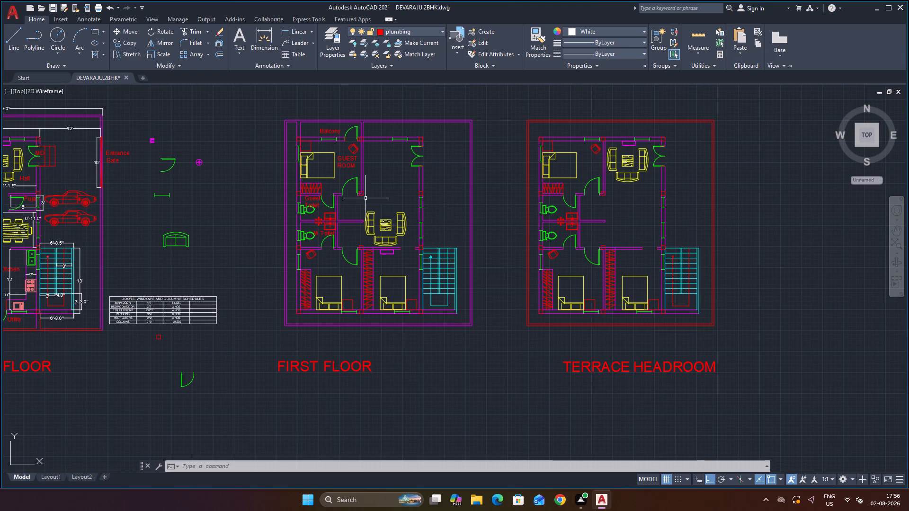
pyautogui.scroll(4, 365, 198)
pyautogui.scroll(-5, 365, 198)
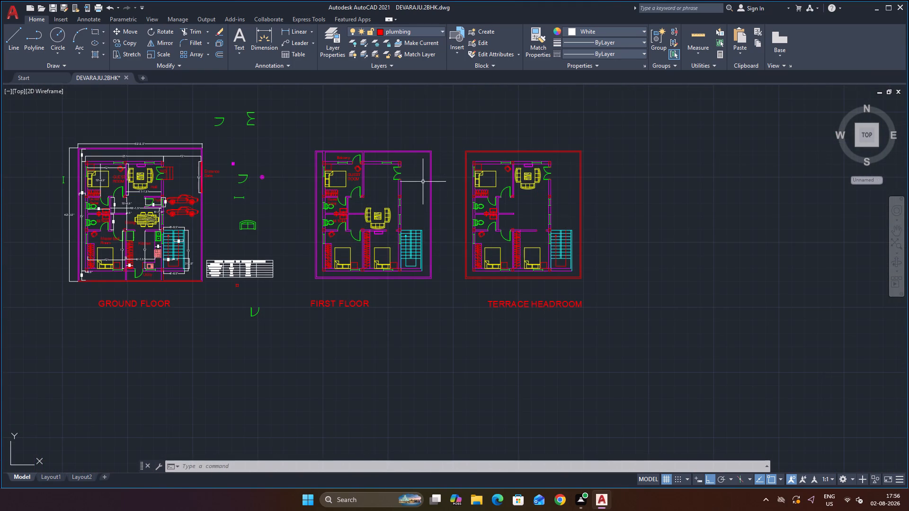
pyautogui.scroll(3, 398, 176)
pyautogui.scroll(-5, 398, 176)
pyautogui.scroll(4, 282, 237)
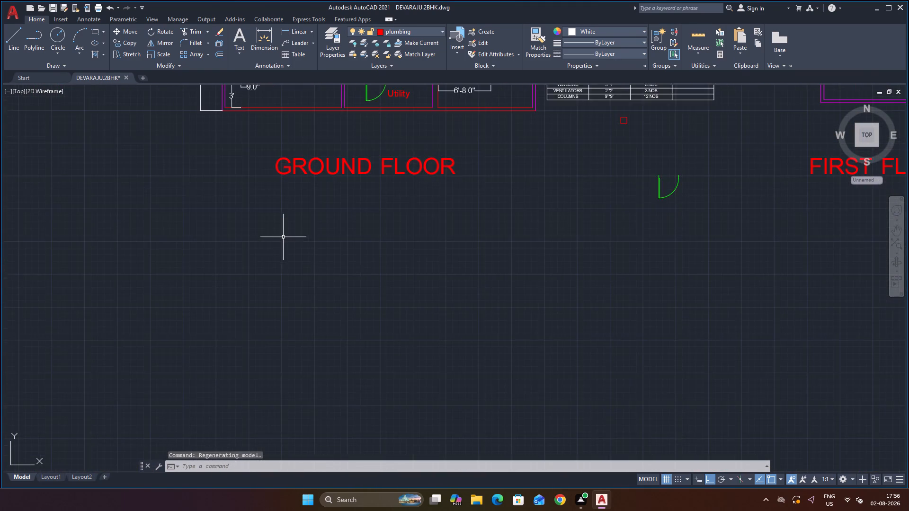
pyautogui.scroll(-5, 283, 237)
pyautogui.scroll(4, 301, 218)
pyautogui.scroll(-3, 307, 213)
pyautogui.scroll(2, 290, 203)
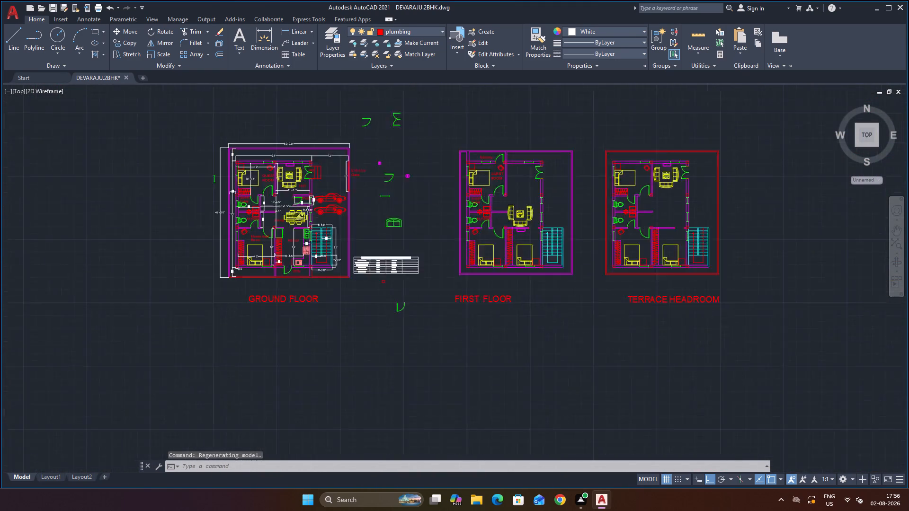
pyautogui.scroll(1, 290, 203)
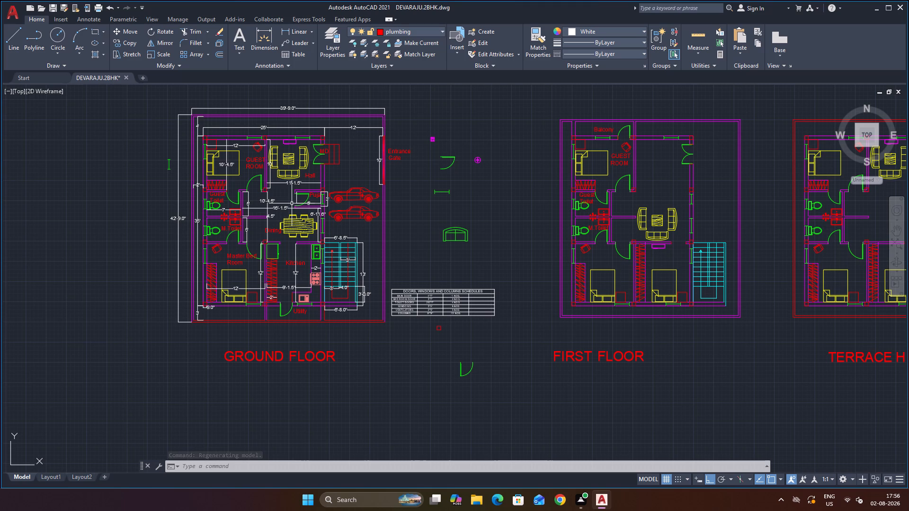
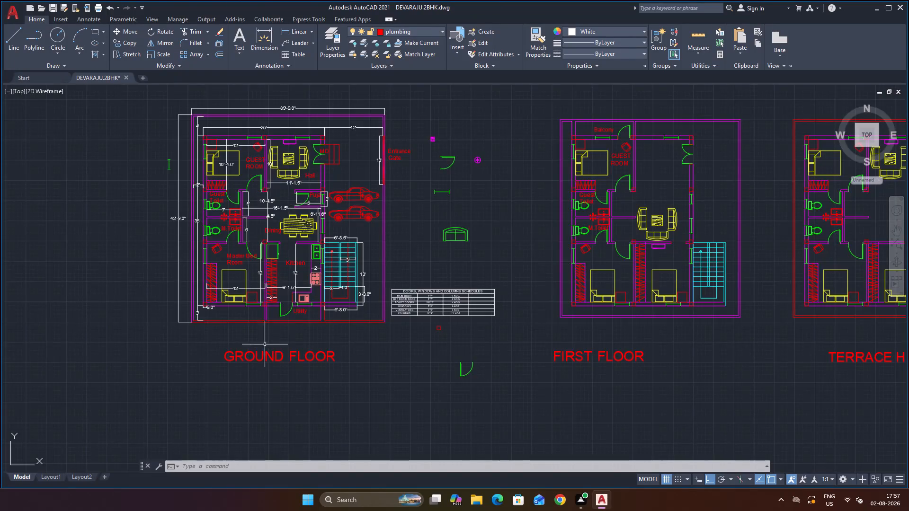
# Put the ground floor's red south boundary lines and the short red wall line east of the utility on the walls layer.
pyautogui.scroll(2, 274, 352)
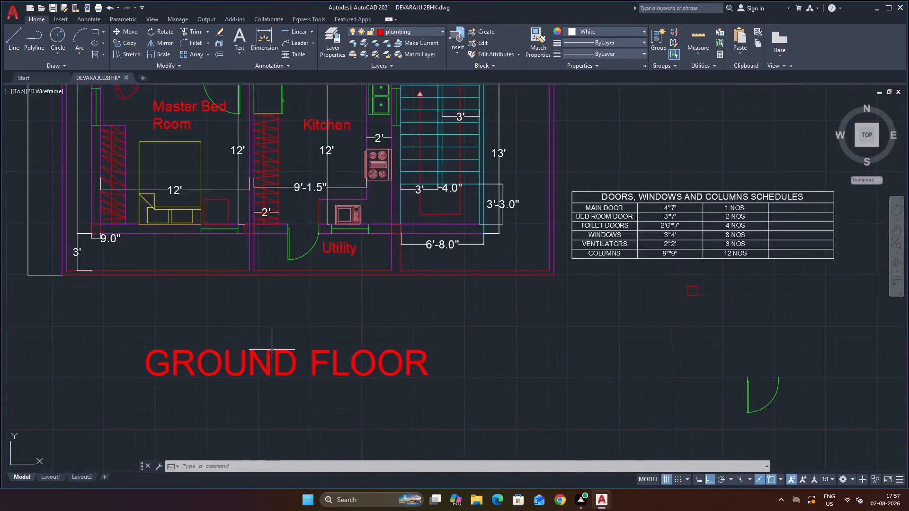
pyautogui.scroll(1, 271, 346)
pyautogui.click(269, 302)
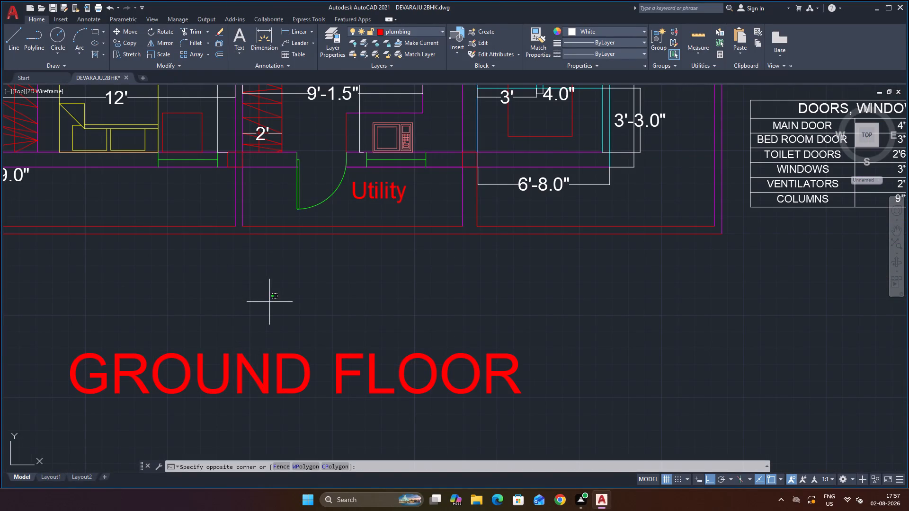
pyautogui.press('Escape')
pyautogui.moveTo(189, 214); pyautogui.dragTo(194, 216)
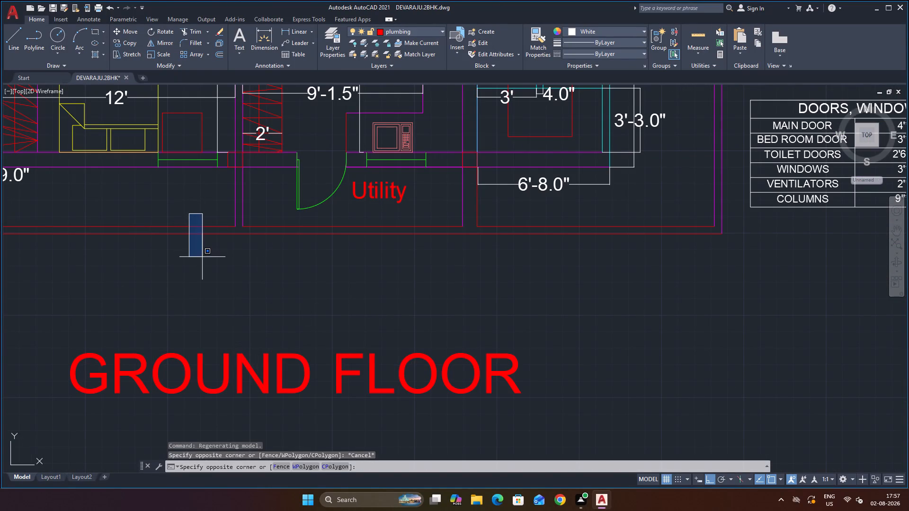
pyautogui.click(202, 257)
pyautogui.moveTo(202, 255); pyautogui.dragTo(195, 251)
pyautogui.click(190, 224)
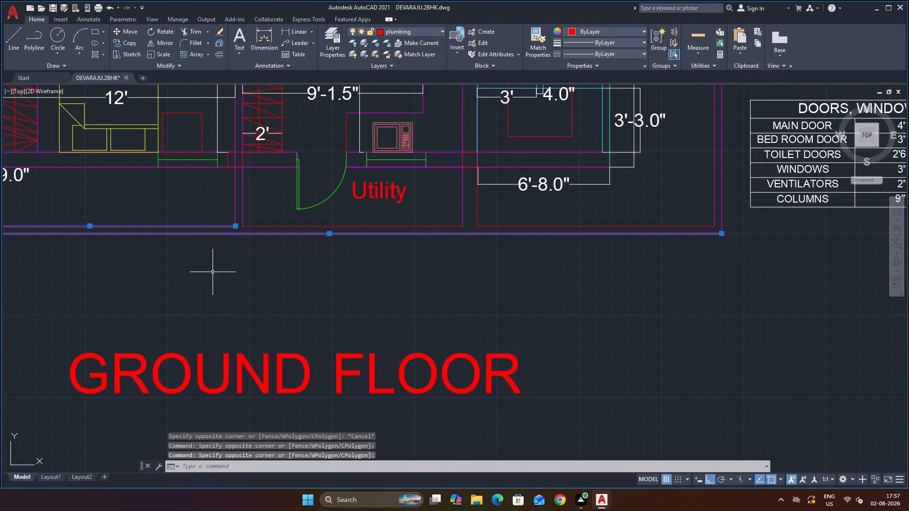
pyautogui.click(432, 228)
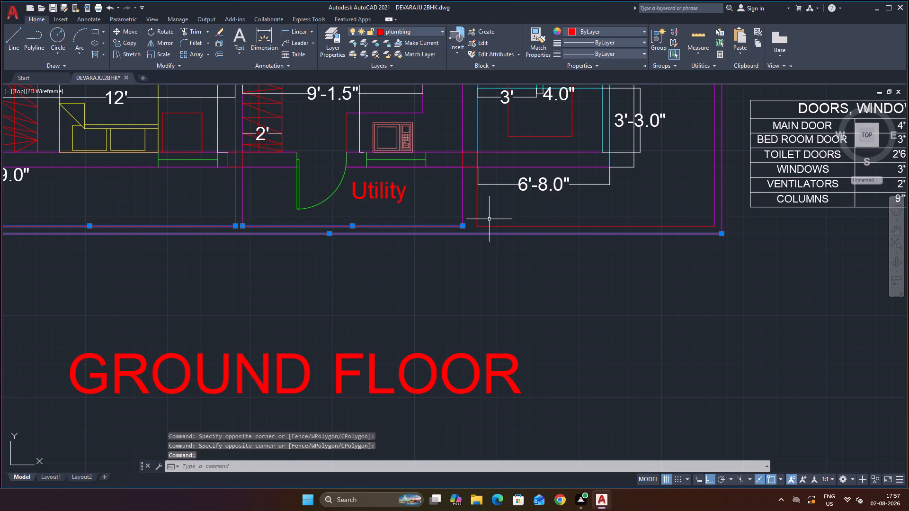
pyautogui.click(499, 227)
pyautogui.click(478, 213)
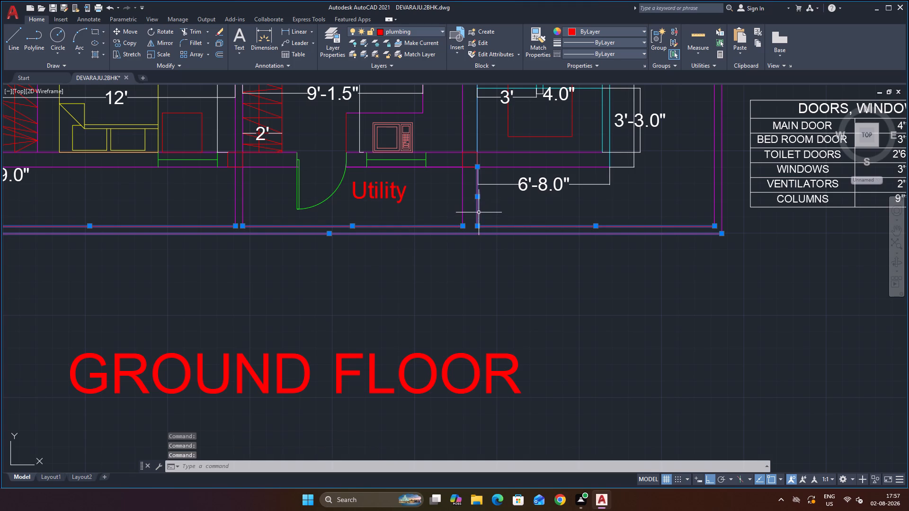
pyautogui.click(403, 31)
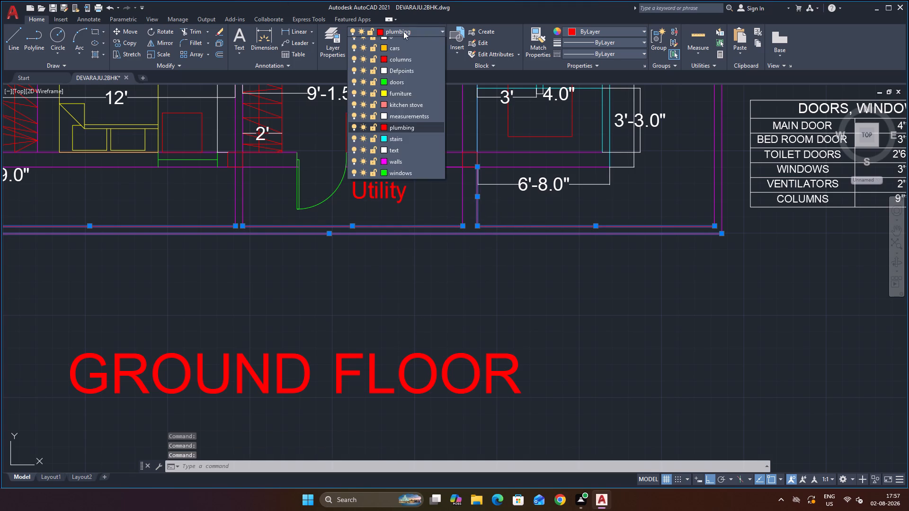
pyautogui.click(386, 164)
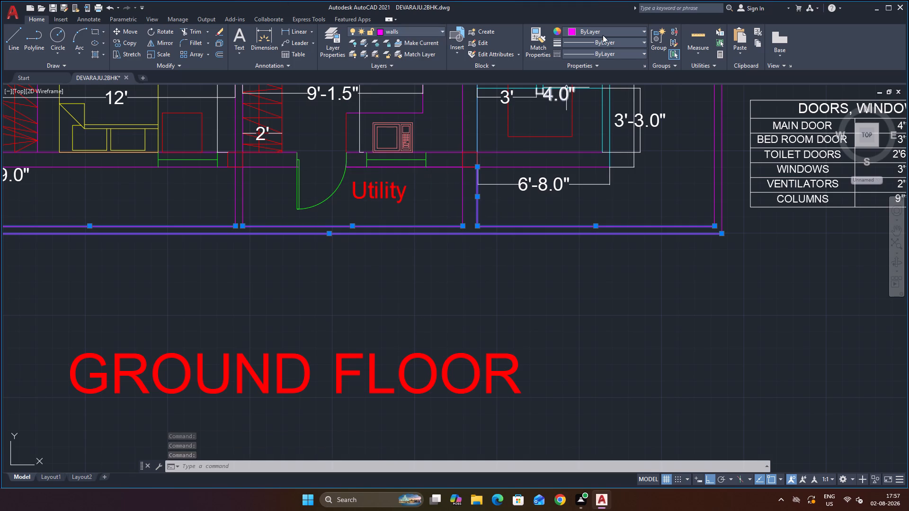
pyautogui.click(557, 302)
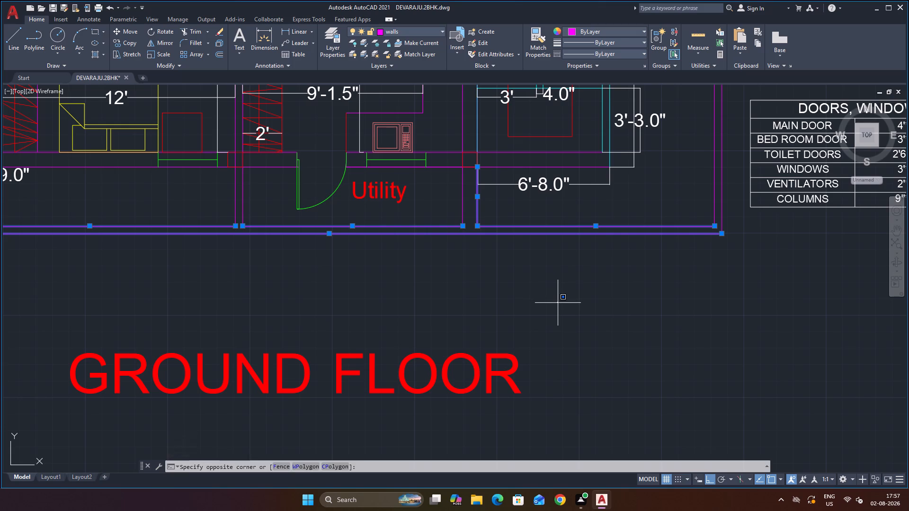
pyautogui.press('Escape')
pyautogui.press('Escape')
pyautogui.press('Escape')
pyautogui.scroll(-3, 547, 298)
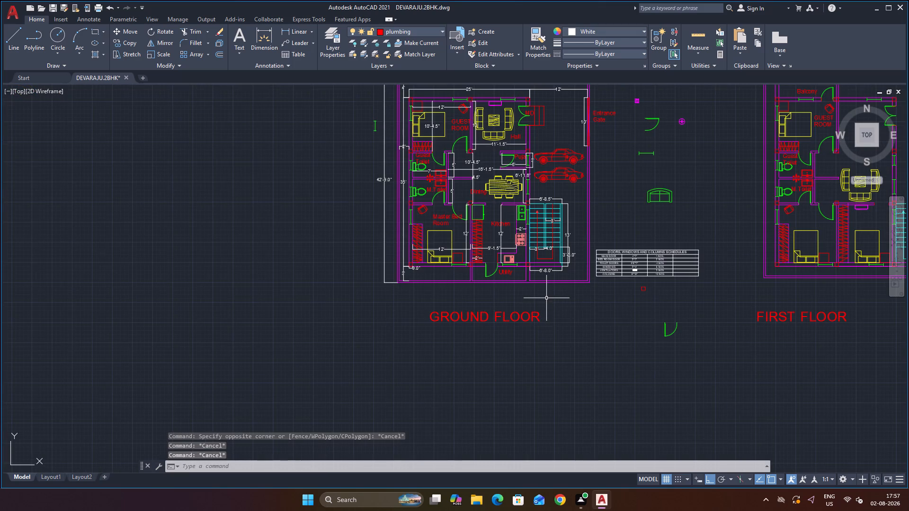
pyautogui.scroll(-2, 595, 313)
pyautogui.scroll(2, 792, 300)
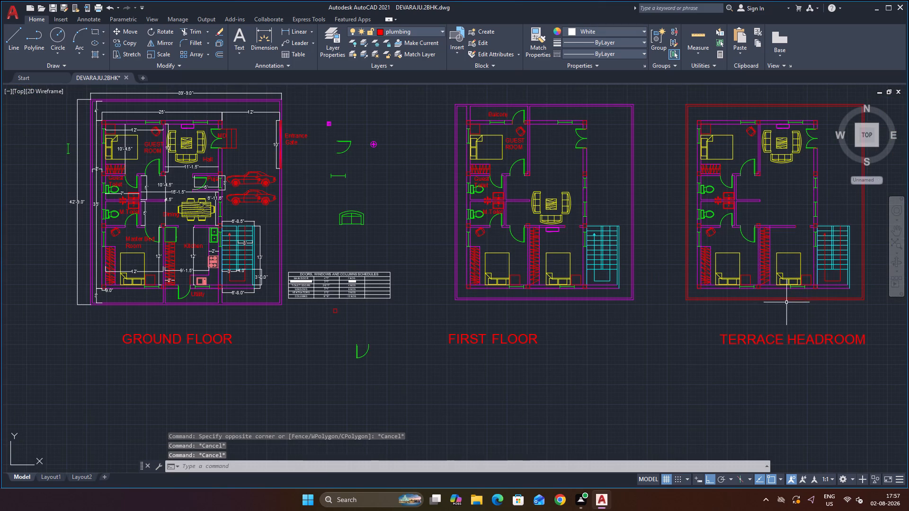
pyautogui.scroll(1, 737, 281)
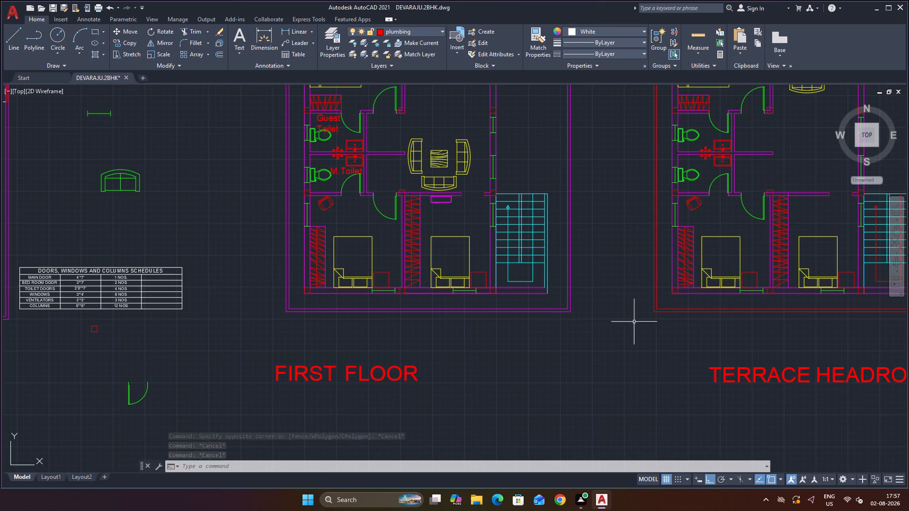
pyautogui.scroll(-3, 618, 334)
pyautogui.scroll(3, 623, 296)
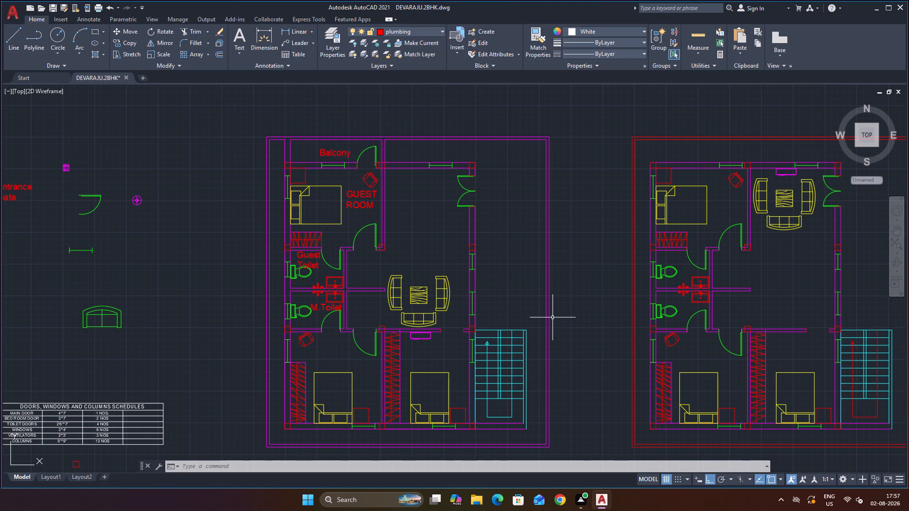
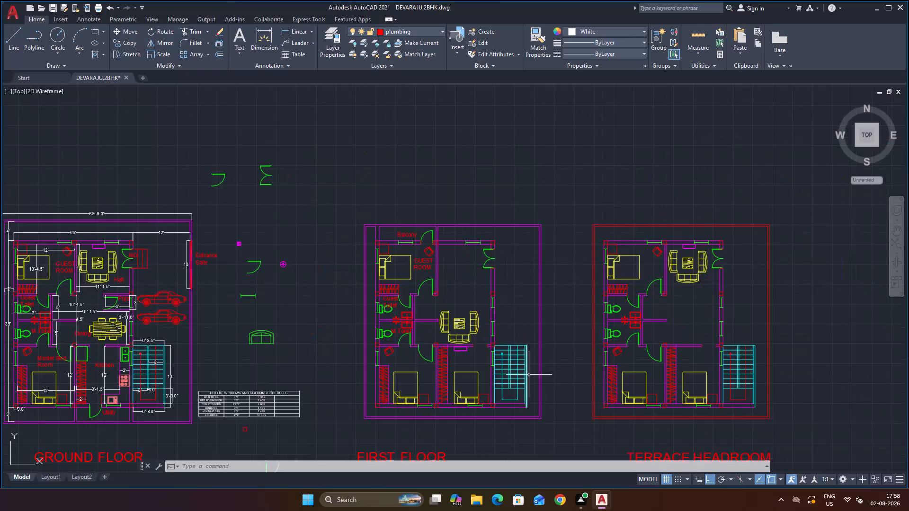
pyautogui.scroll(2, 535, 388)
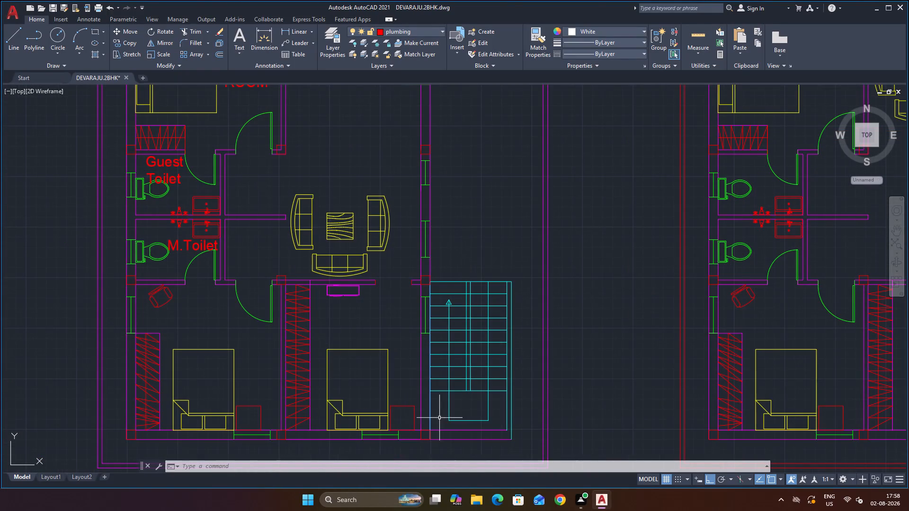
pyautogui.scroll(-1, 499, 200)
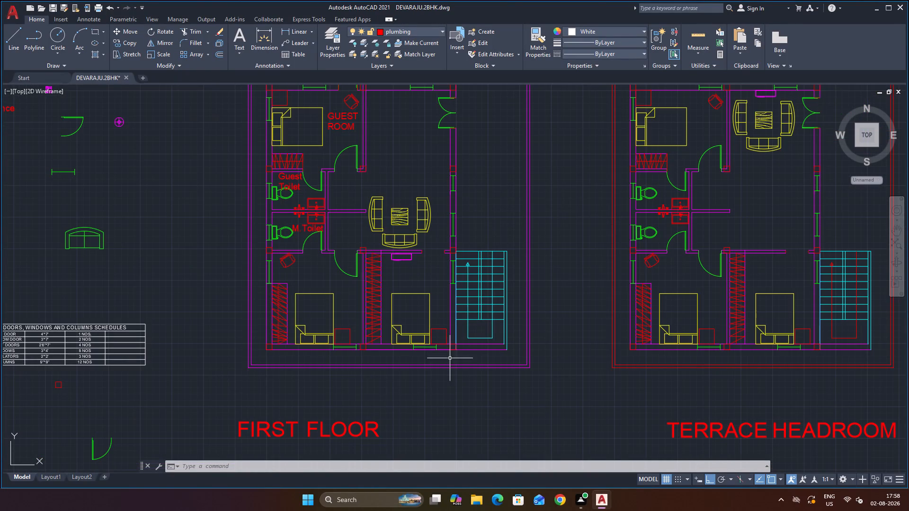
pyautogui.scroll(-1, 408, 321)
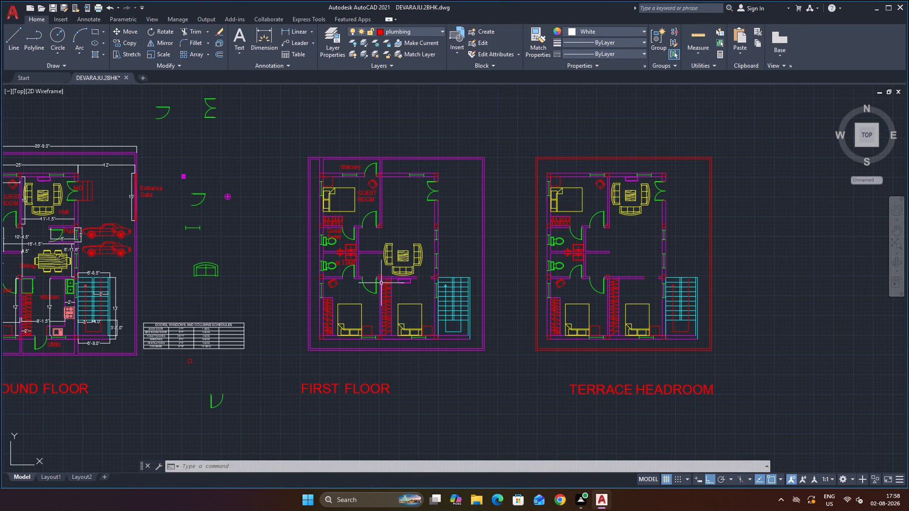
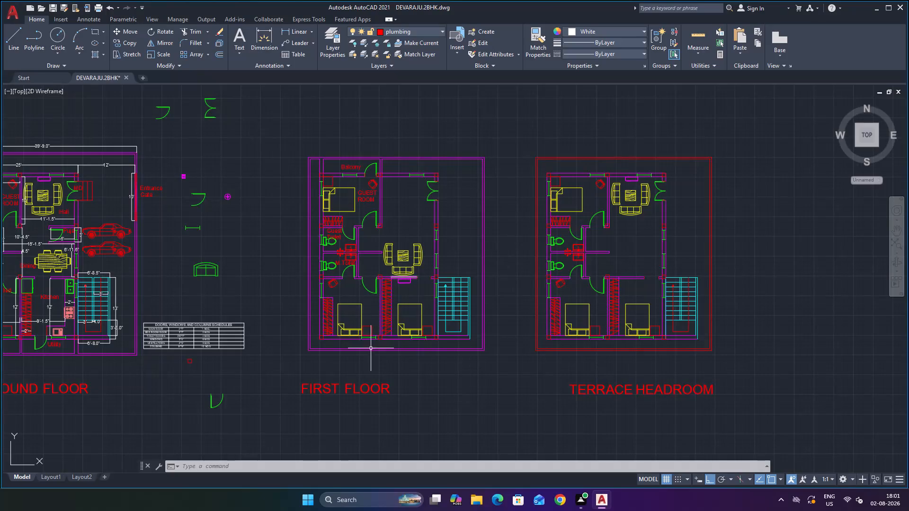
# Measure the first floor hall's inner width along its top wall with a trial linear dimension.
pyautogui.scroll(2, 431, 302)
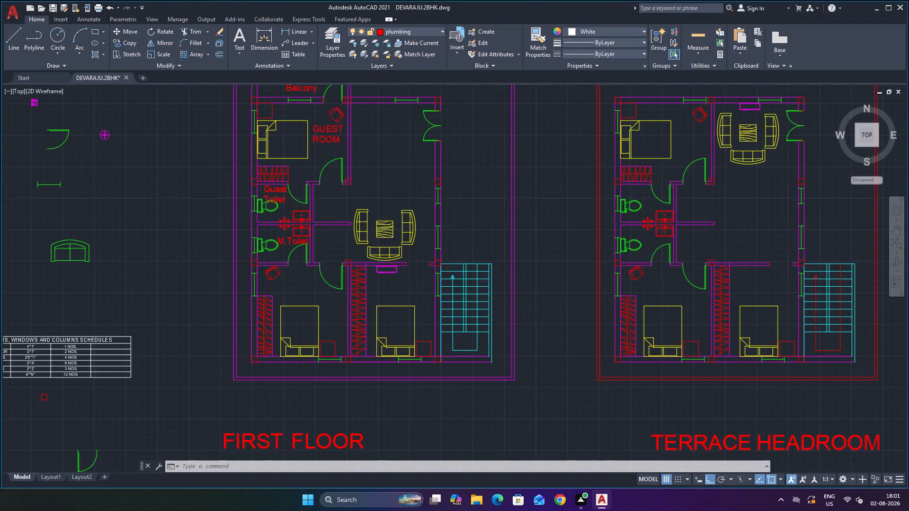
pyautogui.scroll(-2, 428, 280)
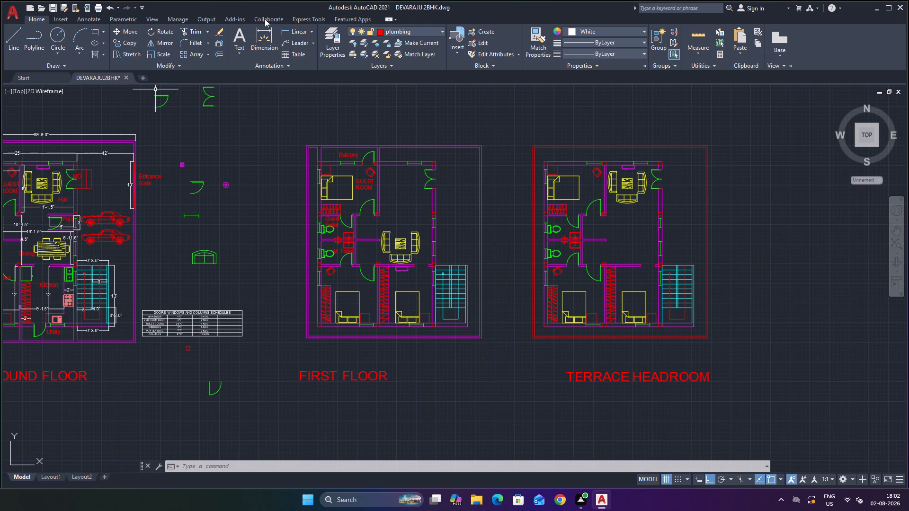
pyautogui.click(302, 34)
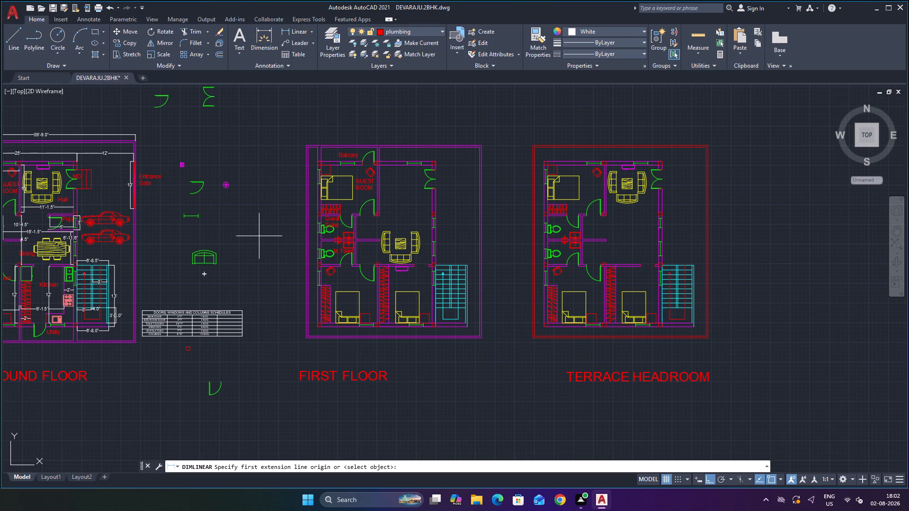
pyautogui.scroll(2, 424, 162)
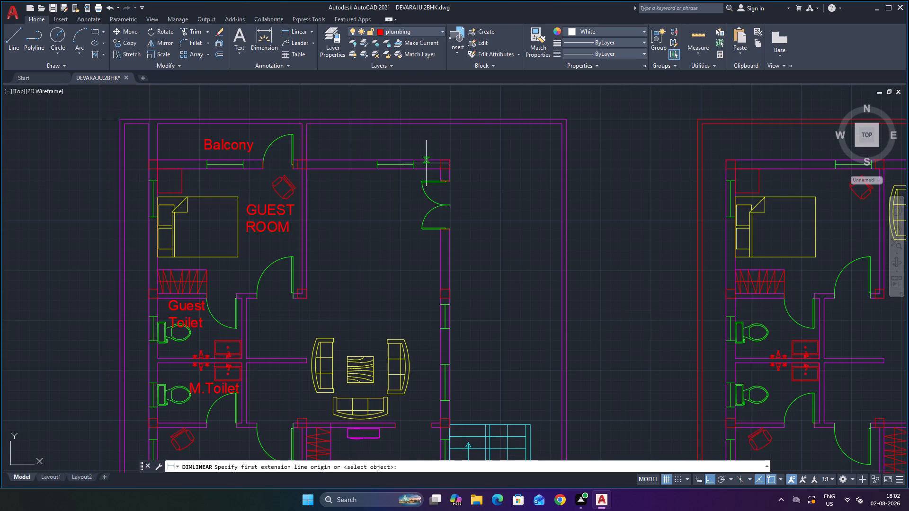
pyautogui.click(308, 169)
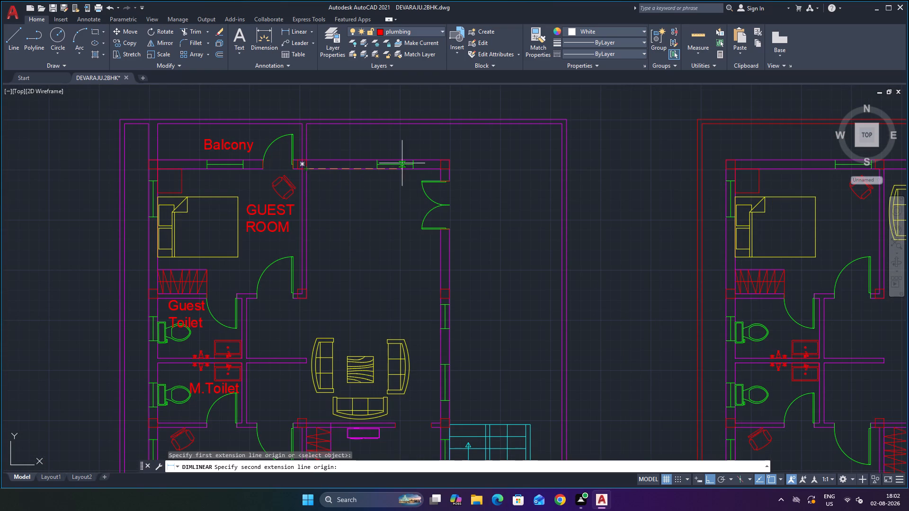
pyautogui.click(438, 169)
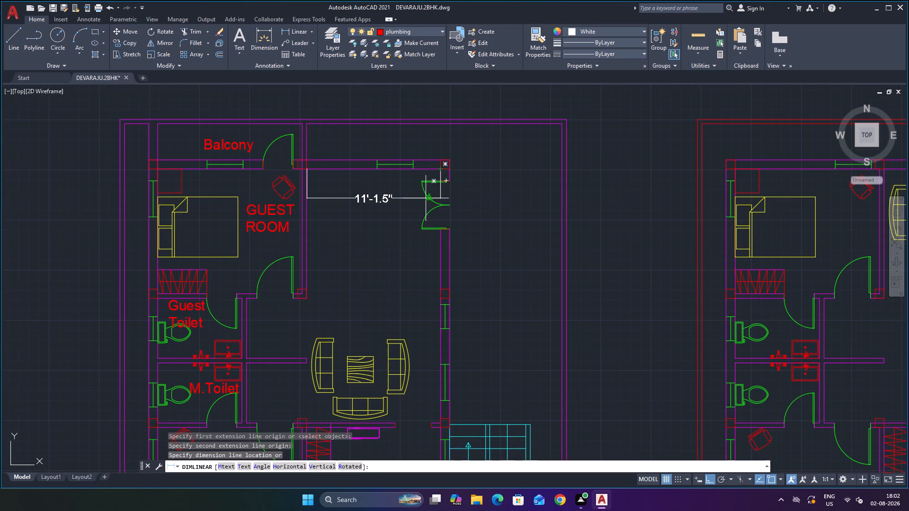
pyautogui.press('Escape')
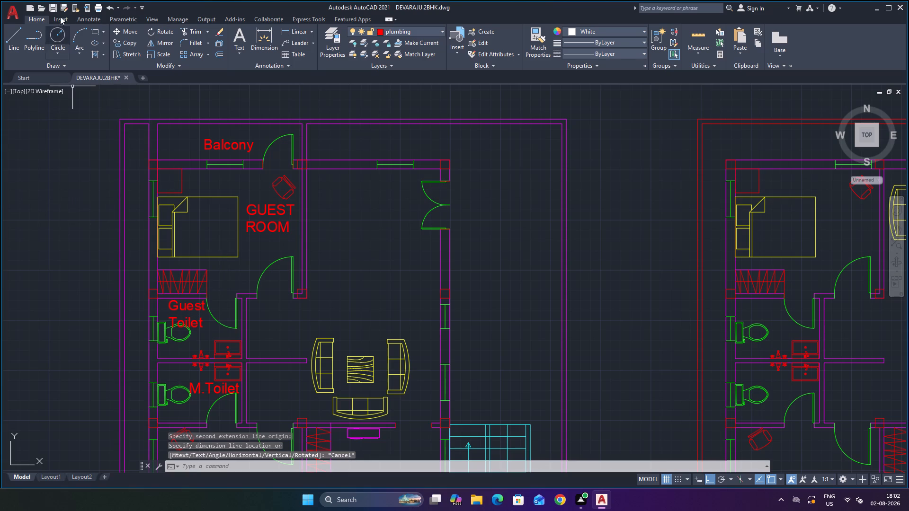
# Set the current object colour to Magenta and try starting a polyline at the hall's inner corner beside the guest room.
pyautogui.click(43, 47)
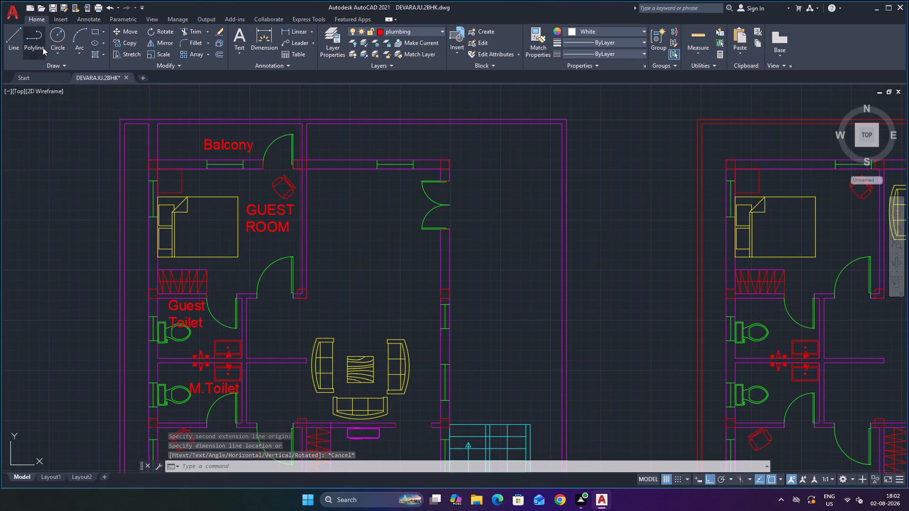
pyautogui.click(416, 29)
pyautogui.click(386, 167)
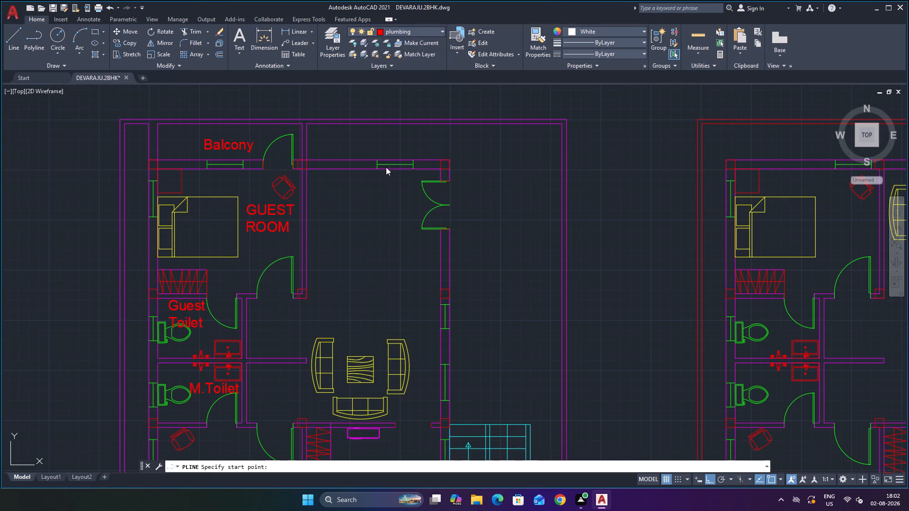
pyautogui.click(450, 323)
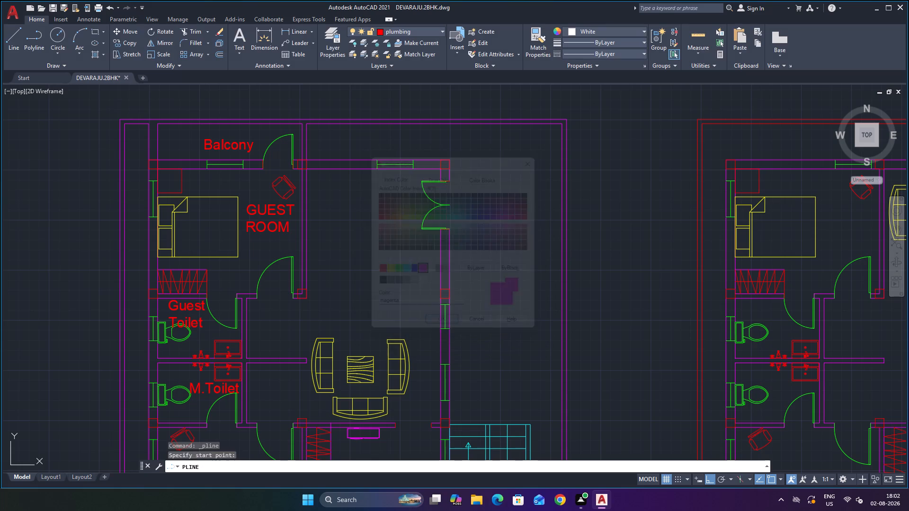
pyautogui.click(608, 34)
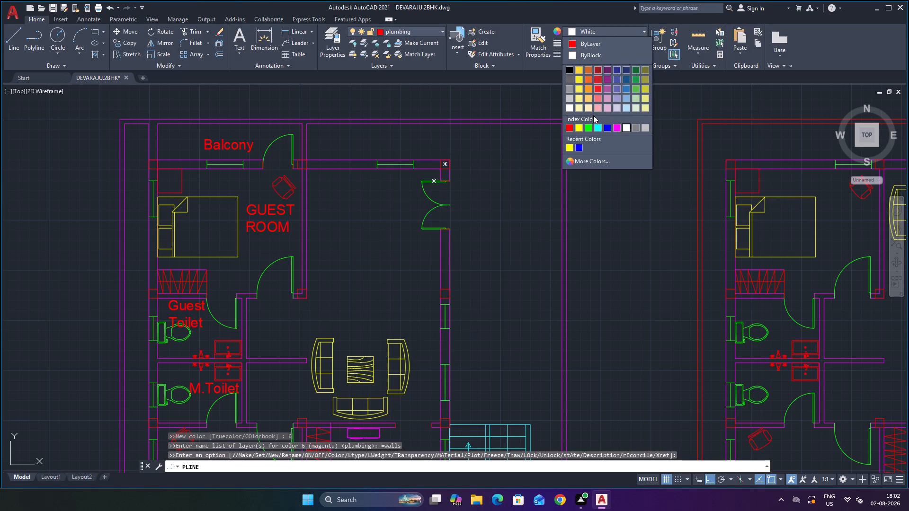
pyautogui.click(615, 129)
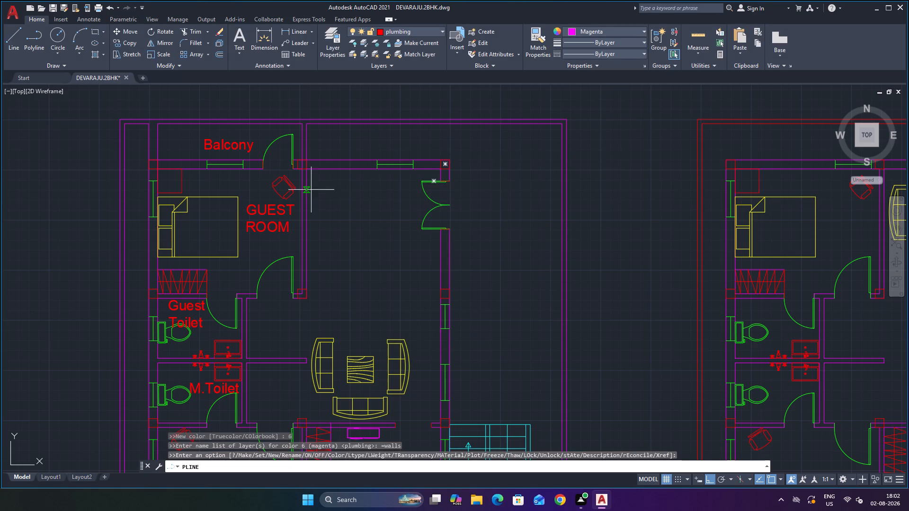
pyautogui.click(308, 171)
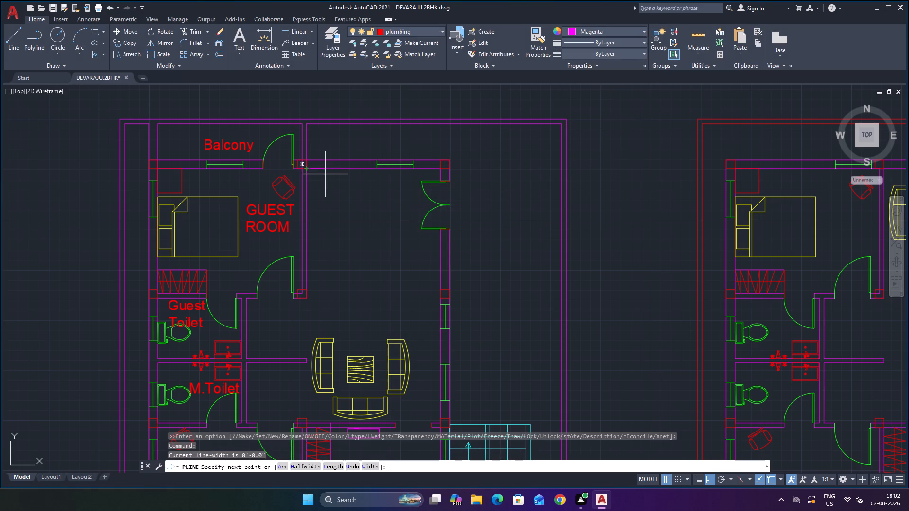
pyautogui.press('Escape')
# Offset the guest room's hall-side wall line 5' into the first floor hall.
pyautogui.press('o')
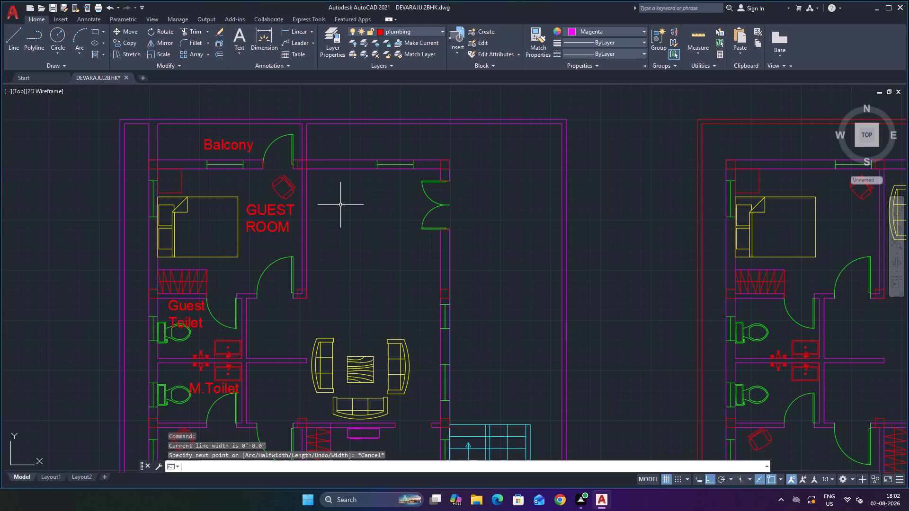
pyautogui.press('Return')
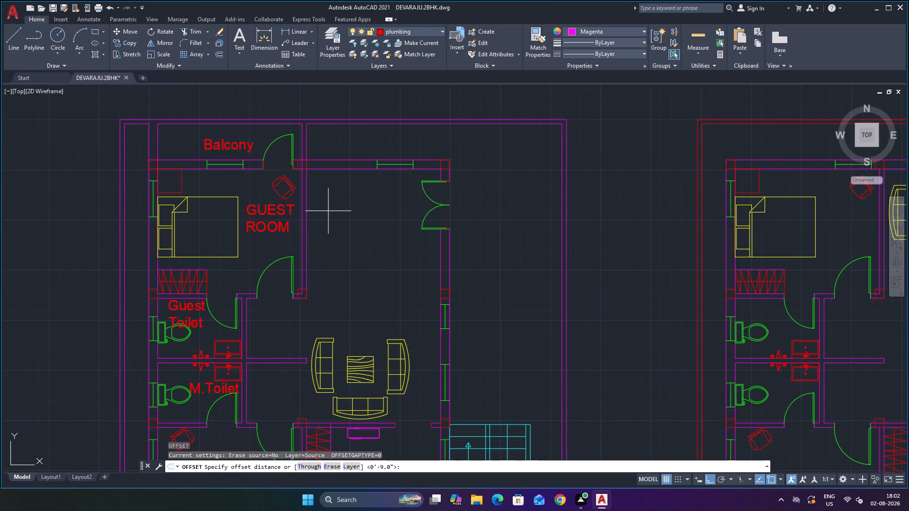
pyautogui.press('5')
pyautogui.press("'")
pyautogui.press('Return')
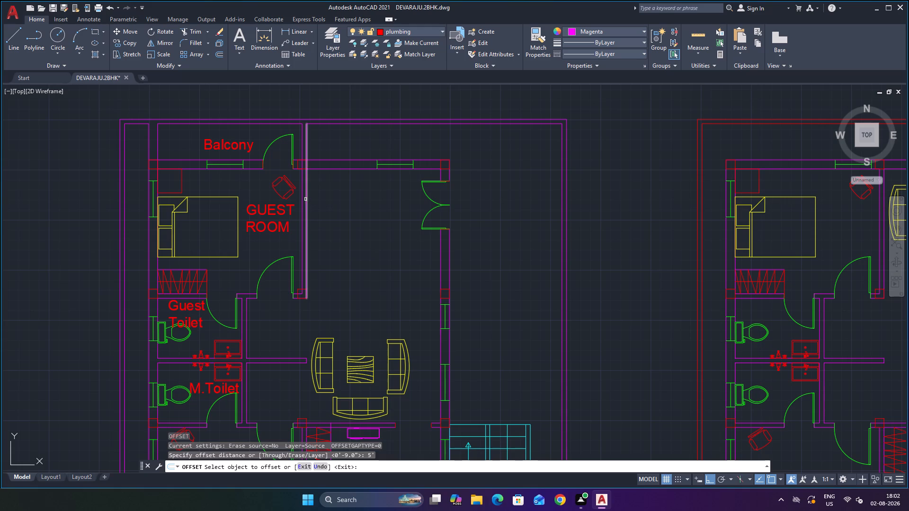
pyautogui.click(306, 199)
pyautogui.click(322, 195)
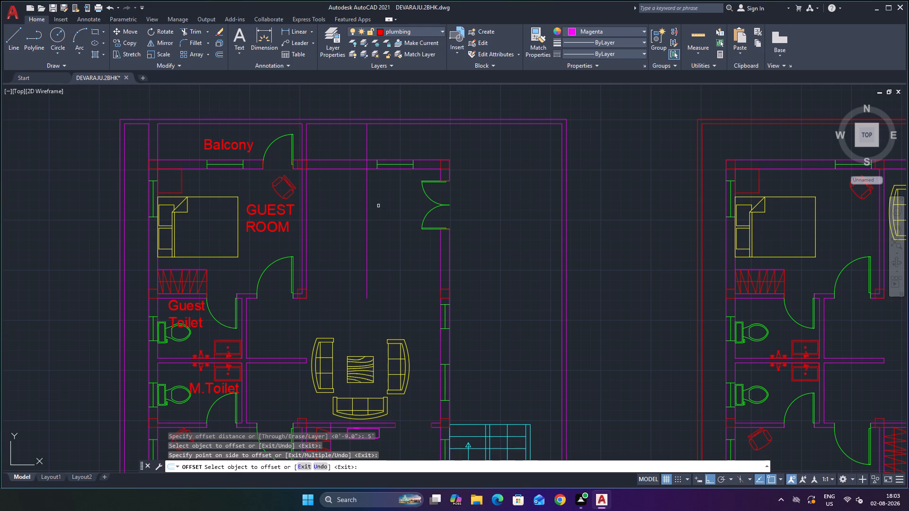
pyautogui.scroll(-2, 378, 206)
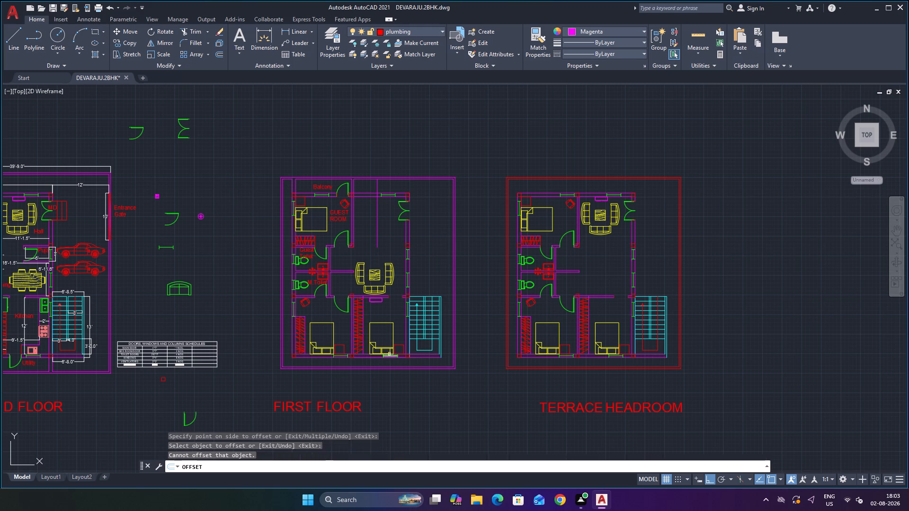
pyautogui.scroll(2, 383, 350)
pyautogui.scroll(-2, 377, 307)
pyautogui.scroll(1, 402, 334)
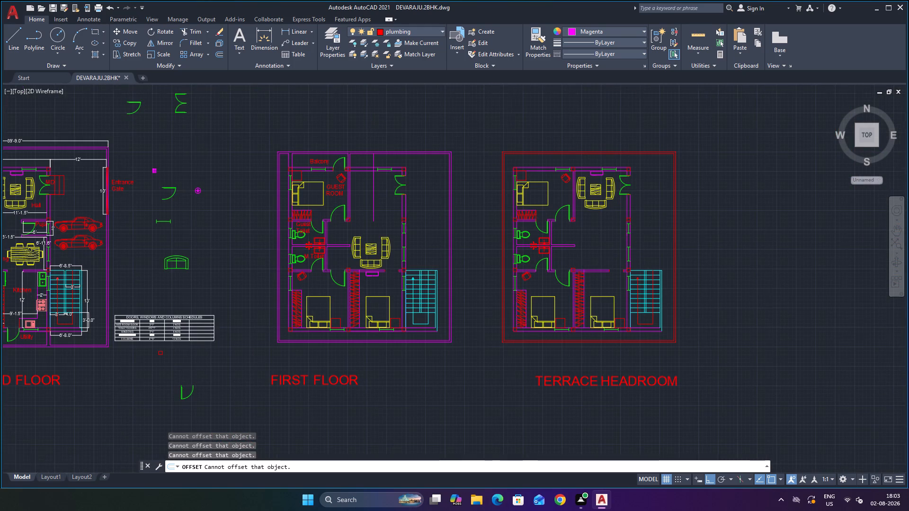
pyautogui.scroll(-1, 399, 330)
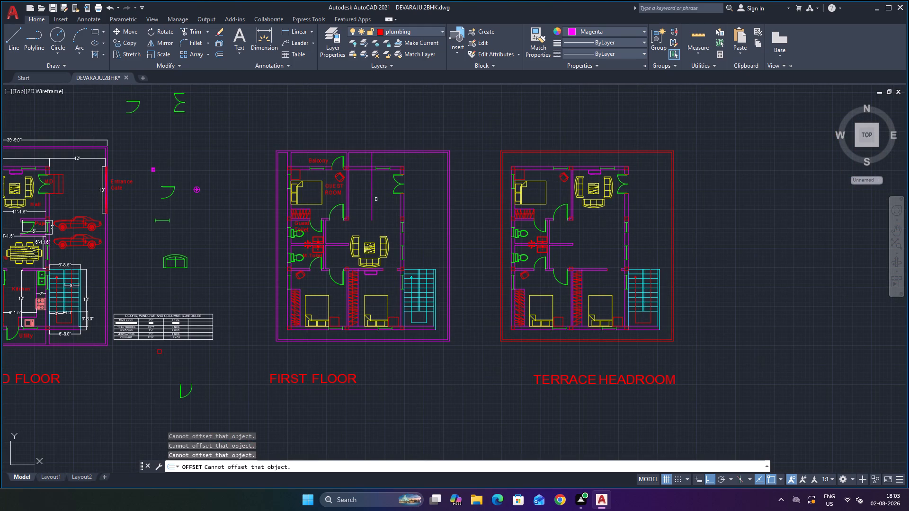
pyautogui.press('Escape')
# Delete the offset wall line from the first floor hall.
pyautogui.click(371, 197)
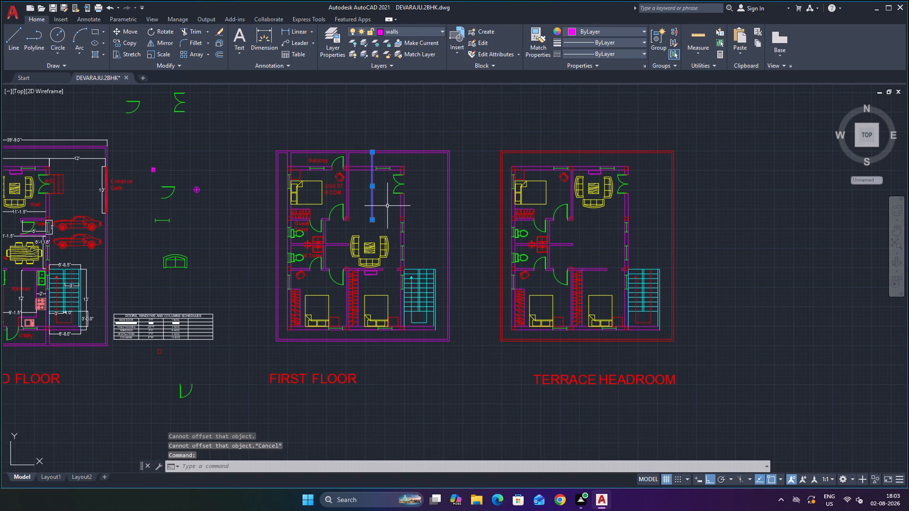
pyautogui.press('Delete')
# Measure the inner length of the first floor bedroom beside the staircase, along its wardrobe, with a trial linear dimension.
pyautogui.scroll(2, 396, 335)
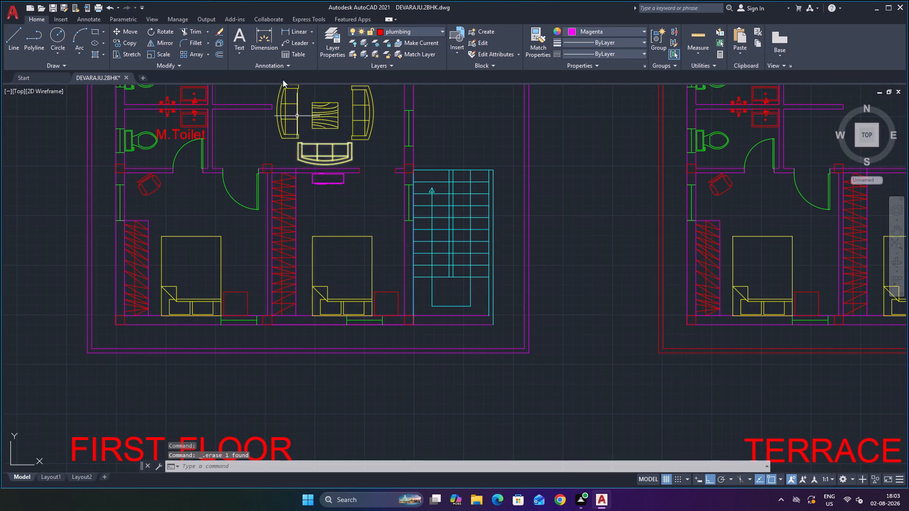
pyautogui.click(296, 28)
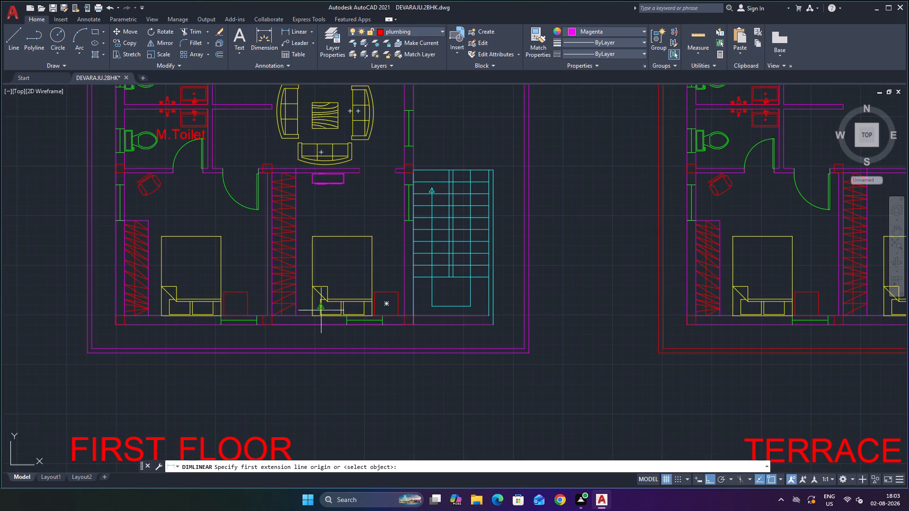
pyautogui.click(295, 317)
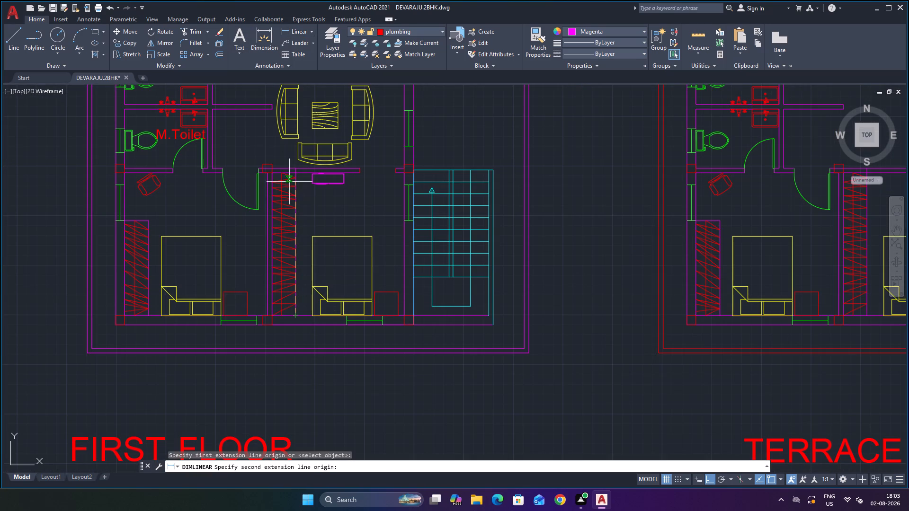
pyautogui.click(294, 172)
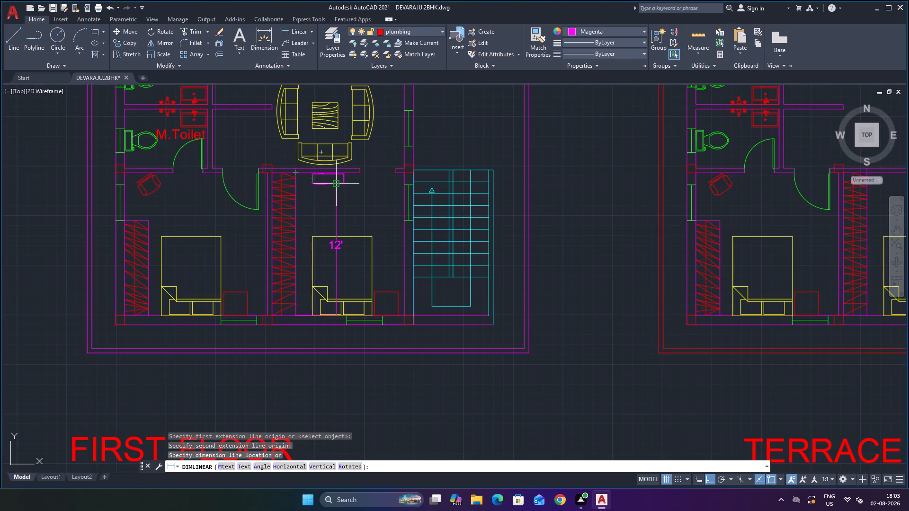
pyautogui.press('Escape')
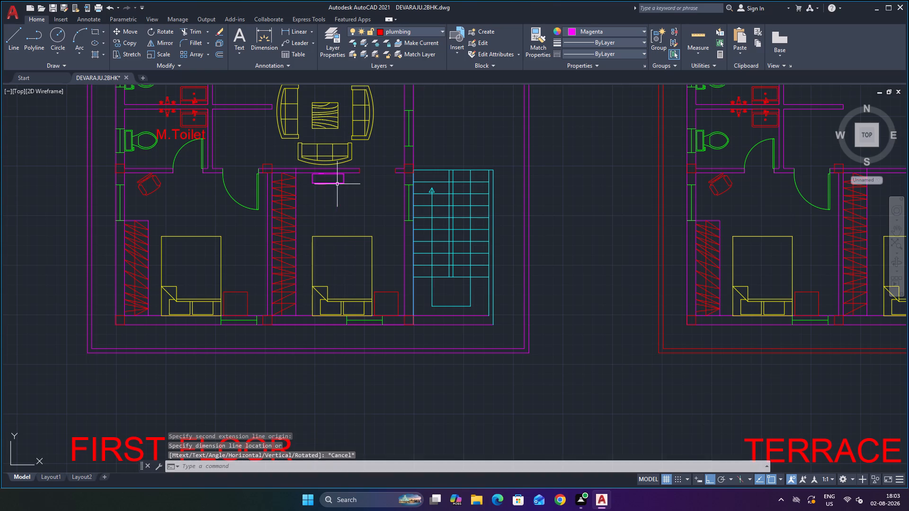
# Examine the first floor bedrooms and staircase, and the overall layout of the three floor plans.
pyautogui.scroll(-4, 334, 188)
pyautogui.scroll(2, 330, 158)
pyautogui.scroll(1, 361, 238)
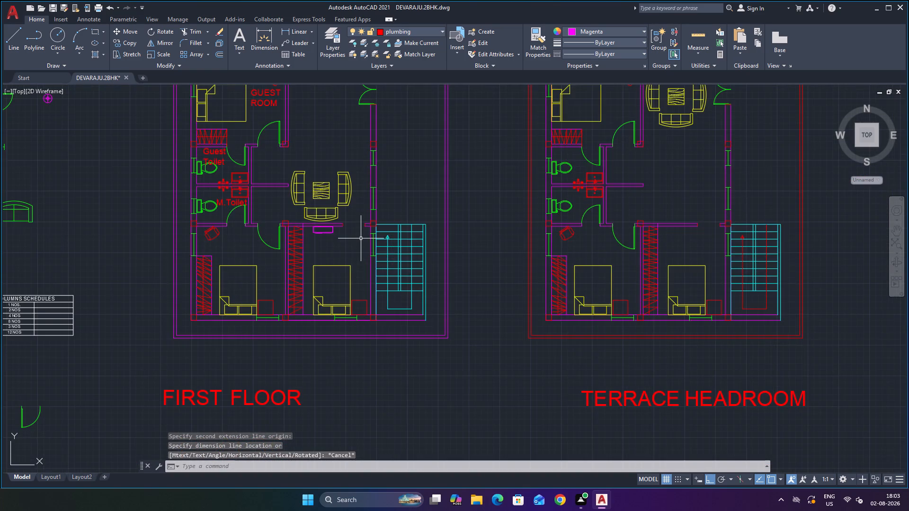
pyautogui.scroll(1, 361, 238)
pyautogui.scroll(-2, 385, 349)
pyautogui.scroll(2, 383, 349)
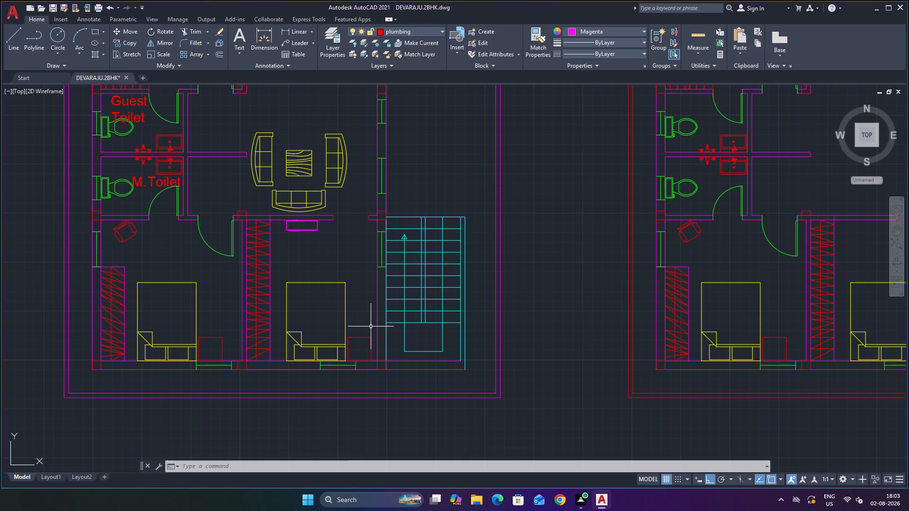
pyautogui.scroll(-3, 371, 326)
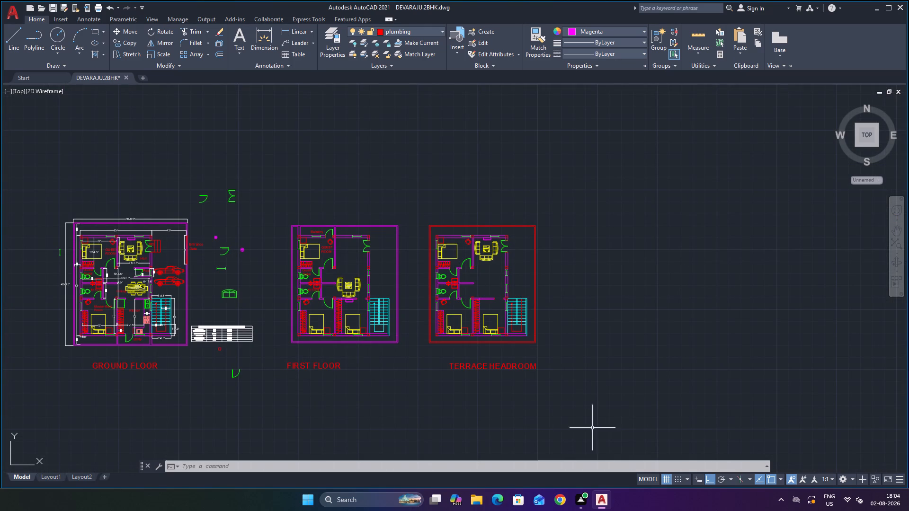
pyautogui.scroll(1, 417, 426)
pyautogui.scroll(-2, 359, 311)
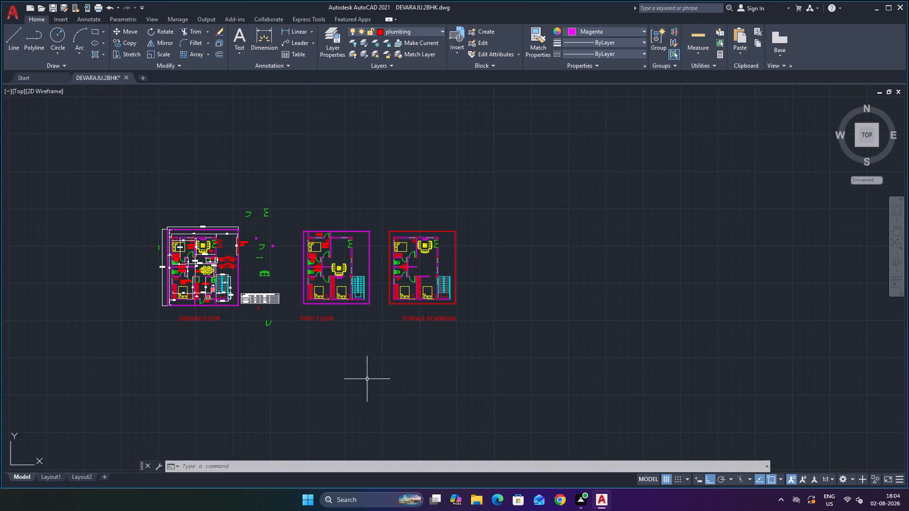
# Move the FIRST FLOOR title horizontally so that it sits centred beneath the first floor plan.
pyautogui.click(322, 319)
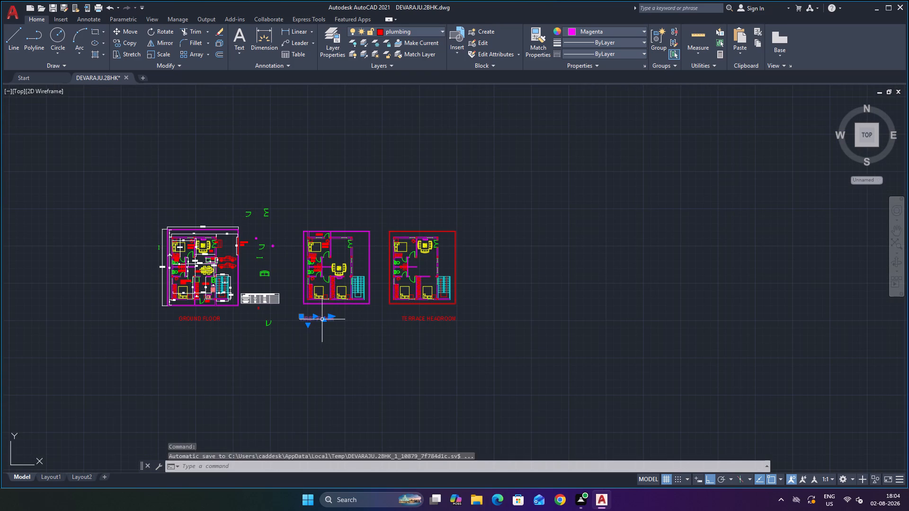
pyautogui.scroll(2, 337, 343)
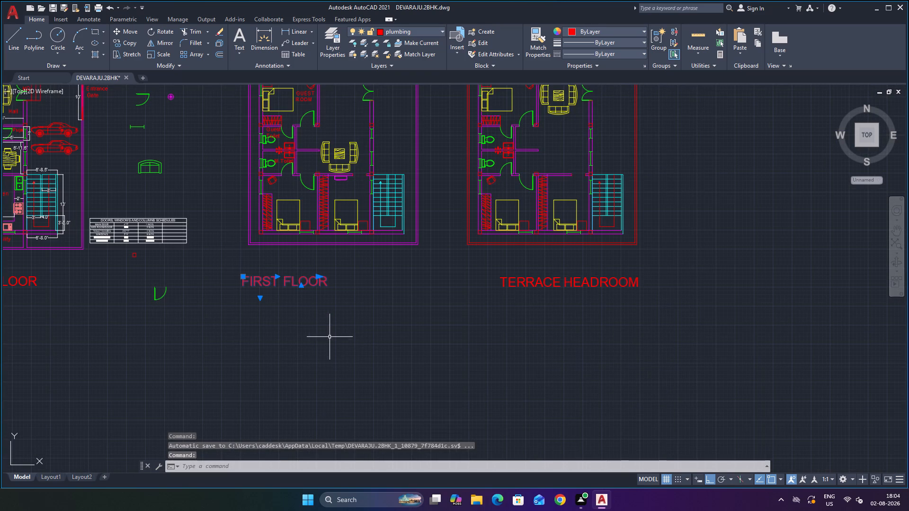
pyautogui.click(244, 277)
pyautogui.click(279, 276)
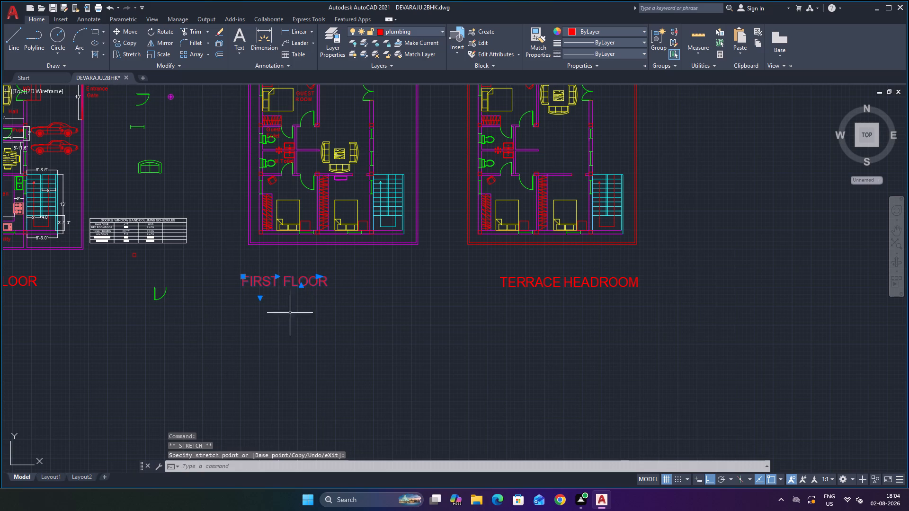
pyautogui.moveTo(243, 276); pyautogui.dragTo(306, 270)
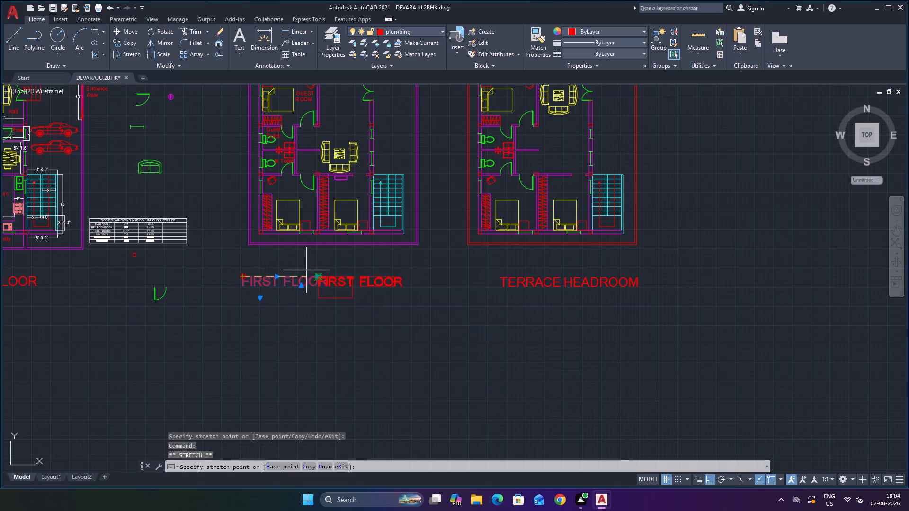
pyautogui.moveTo(306, 270); pyautogui.dragTo(317, 270)
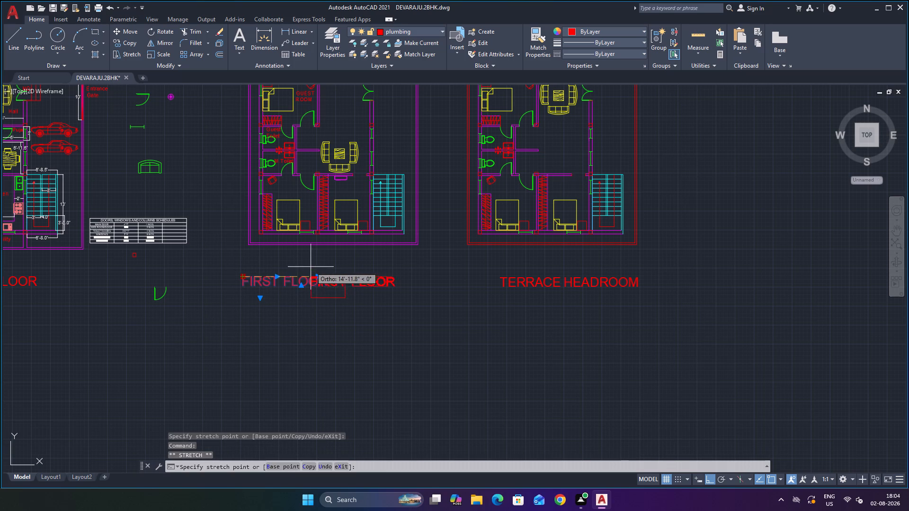
pyautogui.moveTo(303, 266); pyautogui.dragTo(308, 269)
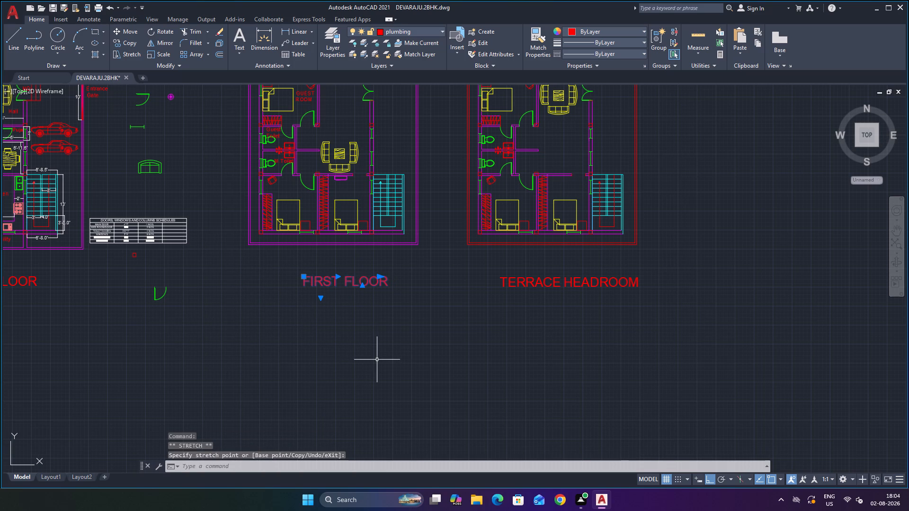
pyautogui.press('Escape')
pyautogui.scroll(-1, 409, 347)
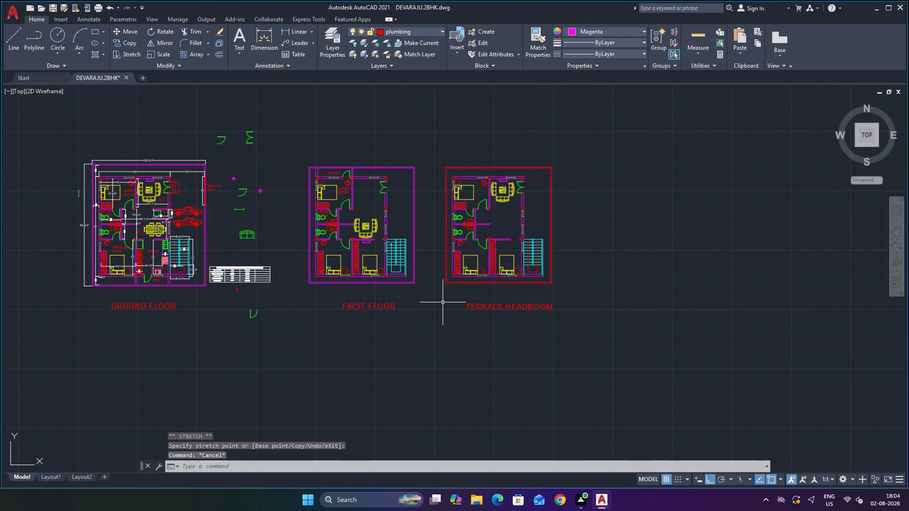
# Examine the first floor plan's hall, toilets and staircase against the ground floor and terrace headroom plans.
pyautogui.scroll(1, 481, 269)
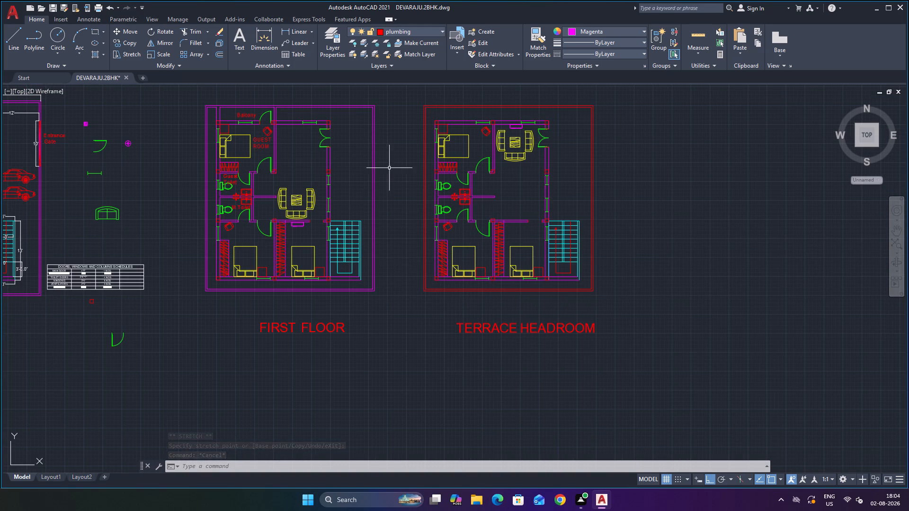
pyautogui.scroll(1, 359, 284)
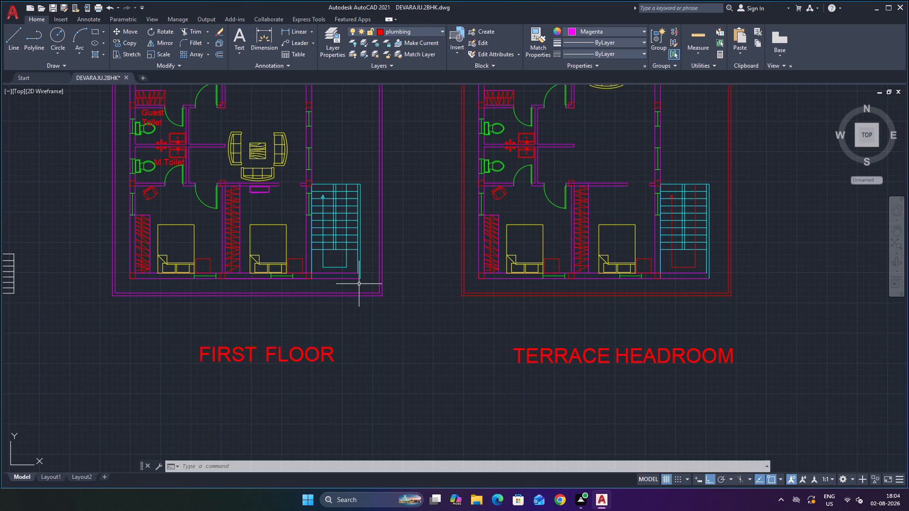
pyautogui.scroll(-3, 304, 257)
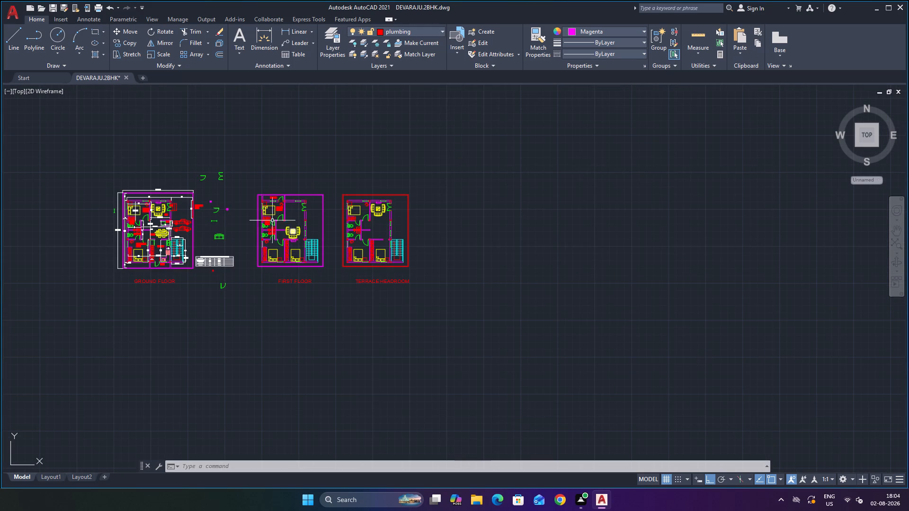
pyautogui.scroll(3, 132, 227)
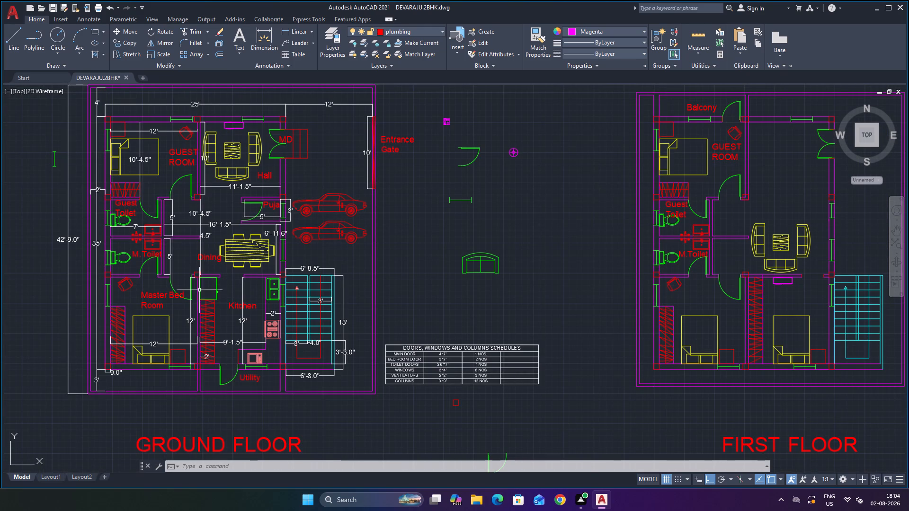
pyautogui.scroll(-2, 490, 292)
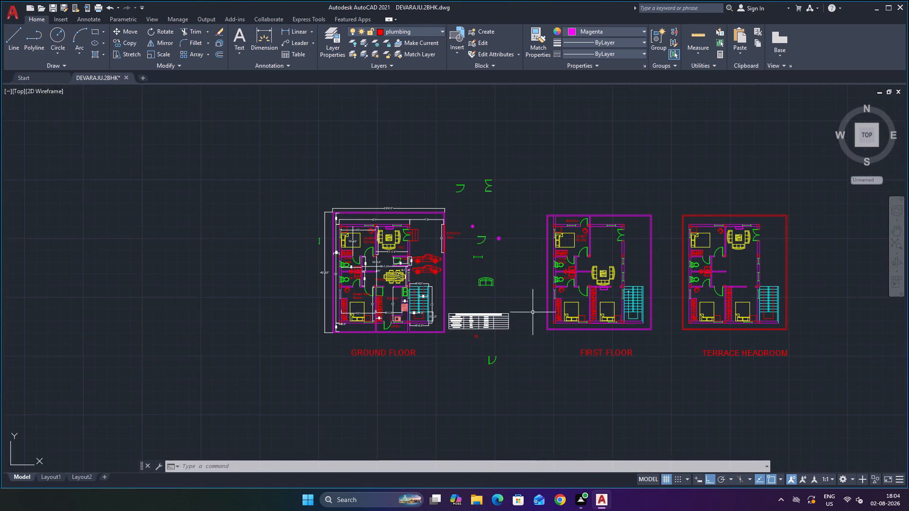
pyautogui.scroll(2, 631, 295)
pyautogui.scroll(1, 490, 291)
pyautogui.scroll(-1, 324, 305)
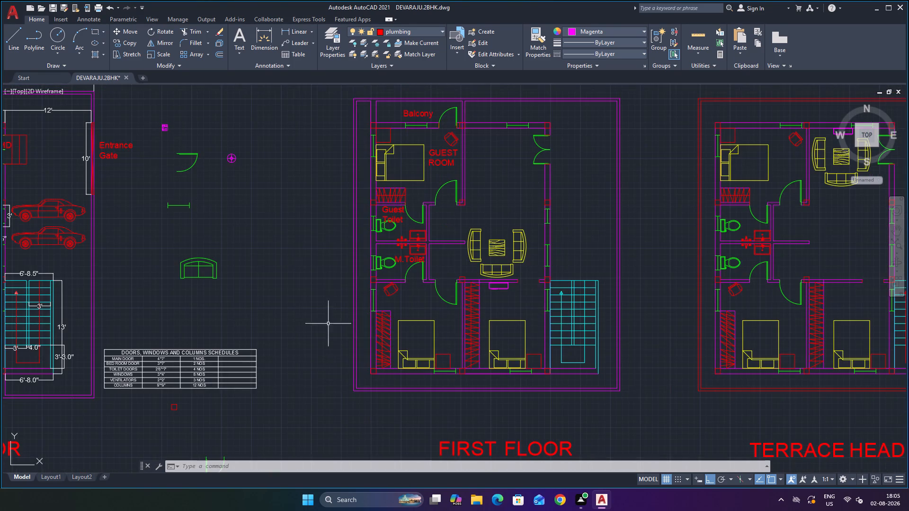
pyautogui.scroll(-3, 279, 285)
pyautogui.scroll(2, 359, 283)
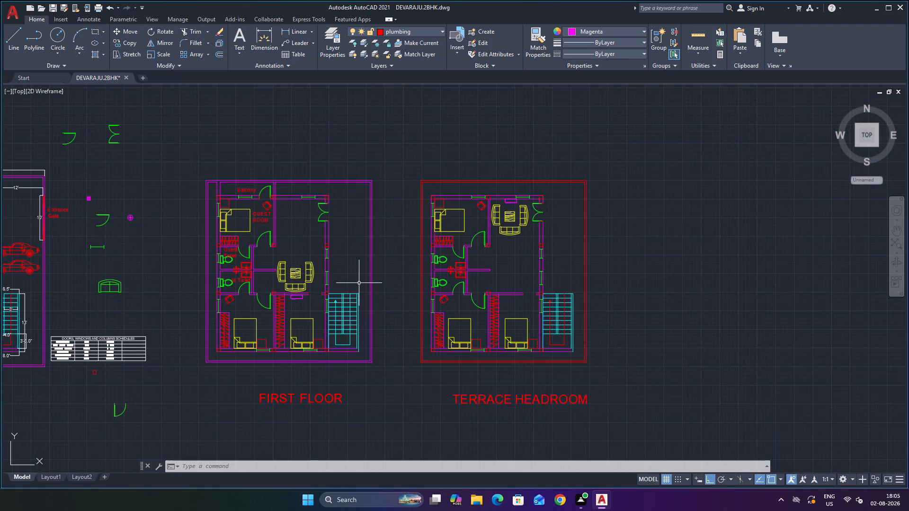
pyautogui.scroll(2, 328, 289)
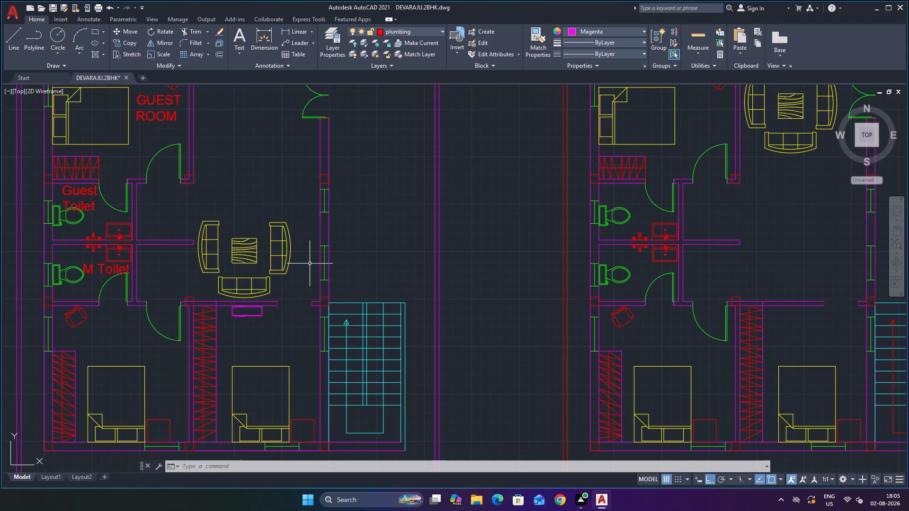
# Measure the first floor passage beside the guest toilet, across and lengthwise, with two trial linear dimensions.
pyautogui.click(291, 29)
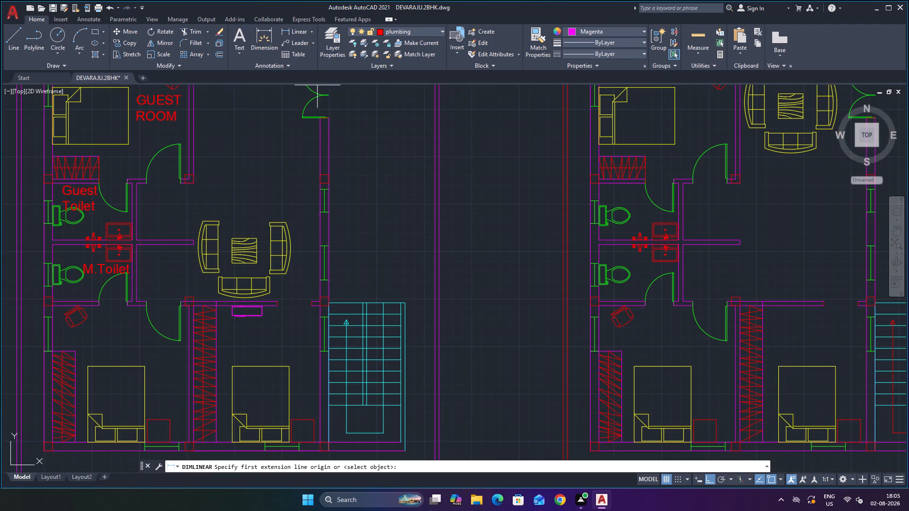
pyautogui.click(136, 184)
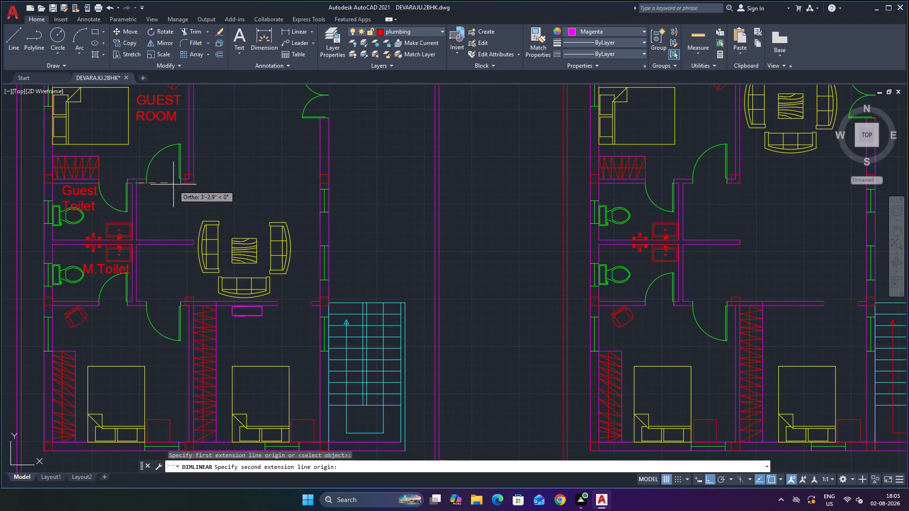
pyautogui.click(194, 183)
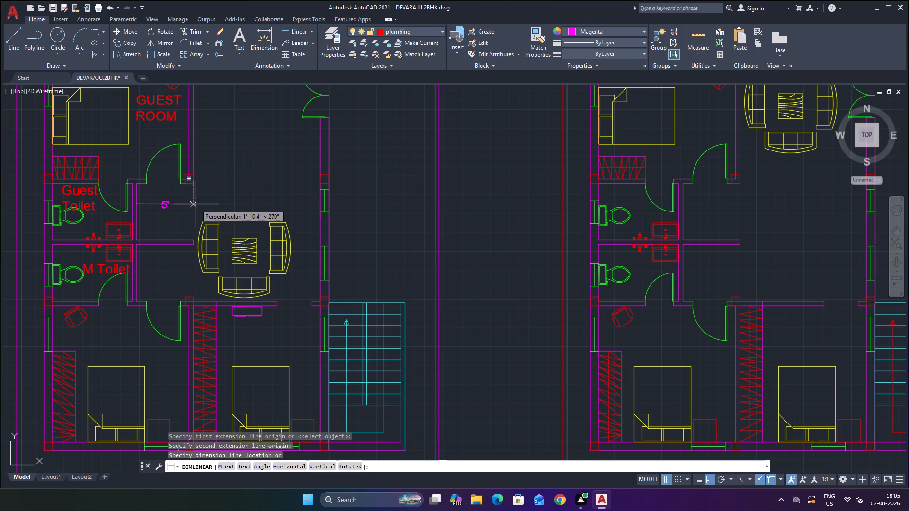
pyautogui.press('Escape')
pyautogui.click(297, 29)
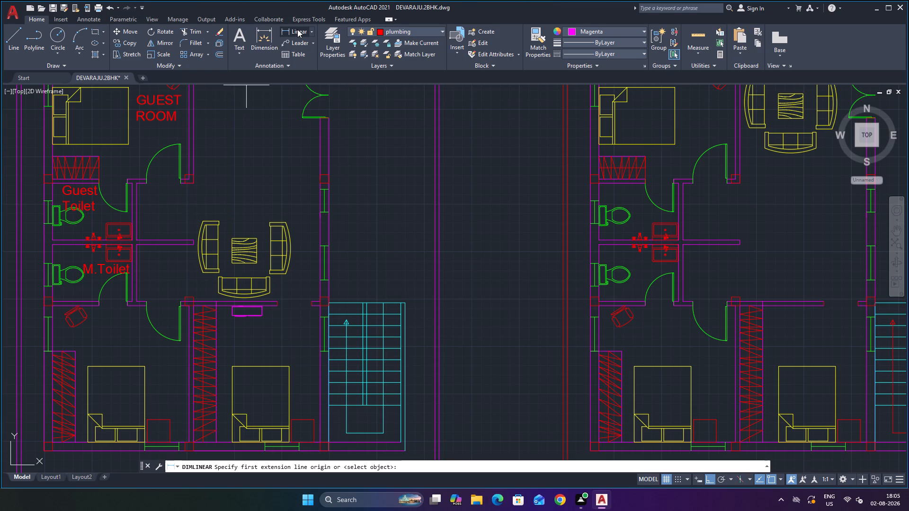
pyautogui.click(192, 240)
pyautogui.click(193, 185)
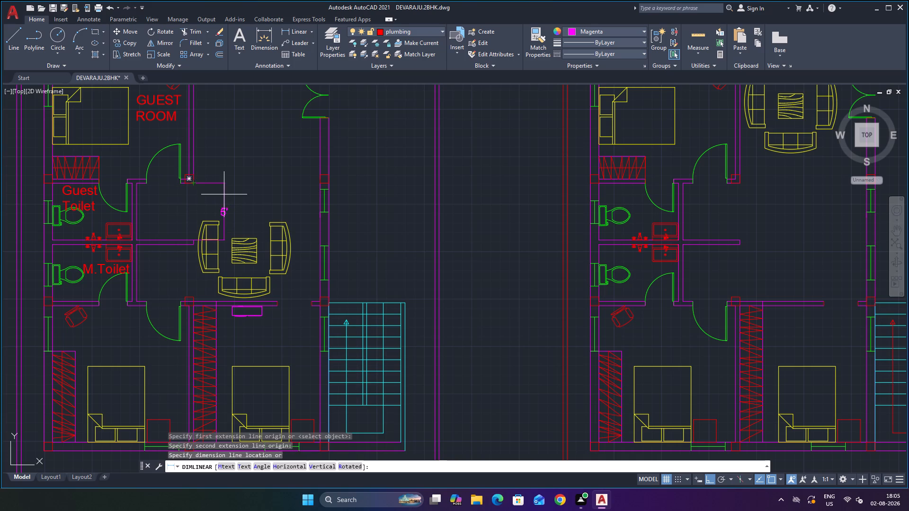
pyautogui.press('Escape')
pyautogui.scroll(-1, 270, 211)
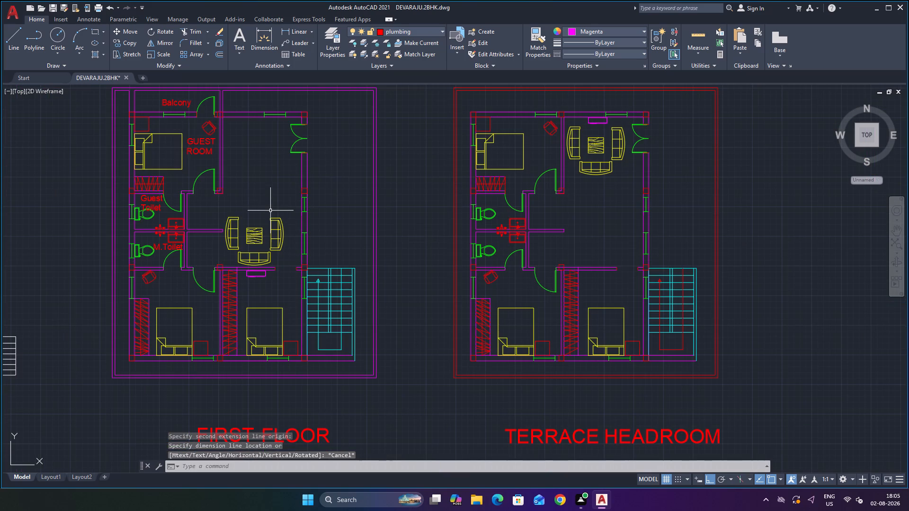
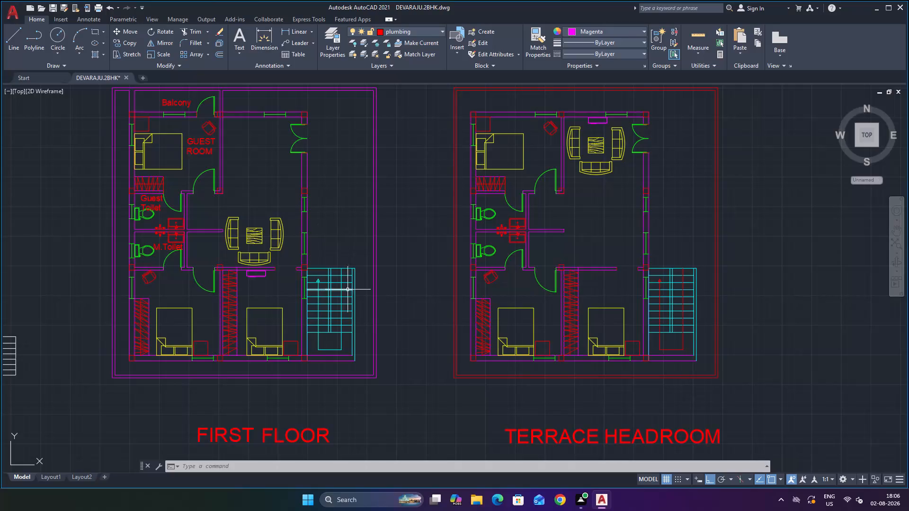
# Examine the first floor staircase and rear wall against the ground floor and terrace headroom plans.
pyautogui.scroll(-1, 347, 292)
pyautogui.scroll(2, 294, 307)
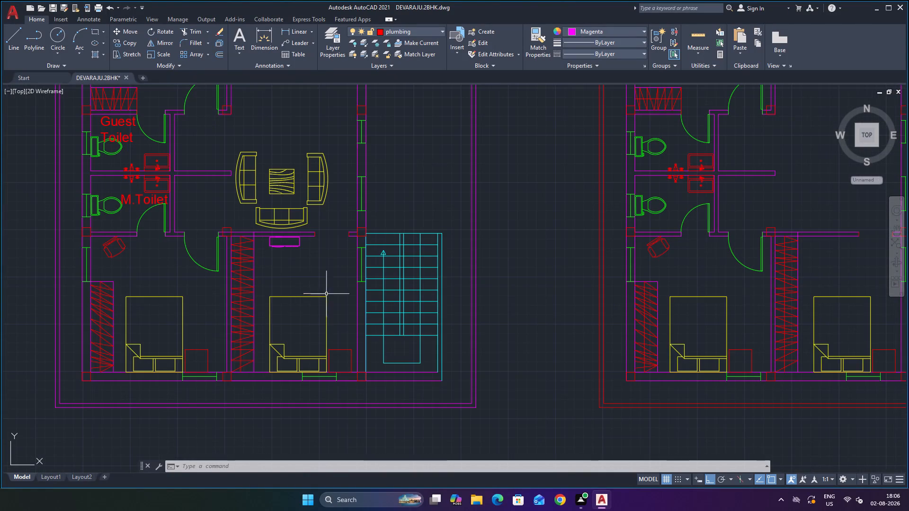
pyautogui.scroll(1, 321, 250)
pyautogui.scroll(-2, 322, 250)
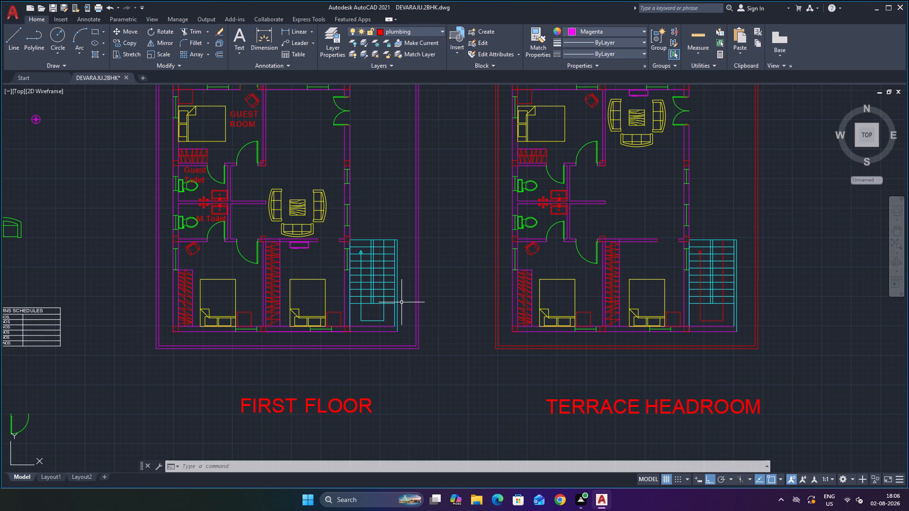
pyautogui.scroll(-2, 368, 227)
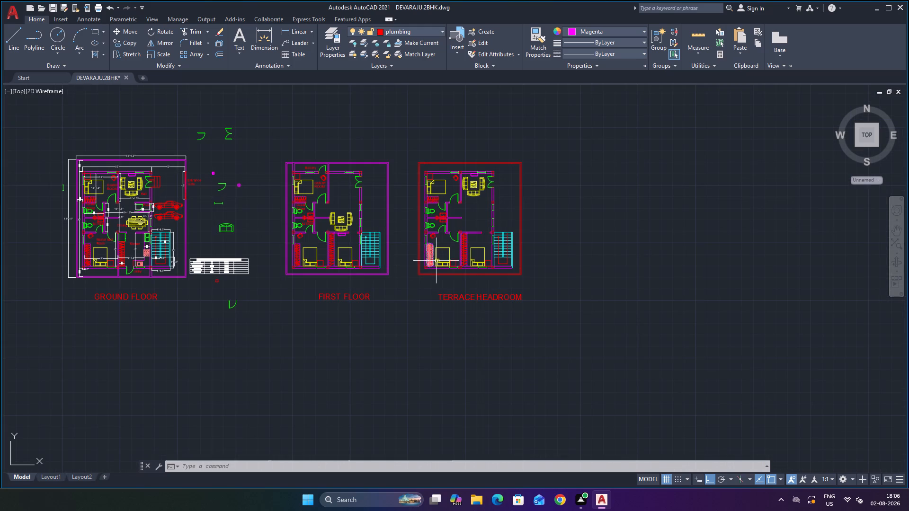
pyautogui.scroll(1, 331, 141)
pyautogui.scroll(-1, 357, 138)
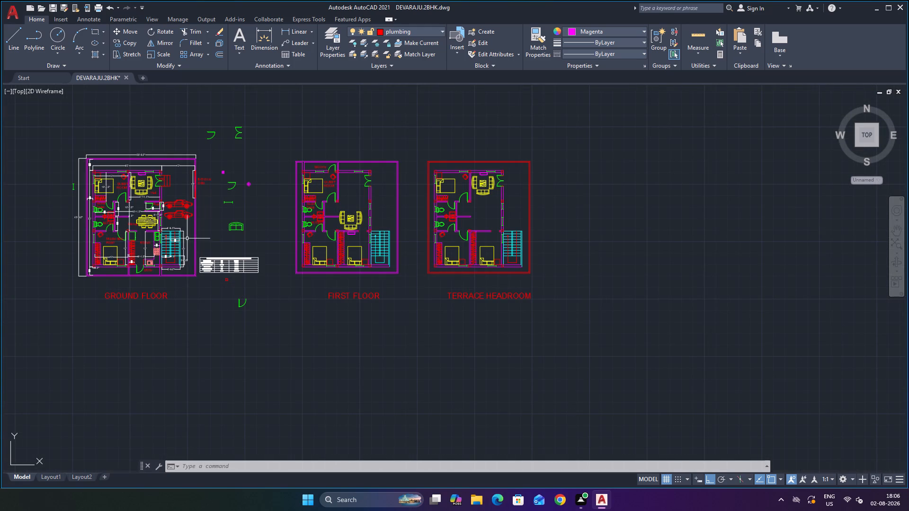
pyautogui.scroll(1, 139, 293)
pyautogui.scroll(1, 169, 269)
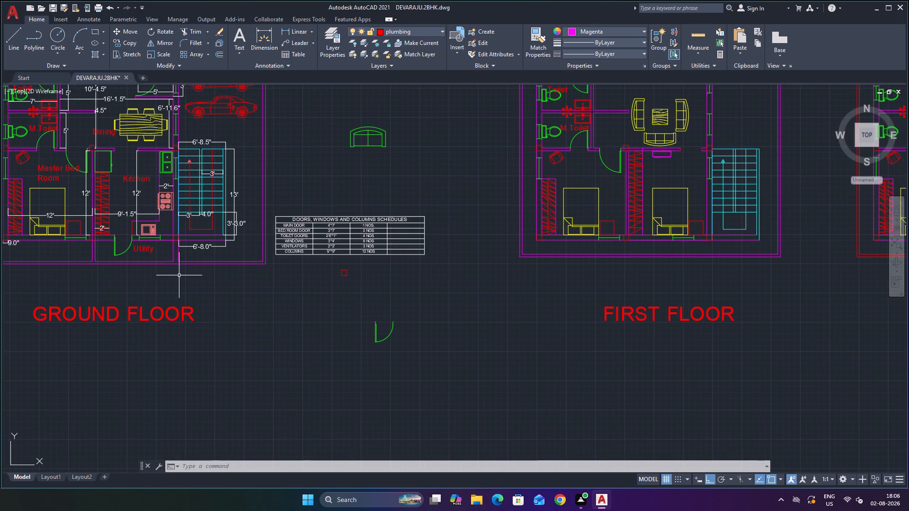
pyautogui.scroll(-1, 182, 275)
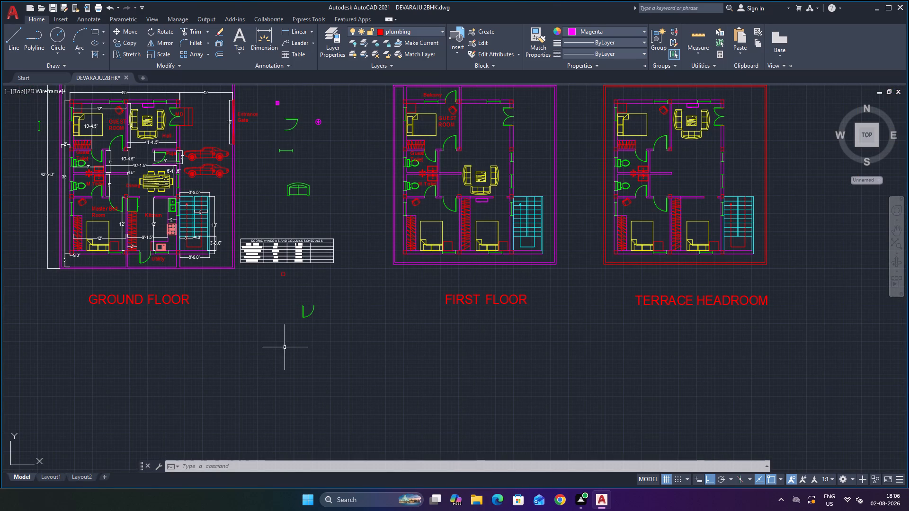
pyautogui.scroll(1, 440, 362)
pyautogui.scroll(-3, 440, 362)
pyautogui.scroll(2, 460, 344)
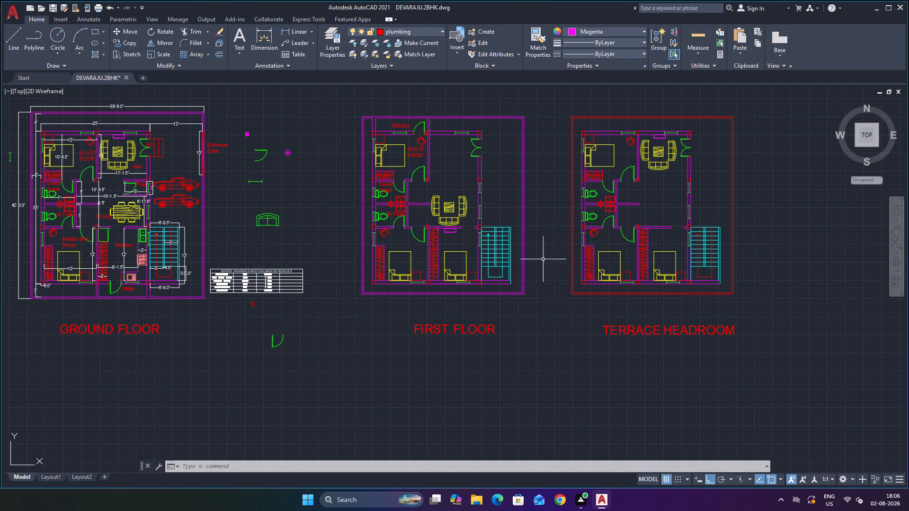
pyautogui.scroll(1, 565, 243)
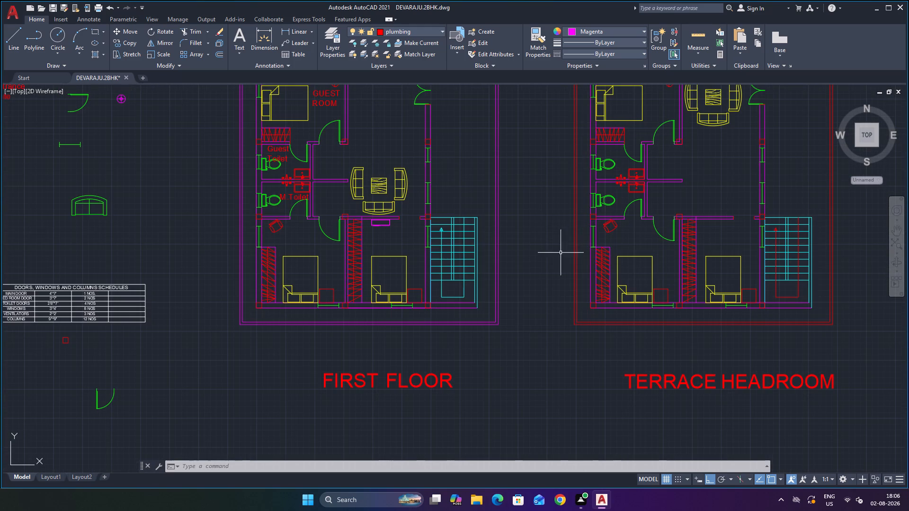
pyautogui.scroll(1, 549, 289)
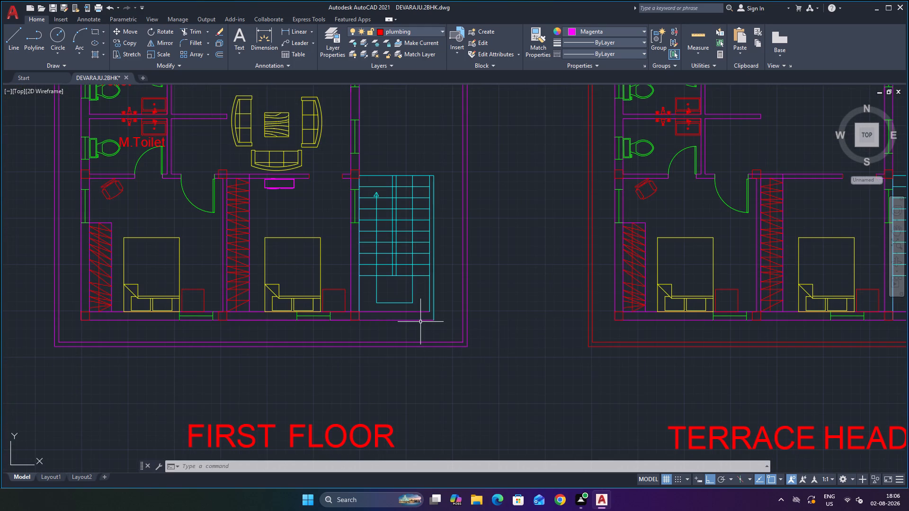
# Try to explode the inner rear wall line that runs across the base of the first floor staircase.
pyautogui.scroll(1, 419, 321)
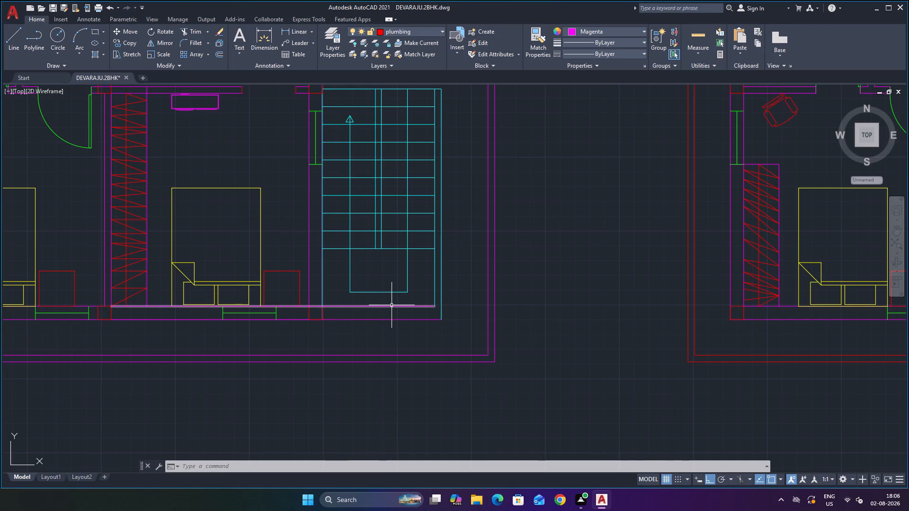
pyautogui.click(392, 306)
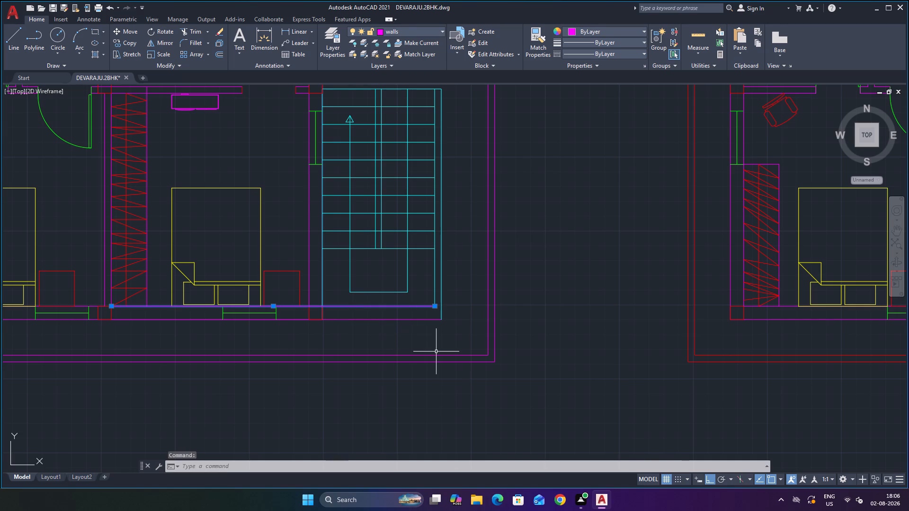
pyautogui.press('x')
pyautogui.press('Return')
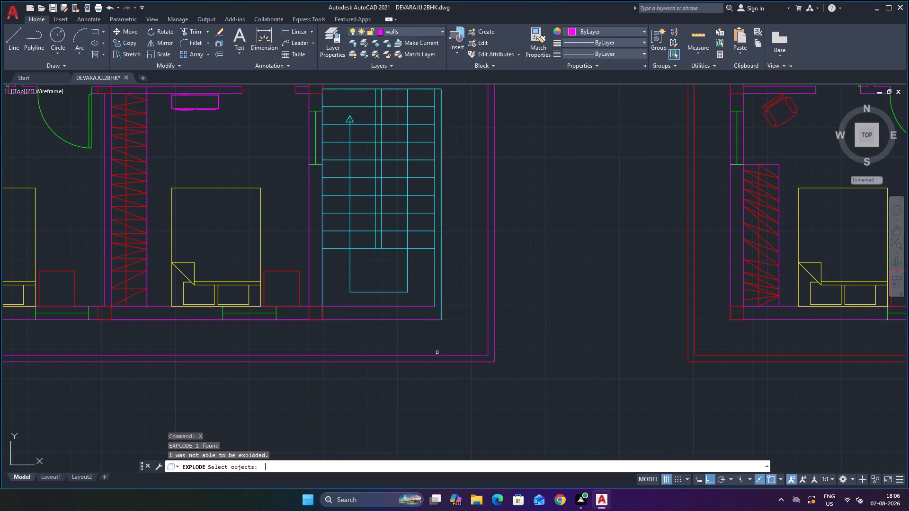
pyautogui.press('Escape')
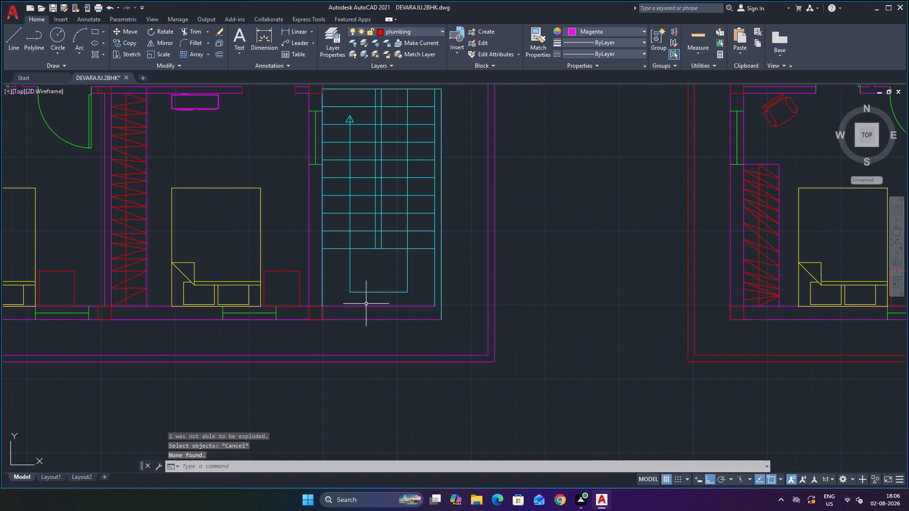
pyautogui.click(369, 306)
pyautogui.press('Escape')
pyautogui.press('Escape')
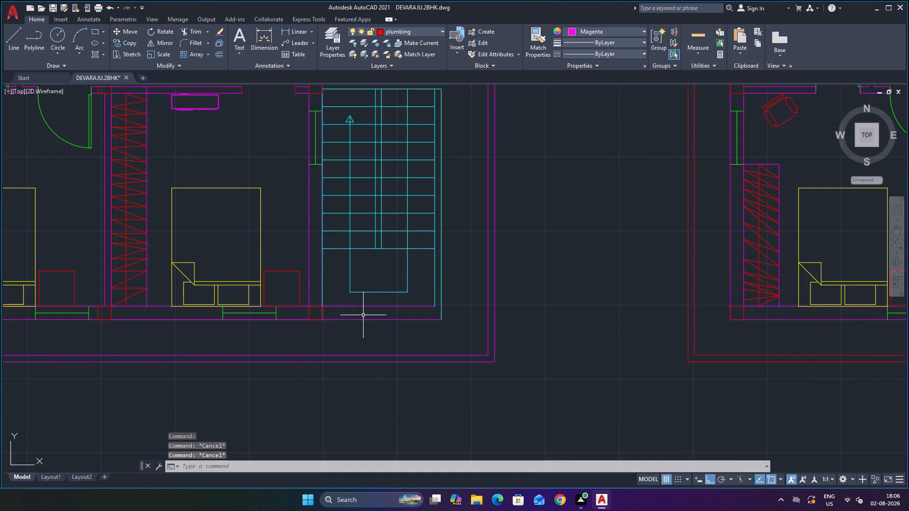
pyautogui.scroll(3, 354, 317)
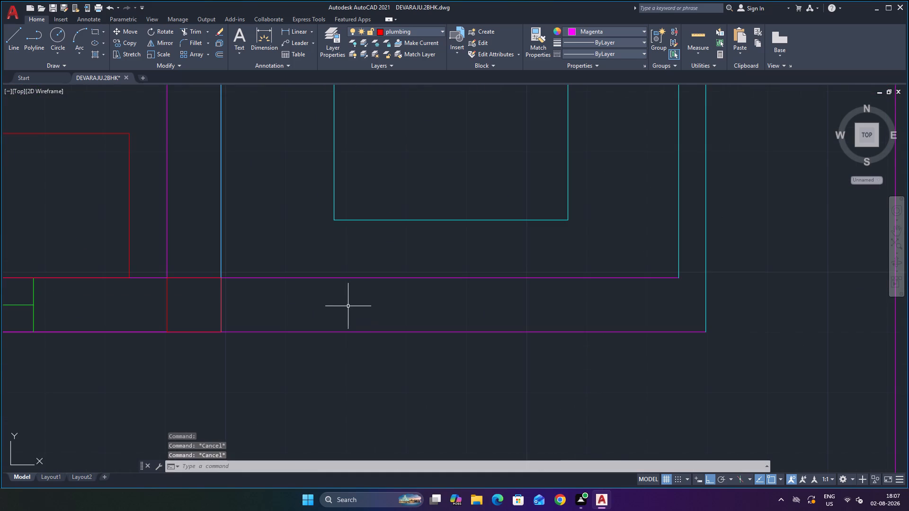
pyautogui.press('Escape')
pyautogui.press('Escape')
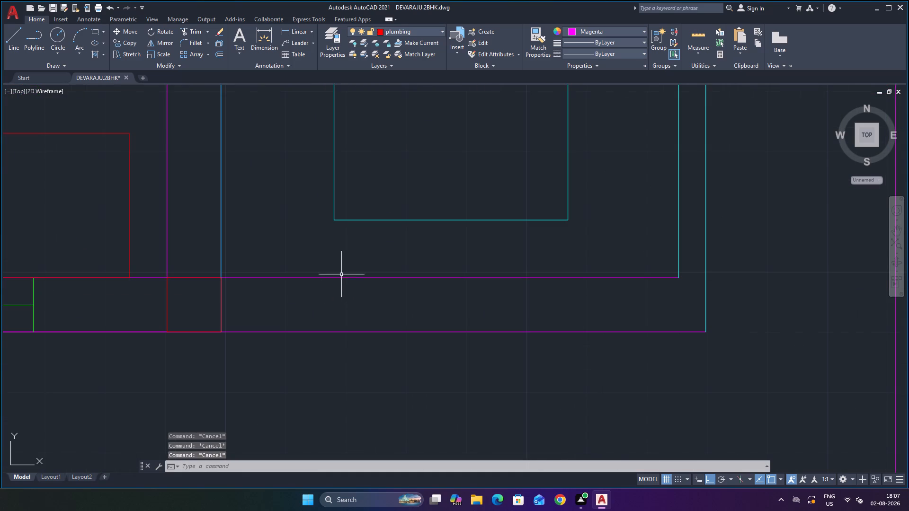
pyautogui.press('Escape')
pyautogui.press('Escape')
# Trim the inner and outer magenta wall lines beyond the corner column, below the first floor stair landing.
pyautogui.scroll(-2, 348, 268)
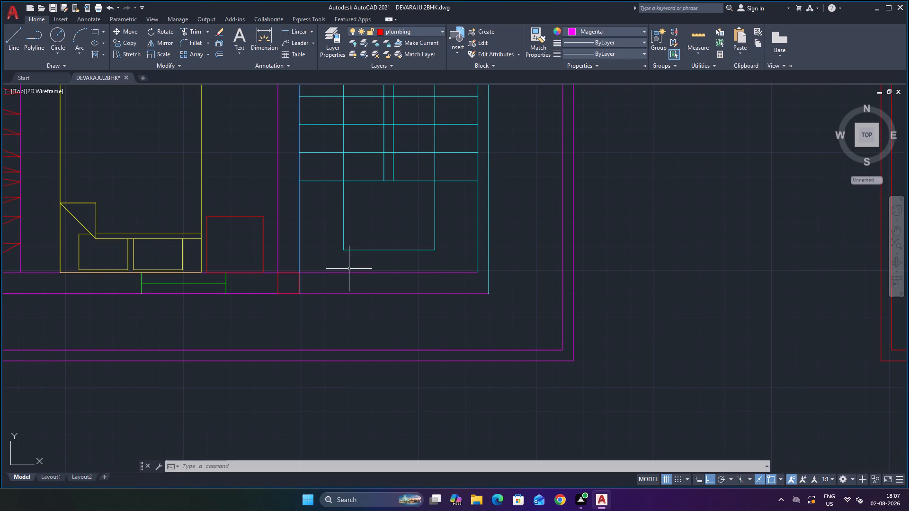
pyautogui.press('Escape')
pyautogui.press('Escape')
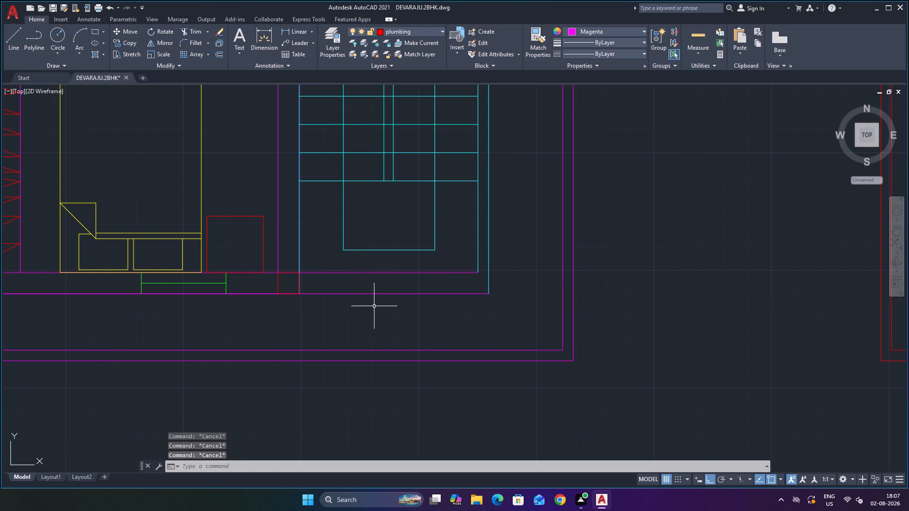
pyautogui.write('TR')
pyautogui.press('Return')
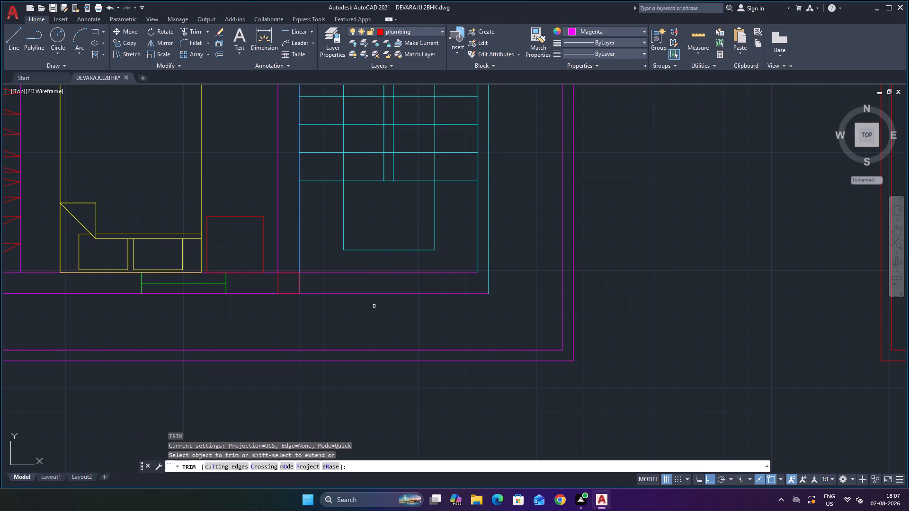
pyautogui.click(360, 273)
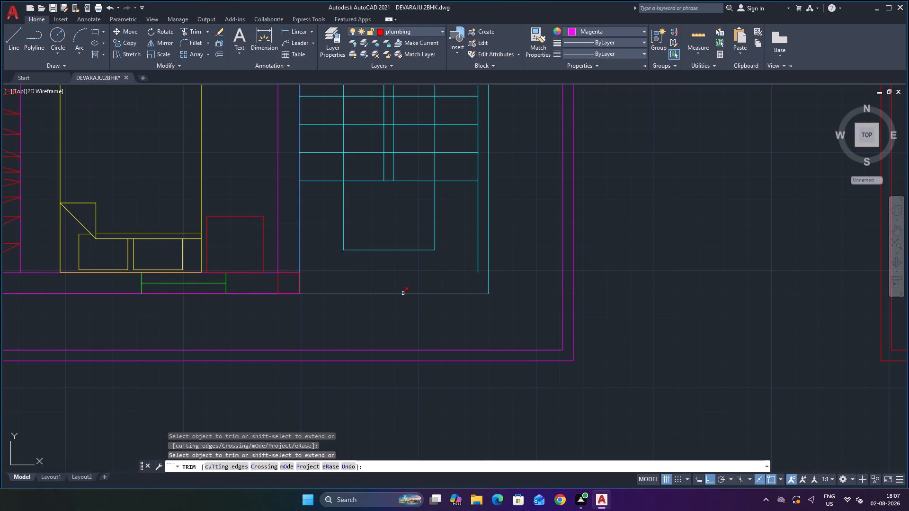
pyautogui.click(403, 293)
# Set the current colour to Cyan and make stairs the current layer.
pyautogui.scroll(-2, 422, 295)
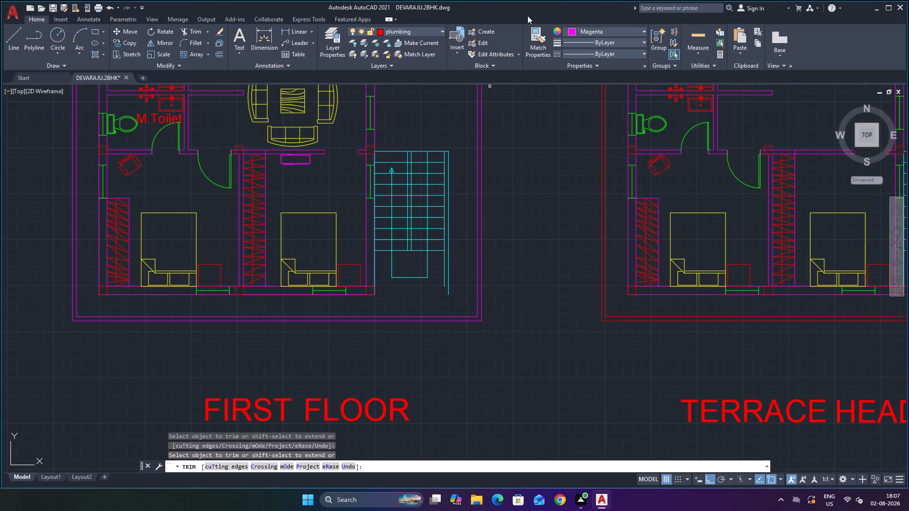
pyautogui.click(605, 27)
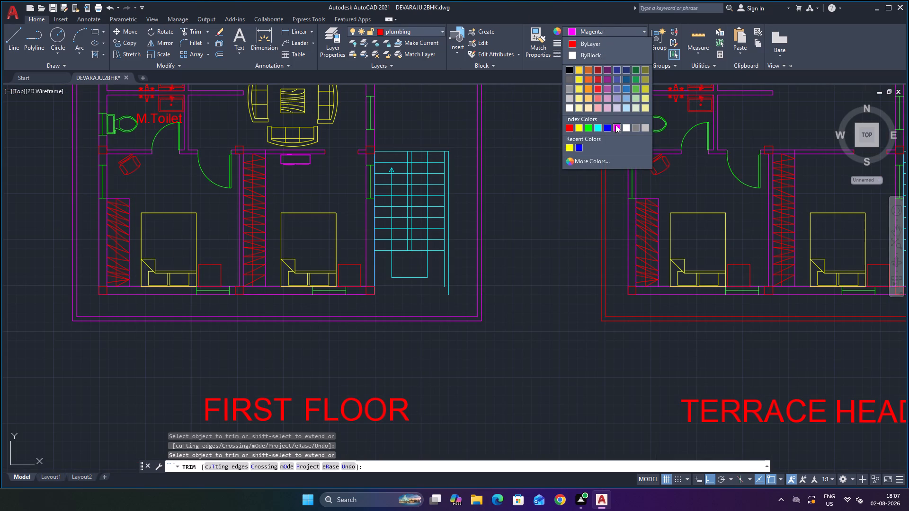
pyautogui.click(599, 129)
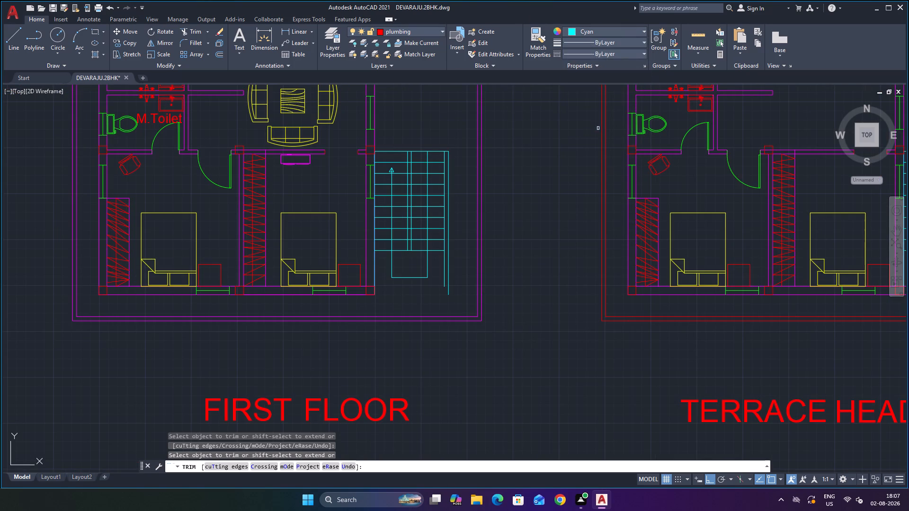
pyautogui.press('Escape')
pyautogui.click(419, 35)
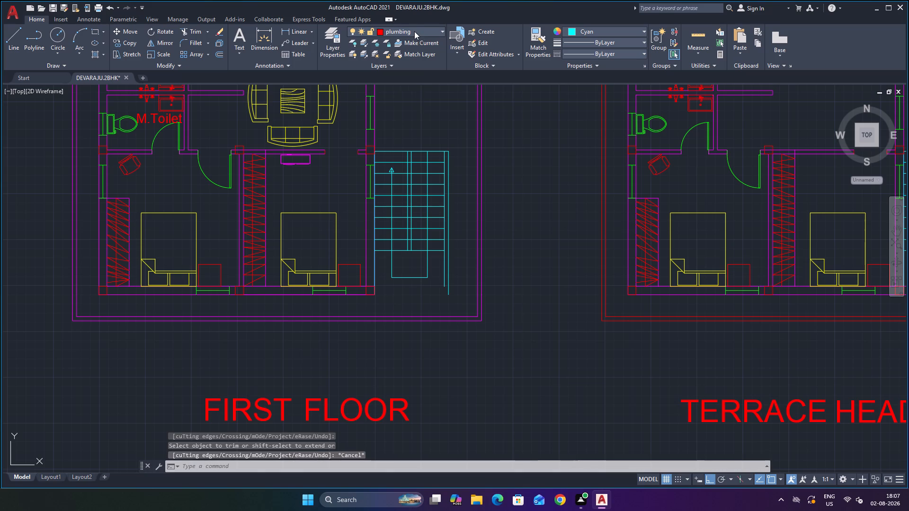
pyautogui.click(397, 142)
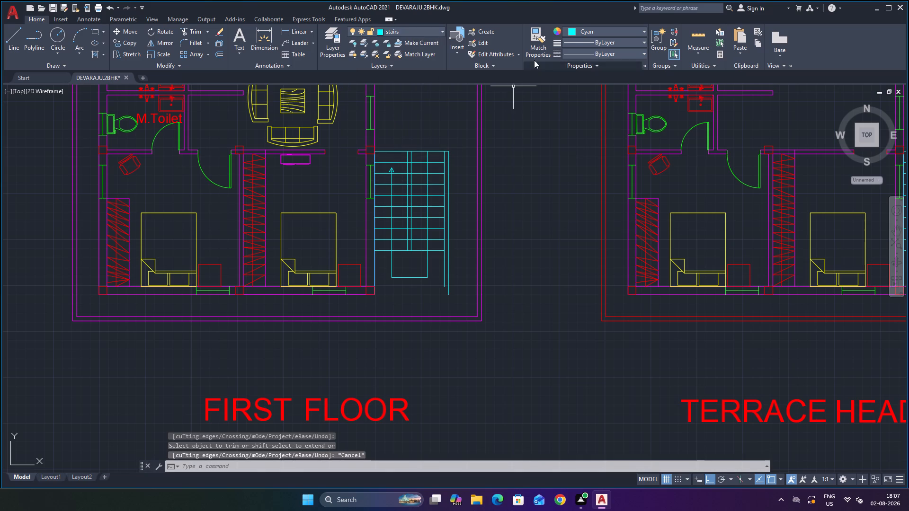
# Draw connected lines closing the base of the first floor staircase along its inner and outer wall edges, ending at the corner column.
pyautogui.scroll(1, 435, 293)
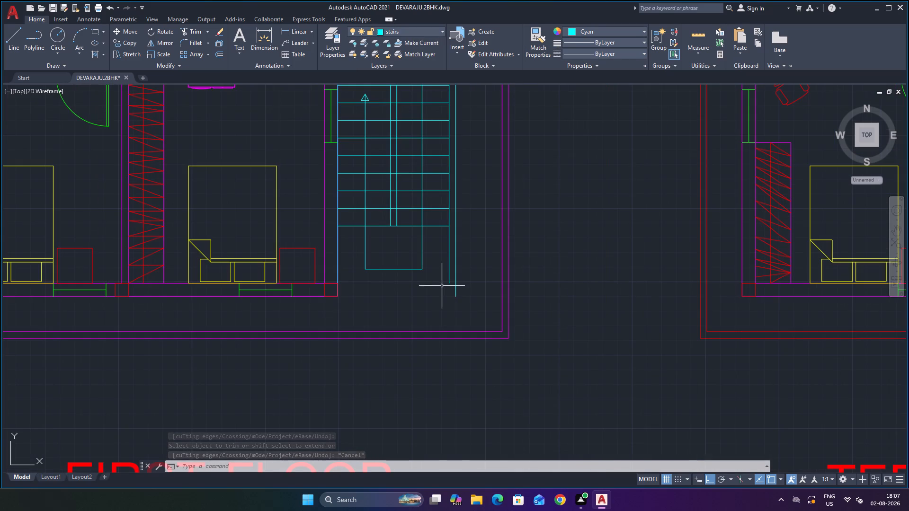
pyautogui.press('l')
pyautogui.press('Return')
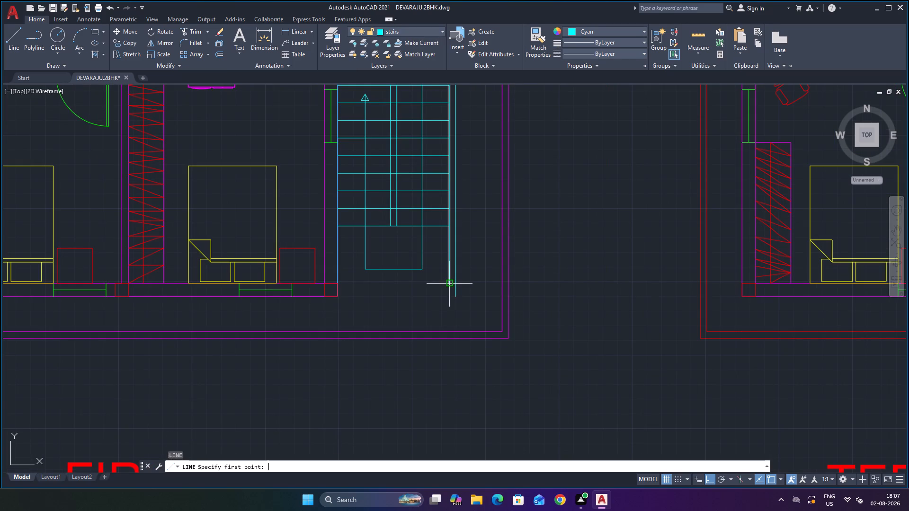
pyautogui.click(450, 284)
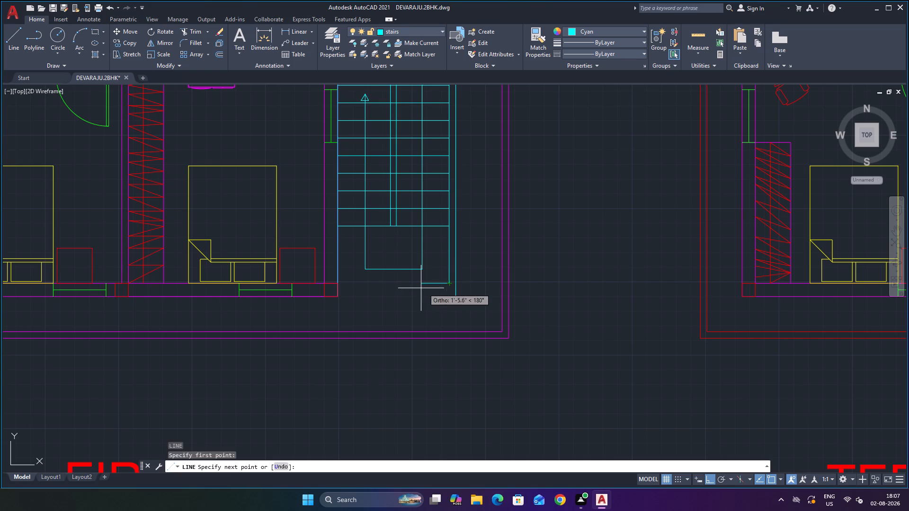
pyautogui.click(339, 284)
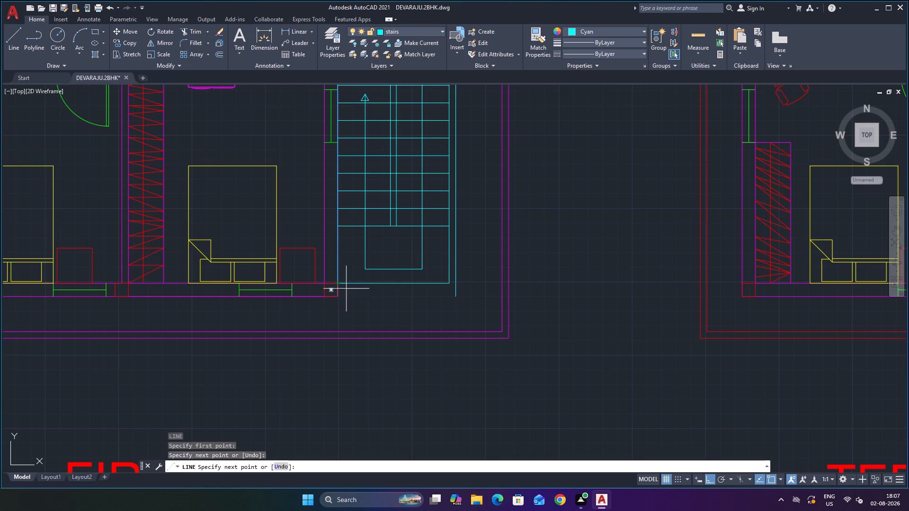
pyautogui.click(455, 297)
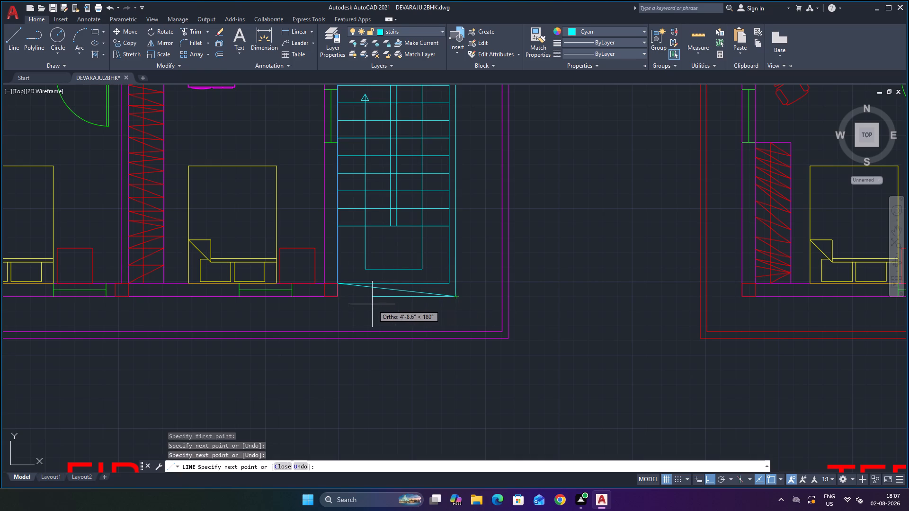
pyautogui.click(338, 298)
pyautogui.scroll(3, 338, 298)
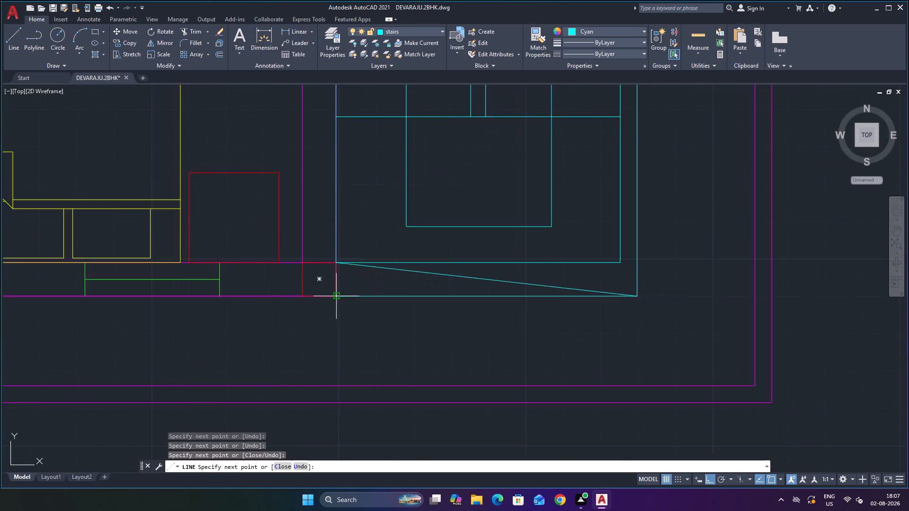
pyautogui.click(335, 243)
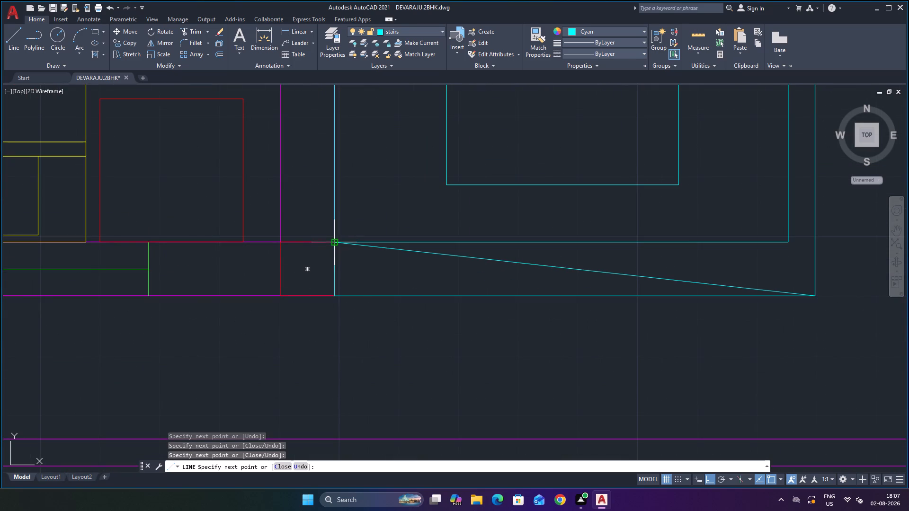
pyautogui.press('Escape')
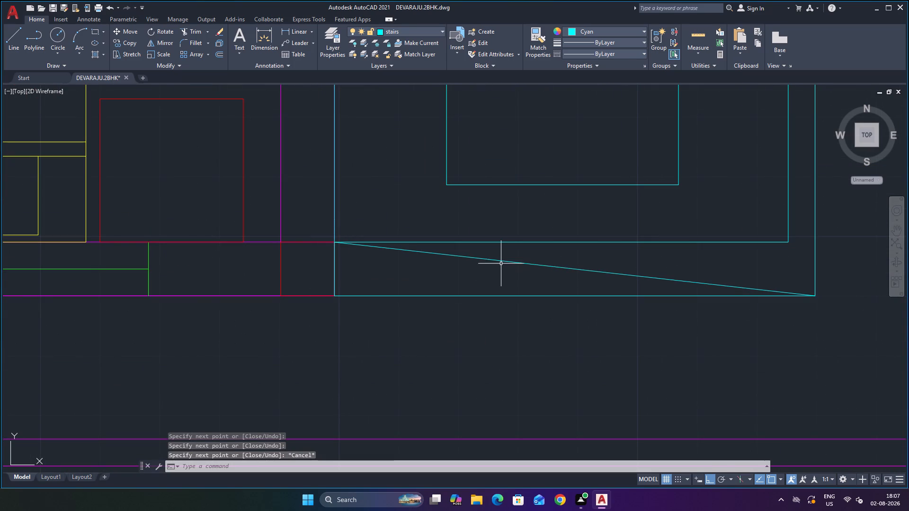
# Delete the stray diagonal line between the inner and outer closing lines below the first floor stair landing.
pyautogui.click(501, 260)
pyautogui.press('Delete')
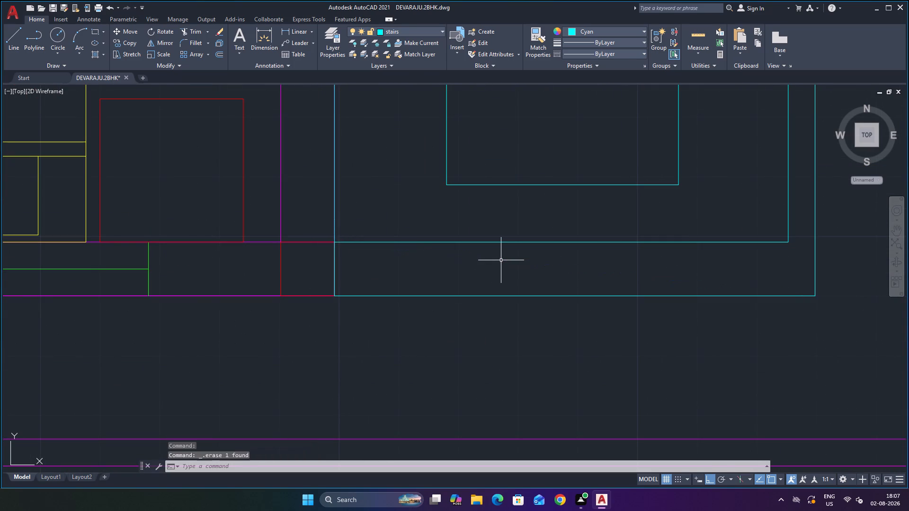
# Trim the inner and outer wall lines beyond the corner column, below the terrace headroom plan's stair landing.
pyautogui.scroll(-3, 506, 263)
pyautogui.scroll(-2, 574, 298)
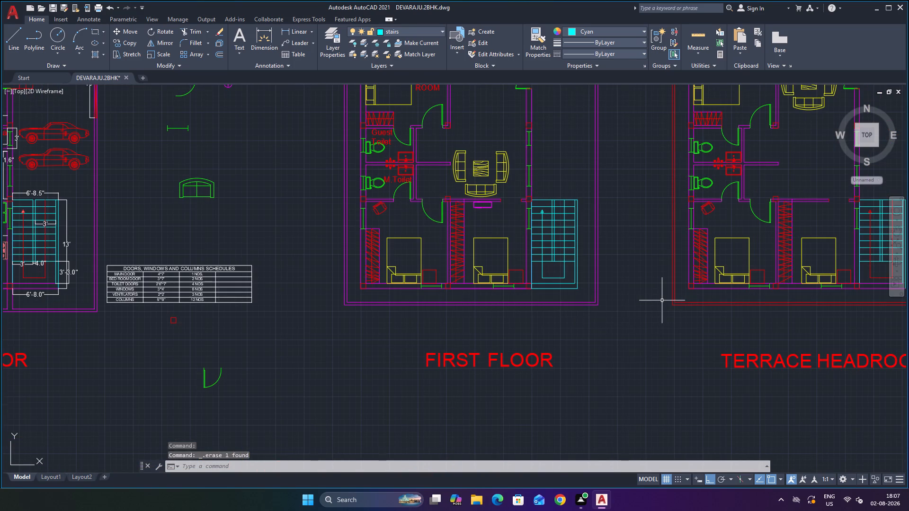
pyautogui.scroll(2, 662, 300)
pyautogui.scroll(-3, 585, 295)
pyautogui.scroll(2, 794, 283)
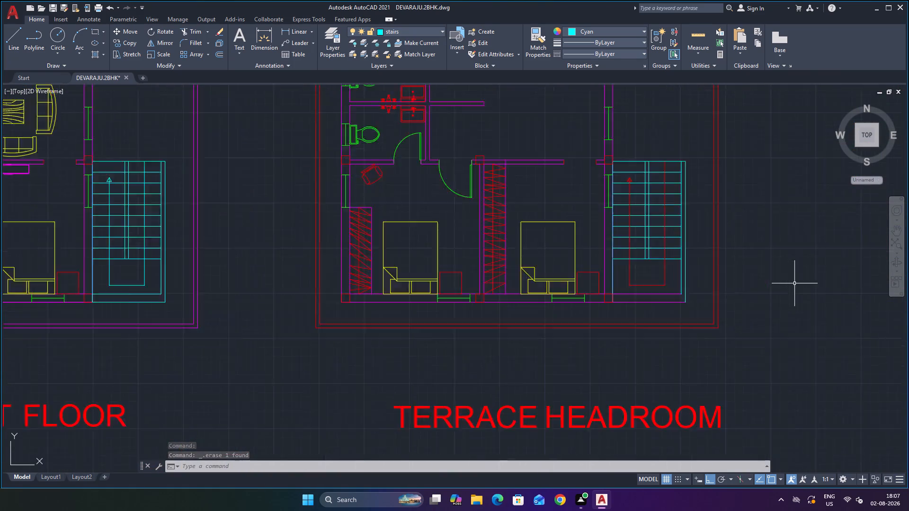
pyautogui.scroll(1, 794, 283)
pyautogui.press('Escape')
pyautogui.press('Escape')
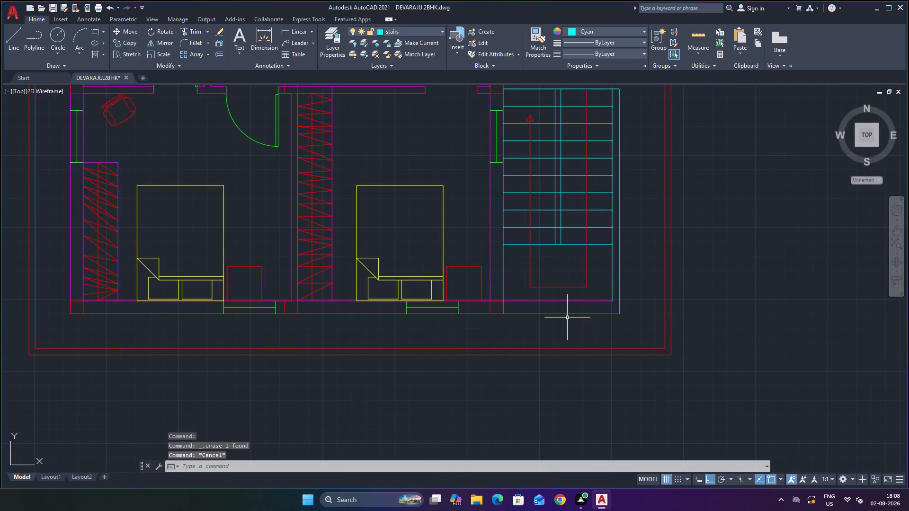
pyautogui.write('TR')
pyautogui.press('Return')
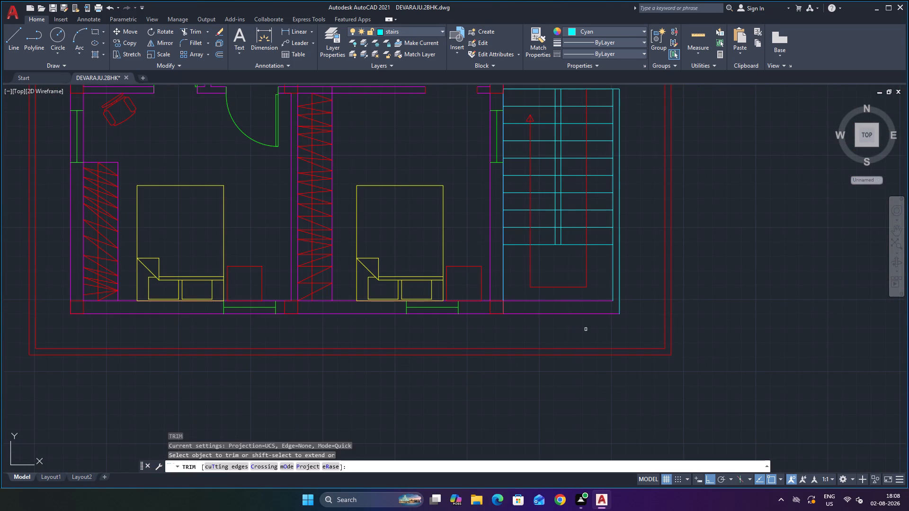
pyautogui.scroll(2, 588, 331)
pyautogui.click(577, 289)
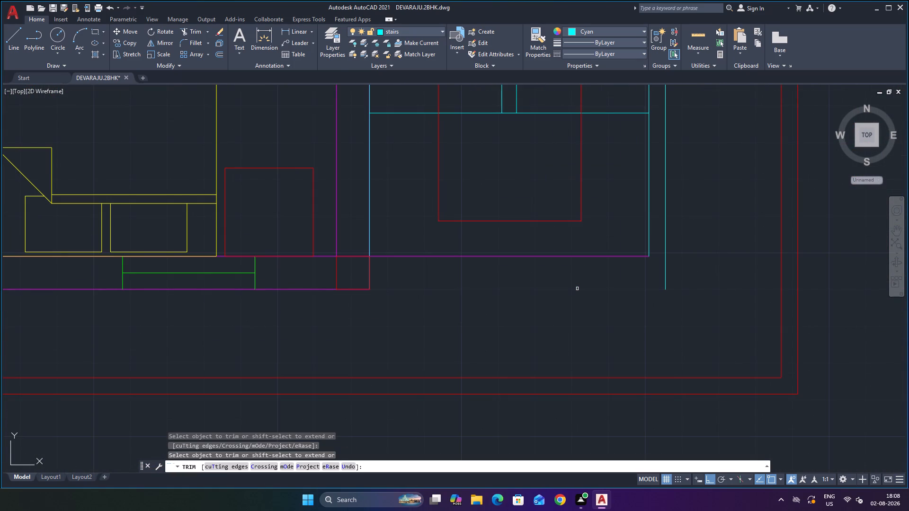
pyautogui.click(571, 257)
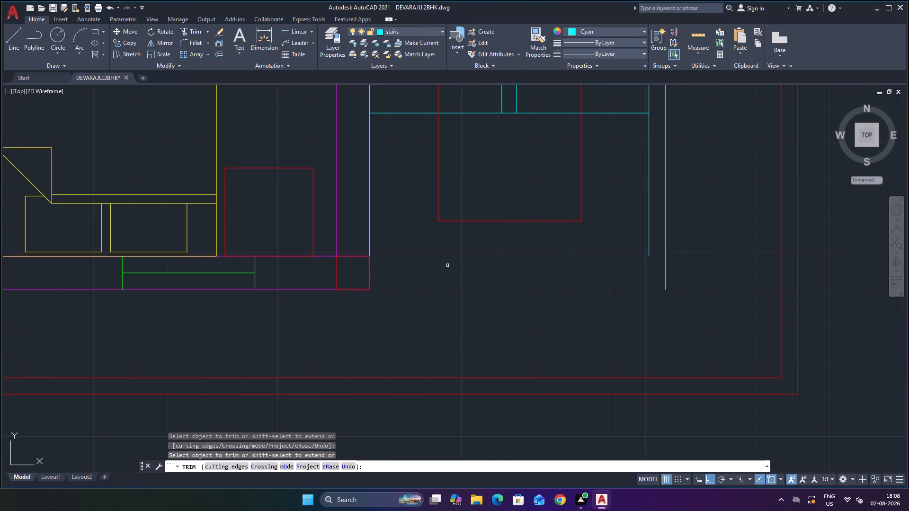
# Draw connected lines closing the base of the terrace headroom staircase along its inner edge, the column face and its outer edge.
pyautogui.click(18, 44)
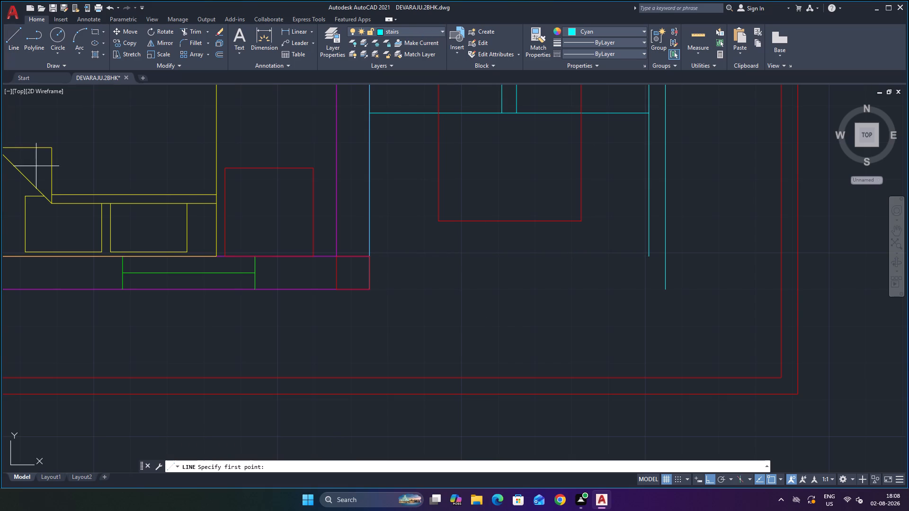
pyautogui.click(650, 259)
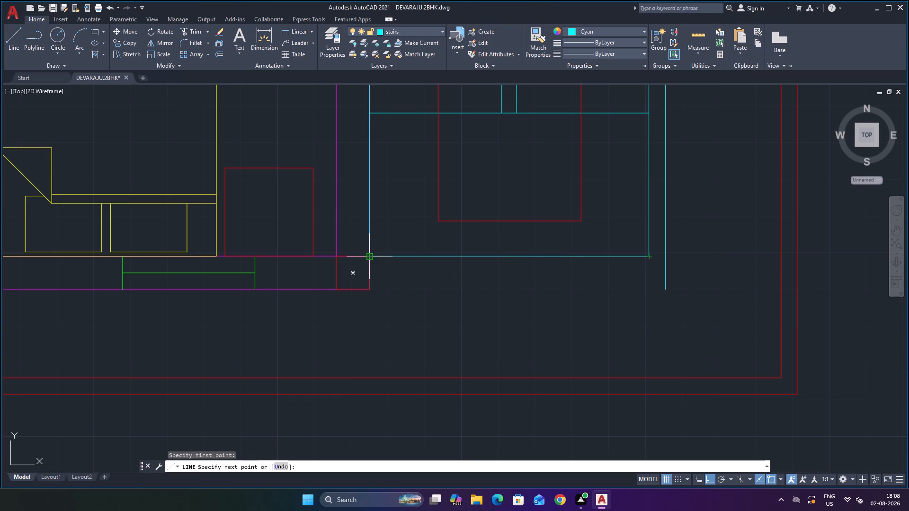
pyautogui.click(368, 258)
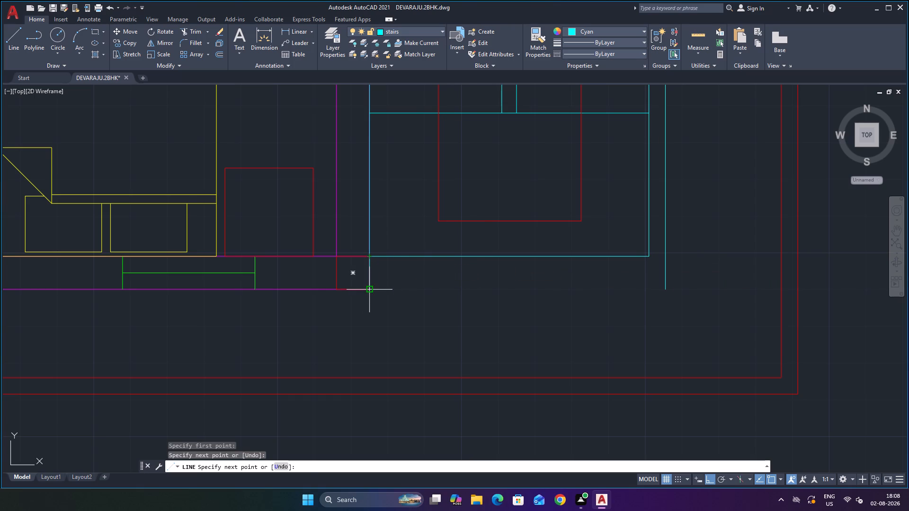
pyautogui.click(369, 290)
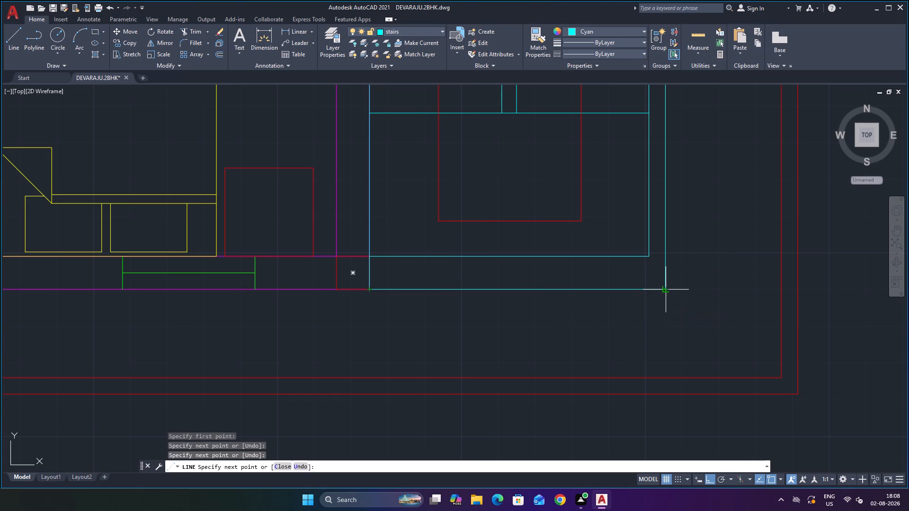
pyautogui.click(667, 289)
pyautogui.press('Escape')
# Set the terrace headroom stair direction arrow's colour to Cyan and apply cyan as the stairs layer's colour.
pyautogui.scroll(-3, 700, 280)
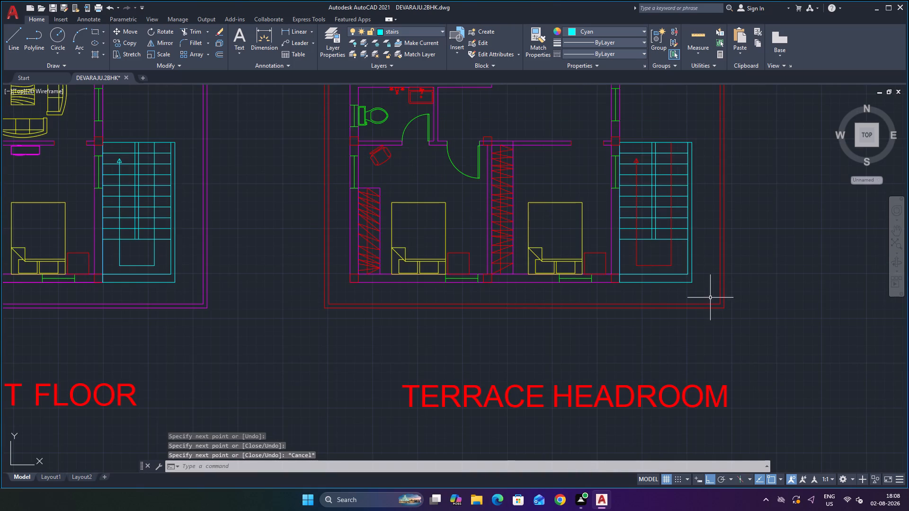
pyautogui.scroll(-1, 710, 298)
pyautogui.scroll(1, 738, 291)
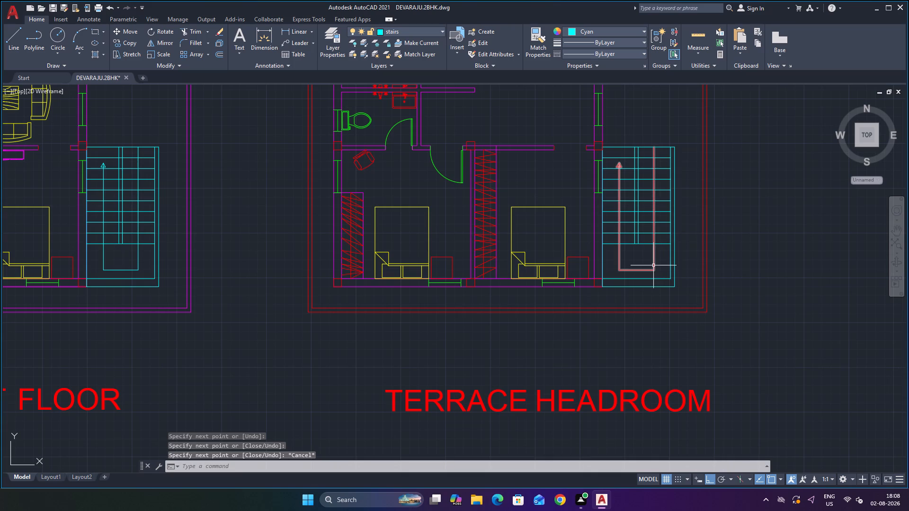
pyautogui.click(653, 266)
pyautogui.click(608, 30)
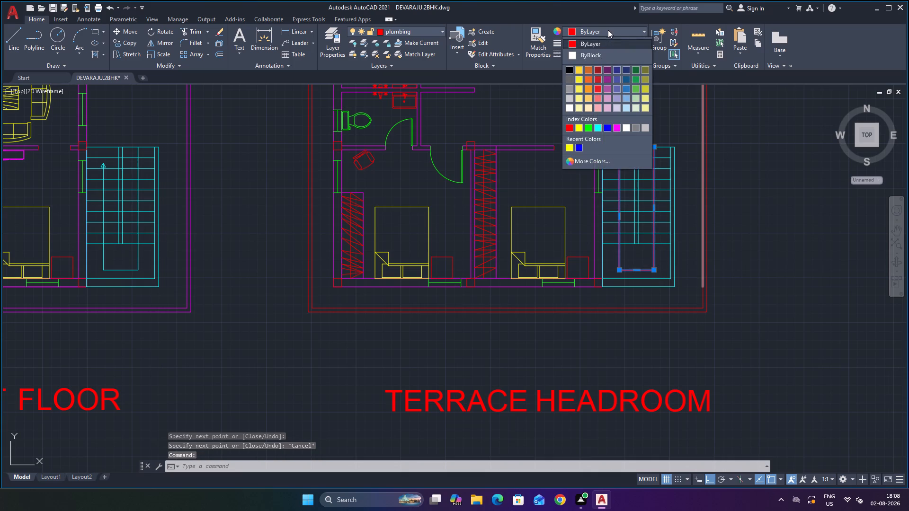
pyautogui.click(596, 129)
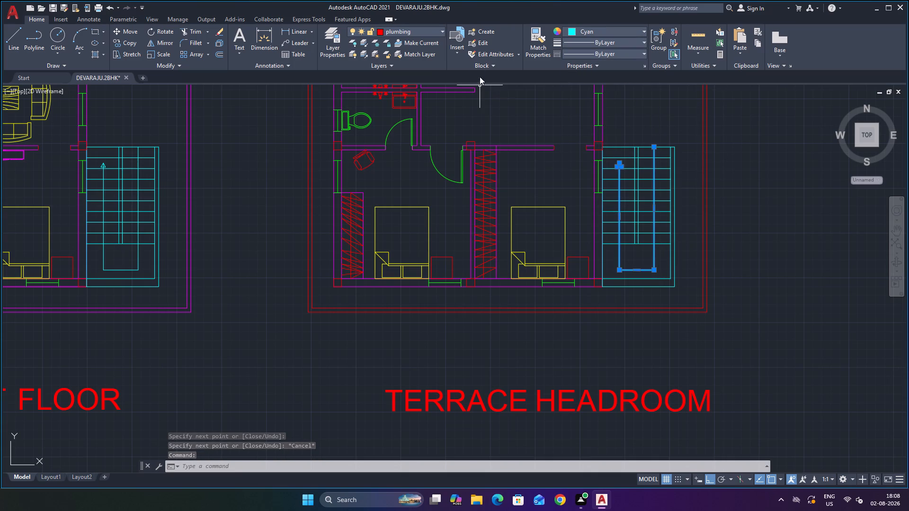
pyautogui.click(432, 32)
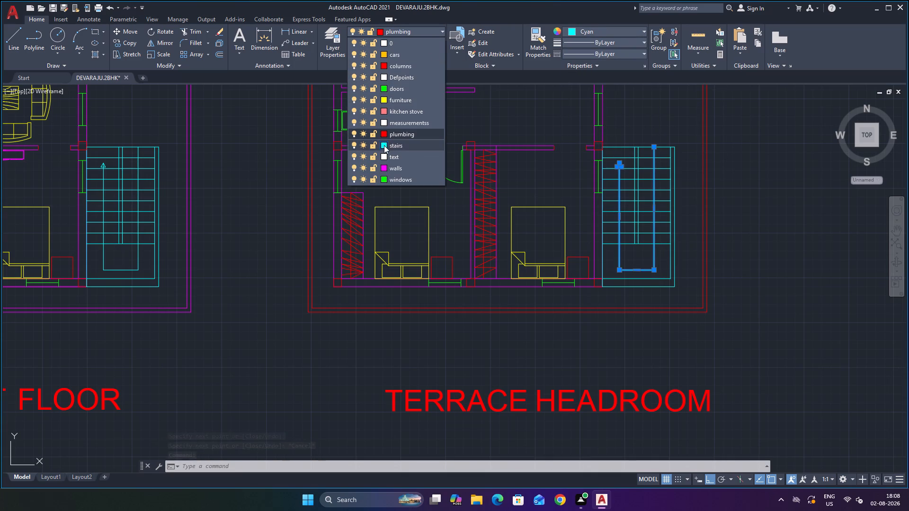
pyautogui.click(384, 145)
pyautogui.click(447, 322)
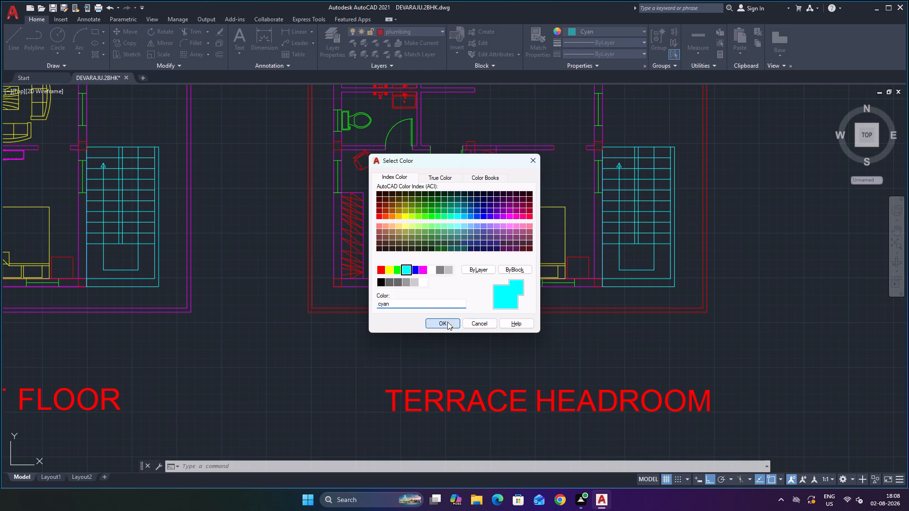
pyautogui.scroll(-2, 651, 350)
pyautogui.scroll(2, 734, 314)
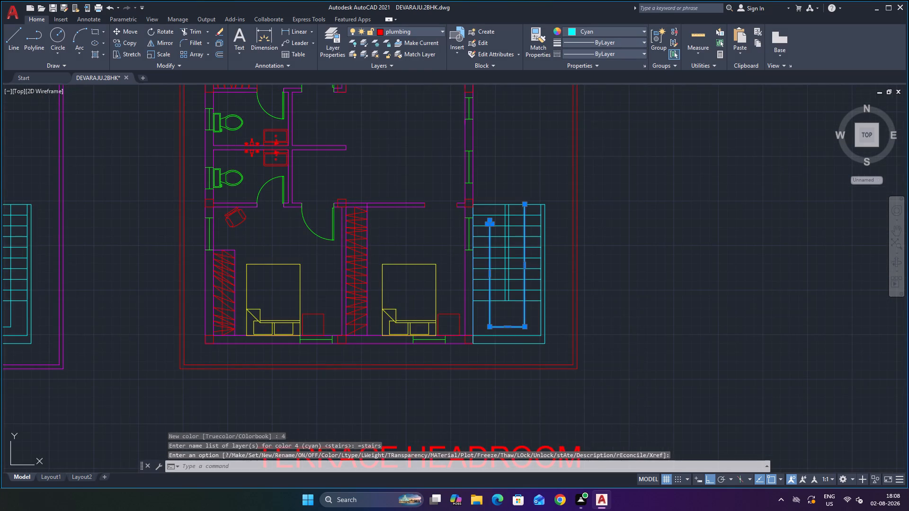
pyautogui.press('Escape')
# Change the ground floor stair direction arrow's colour to Cyan and assign it to the stairs layer.
pyautogui.scroll(-3, 722, 297)
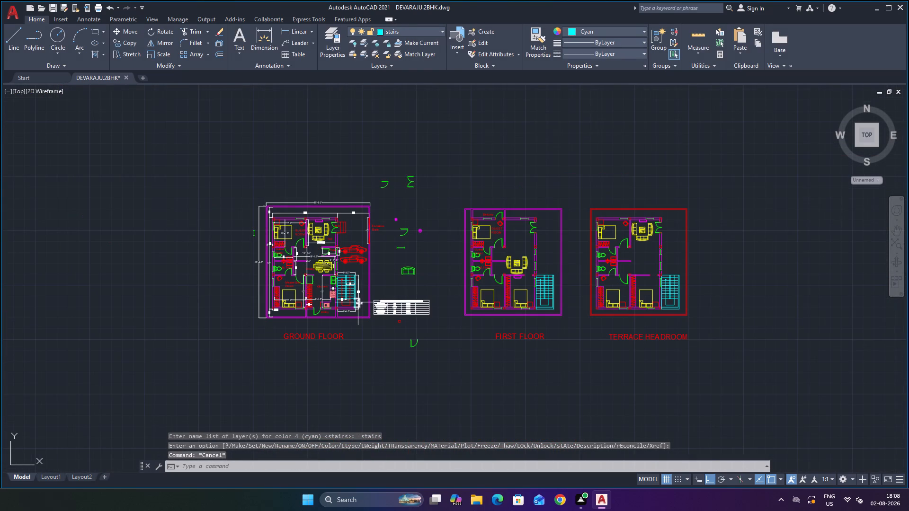
pyautogui.scroll(4, 358, 303)
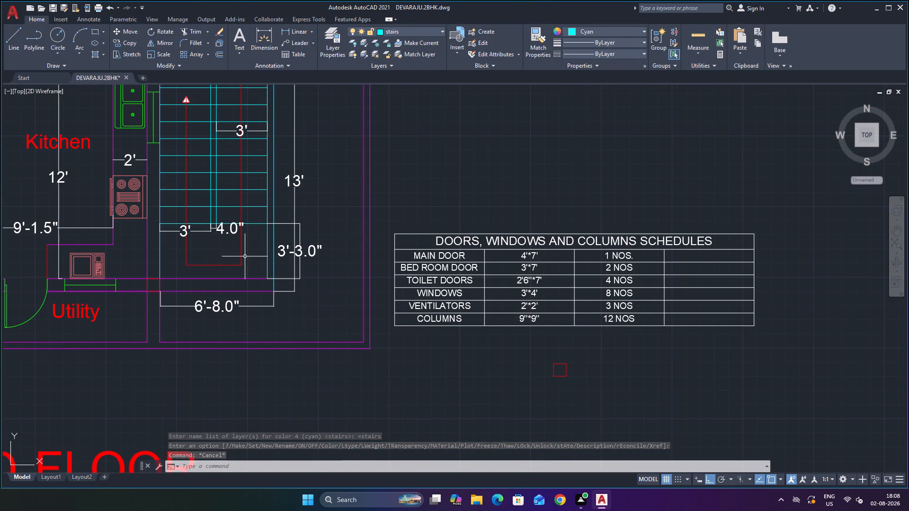
pyautogui.click(241, 248)
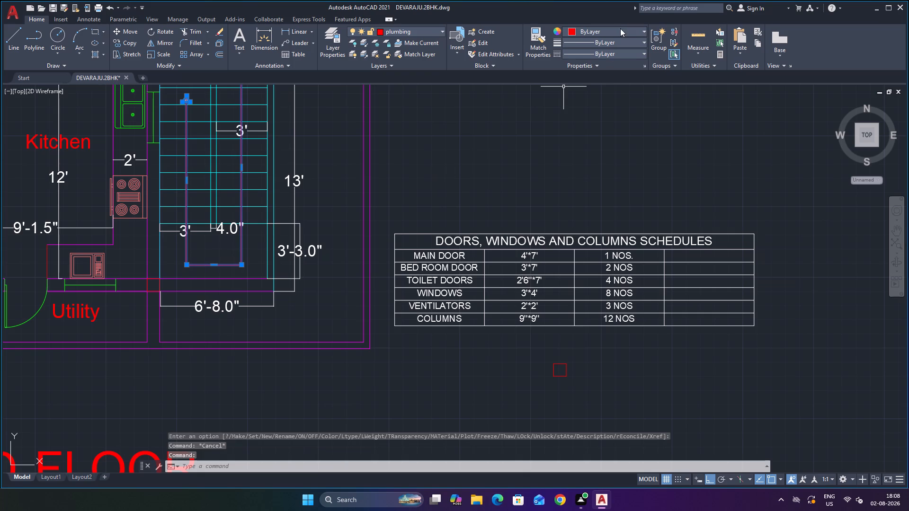
pyautogui.click(620, 28)
pyautogui.click(599, 127)
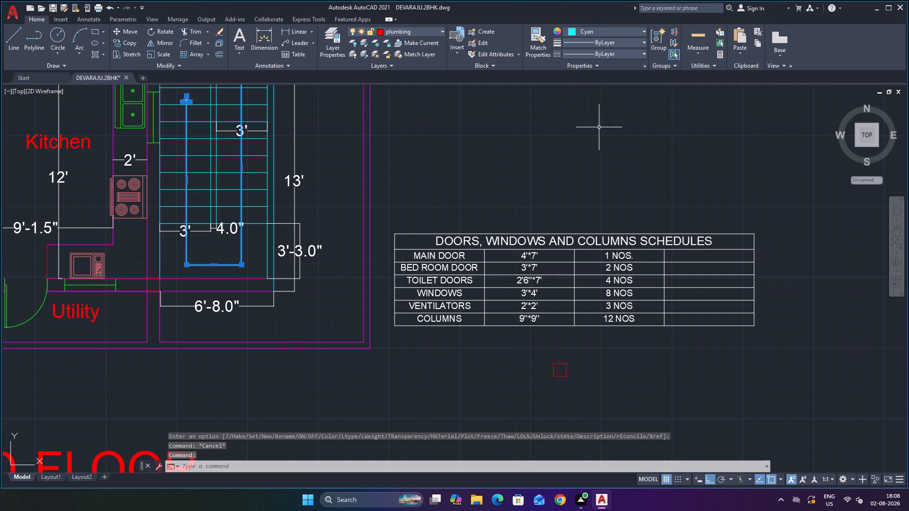
pyautogui.click(393, 32)
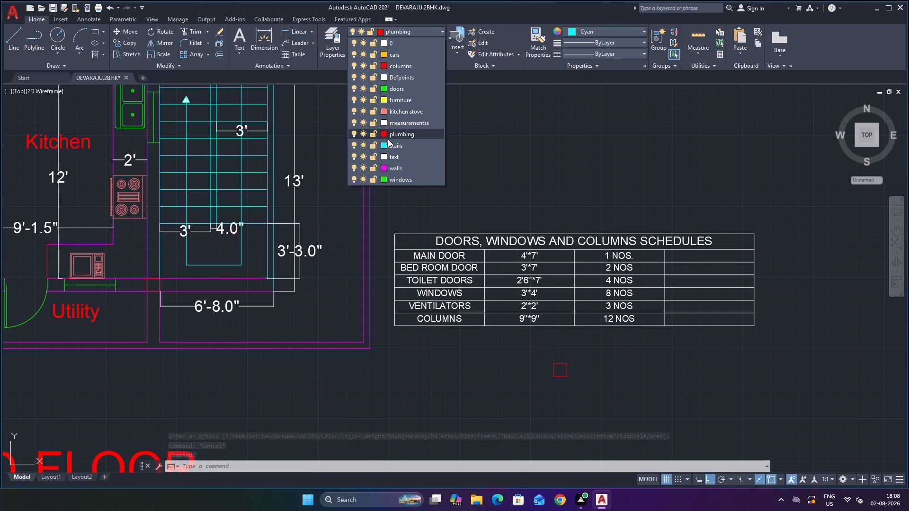
pyautogui.click(388, 143)
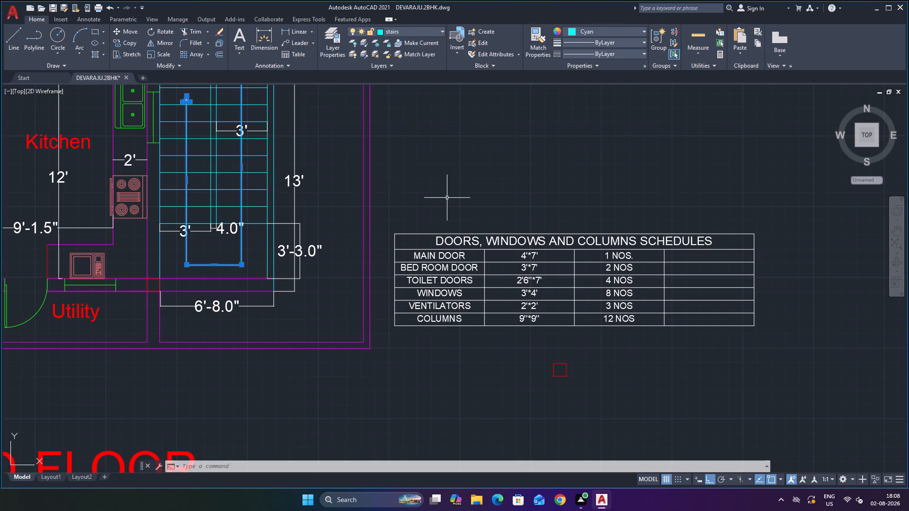
# Save the drawing.
pyautogui.hotkey('ctrl', 's')
pyautogui.hotkey('ctrl', 's')
pyautogui.hotkey('ctrl', 's')
pyautogui.hotkey('ctrl', 's')
pyautogui.hotkey('ctrl', 's')
pyautogui.hotkey('ctrl', 's')
pyautogui.hotkey('ctrl', 's')
pyautogui.hotkey('ctrl', 's')
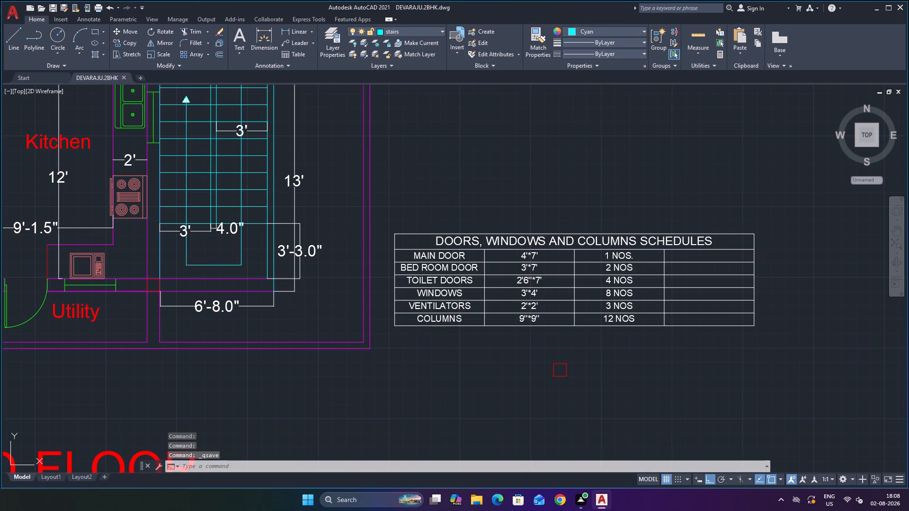
pyautogui.hotkey('ctrl', 's')
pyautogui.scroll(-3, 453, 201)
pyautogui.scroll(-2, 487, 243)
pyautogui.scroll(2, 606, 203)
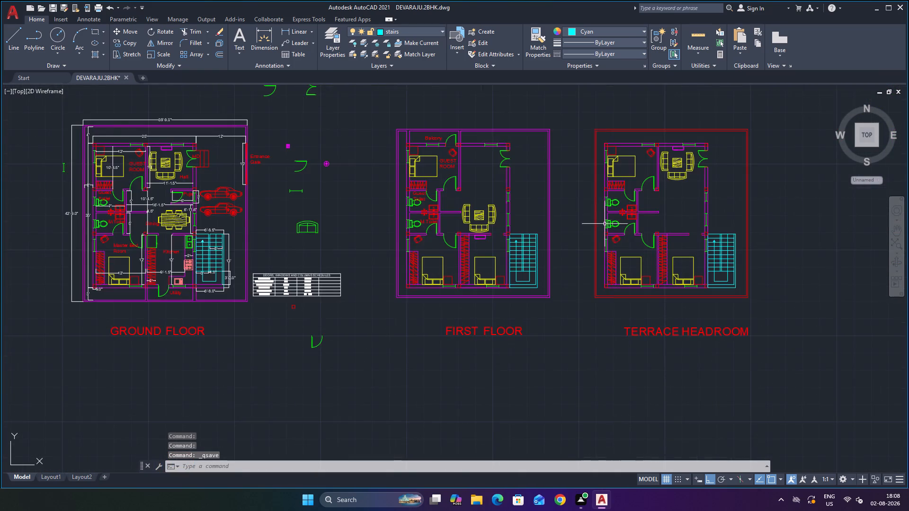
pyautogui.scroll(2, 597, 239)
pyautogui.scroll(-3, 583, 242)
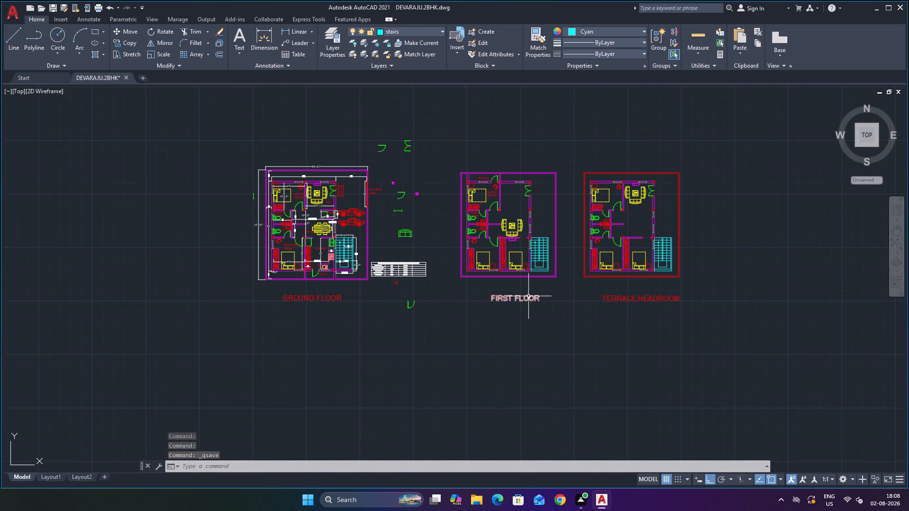
# Set the FIRST FLOOR and TERRACE HEADROOM titles' colour to Green and apply green as the doors layer's colour.
pyautogui.click(528, 296)
pyautogui.click(600, 31)
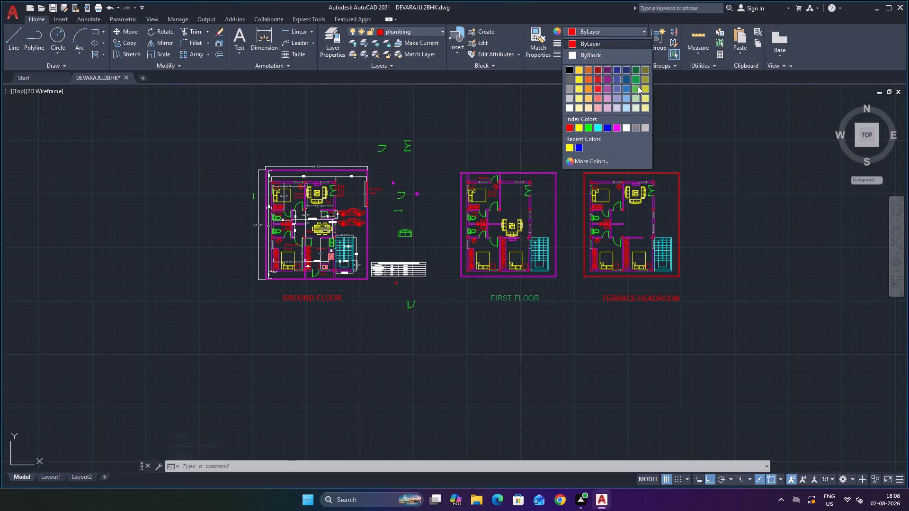
pyautogui.click(587, 126)
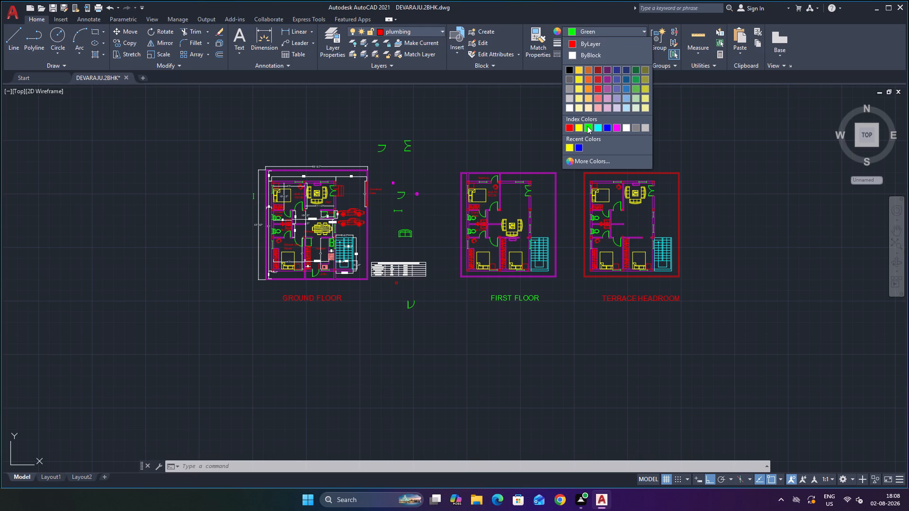
pyautogui.click(628, 300)
pyautogui.click(599, 29)
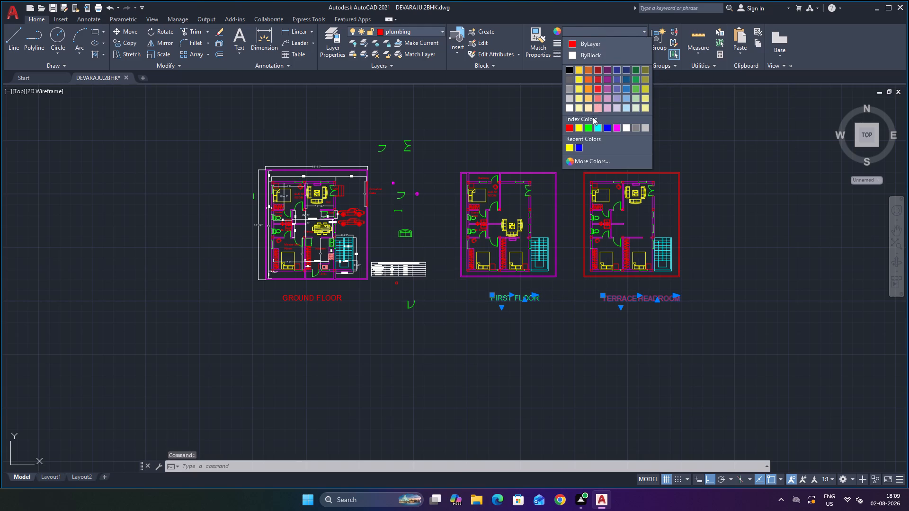
pyautogui.click(589, 125)
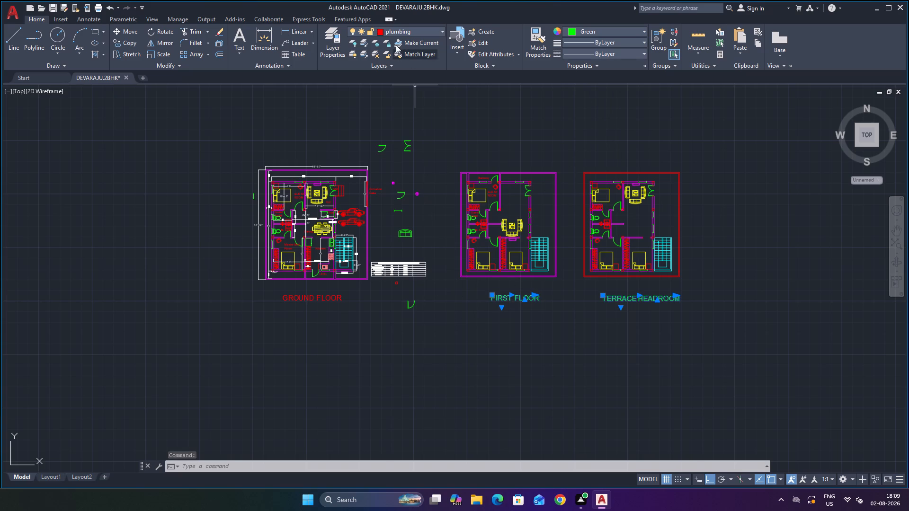
pyautogui.click(387, 31)
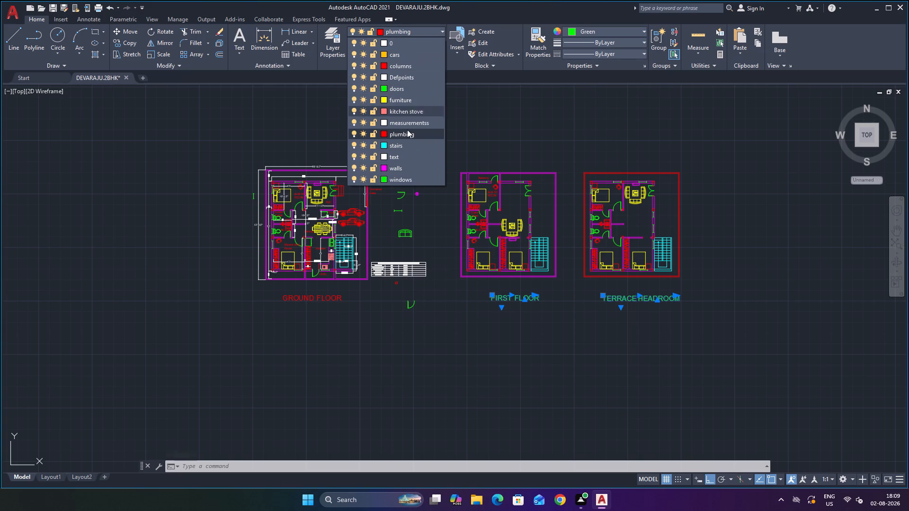
pyautogui.click(384, 87)
pyautogui.click(439, 321)
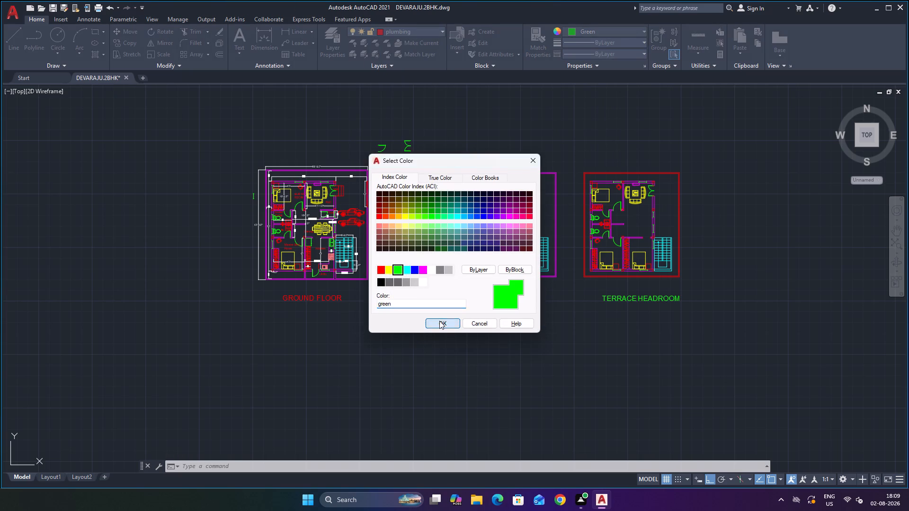
# Add the GROUND FLOOR title to the selection, reapply green to the doors layer, and set the titles' colour to Green.
pyautogui.click(325, 301)
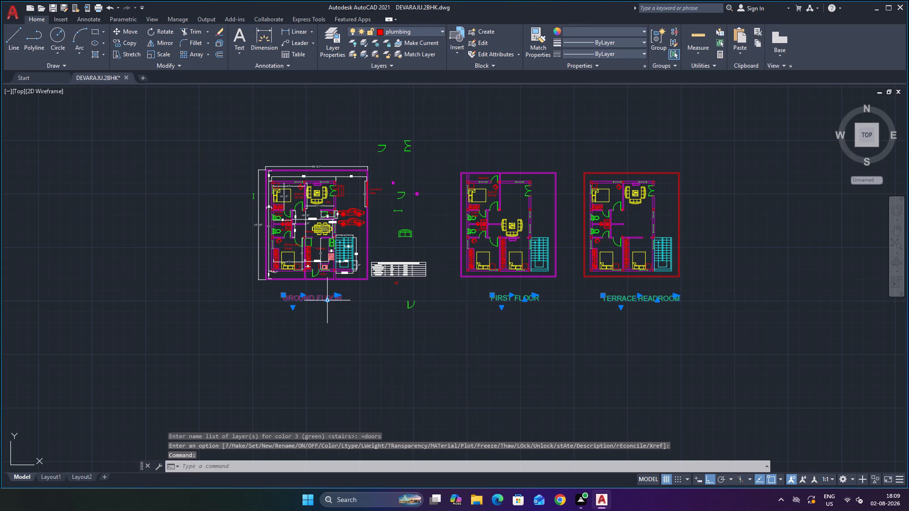
pyautogui.click(415, 29)
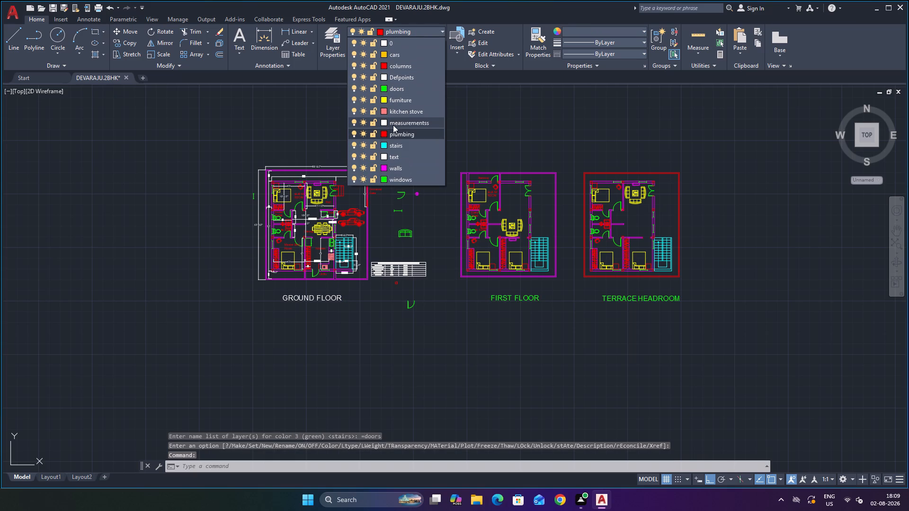
pyautogui.click(386, 87)
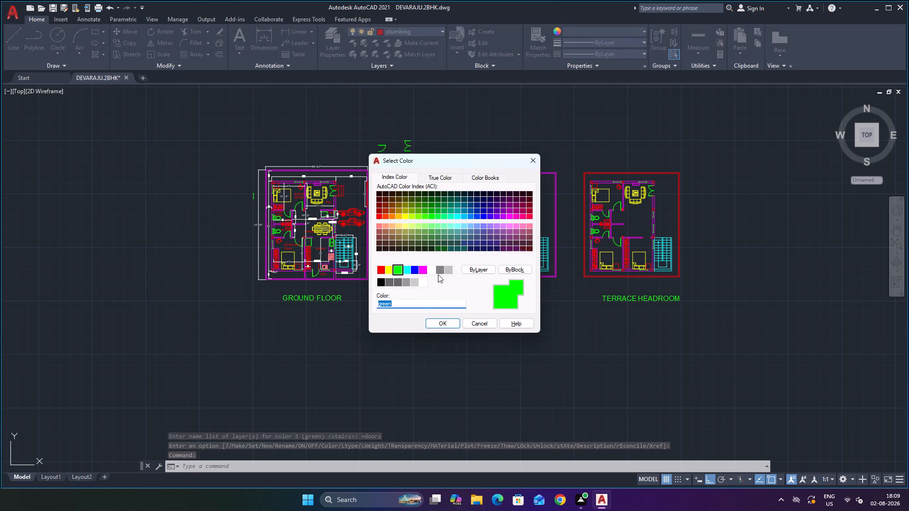
pyautogui.click(438, 321)
pyautogui.click(589, 31)
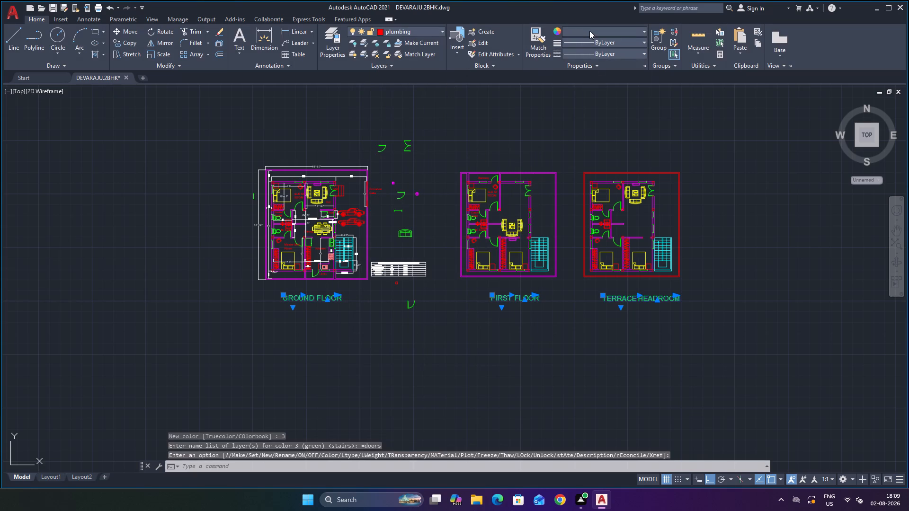
pyautogui.click(588, 127)
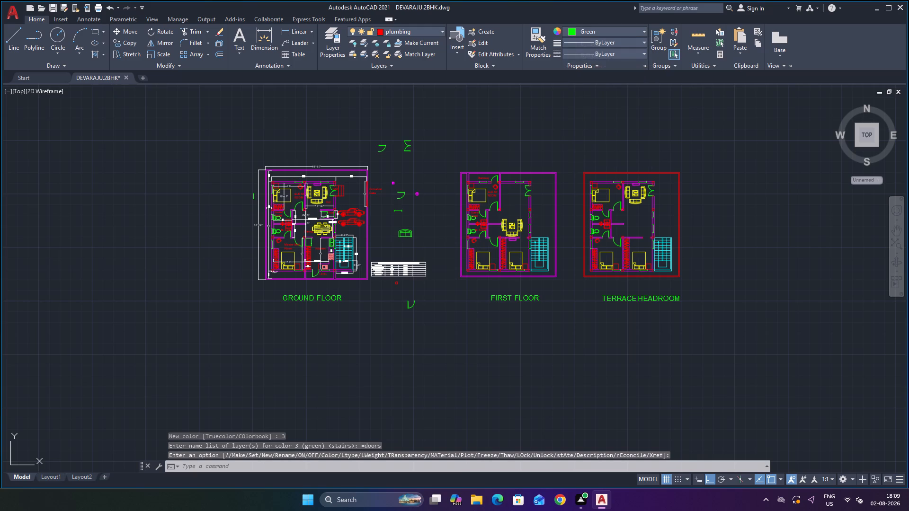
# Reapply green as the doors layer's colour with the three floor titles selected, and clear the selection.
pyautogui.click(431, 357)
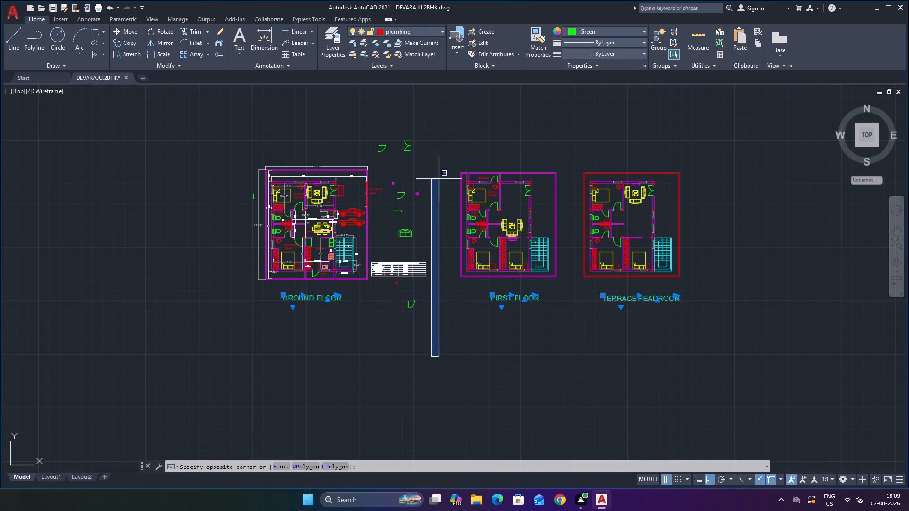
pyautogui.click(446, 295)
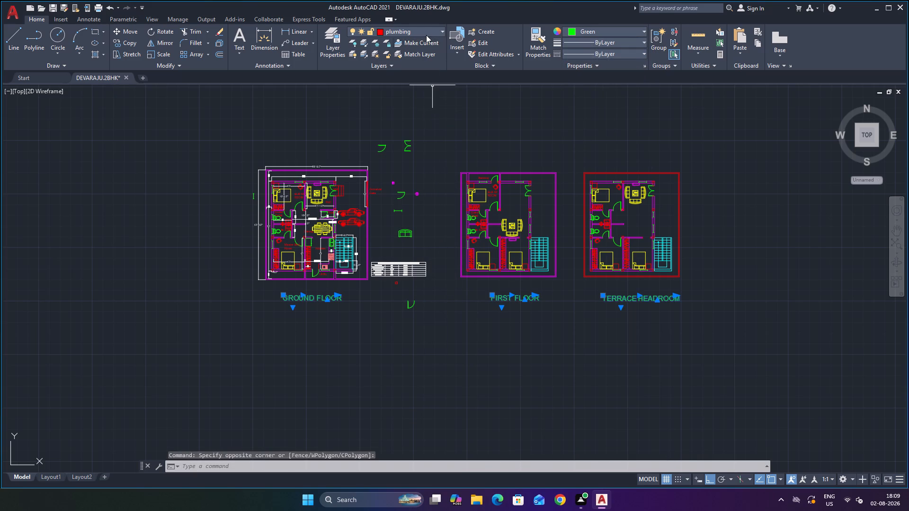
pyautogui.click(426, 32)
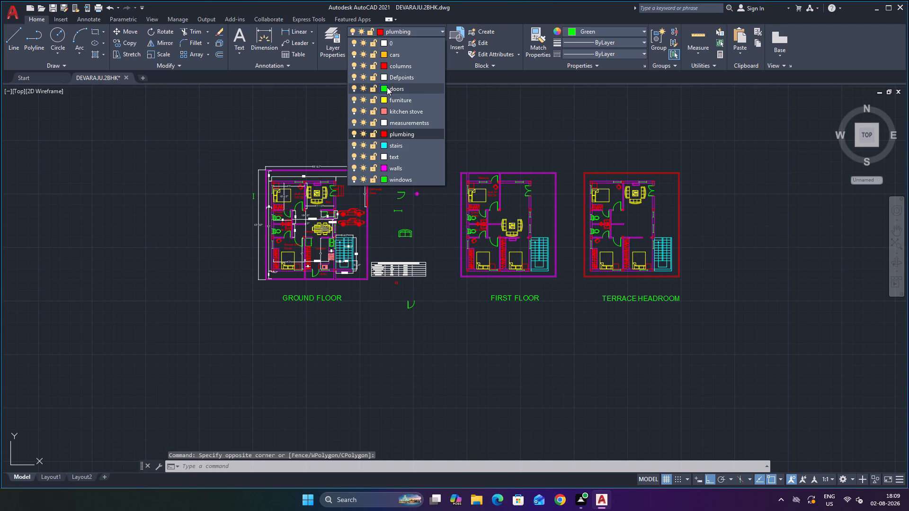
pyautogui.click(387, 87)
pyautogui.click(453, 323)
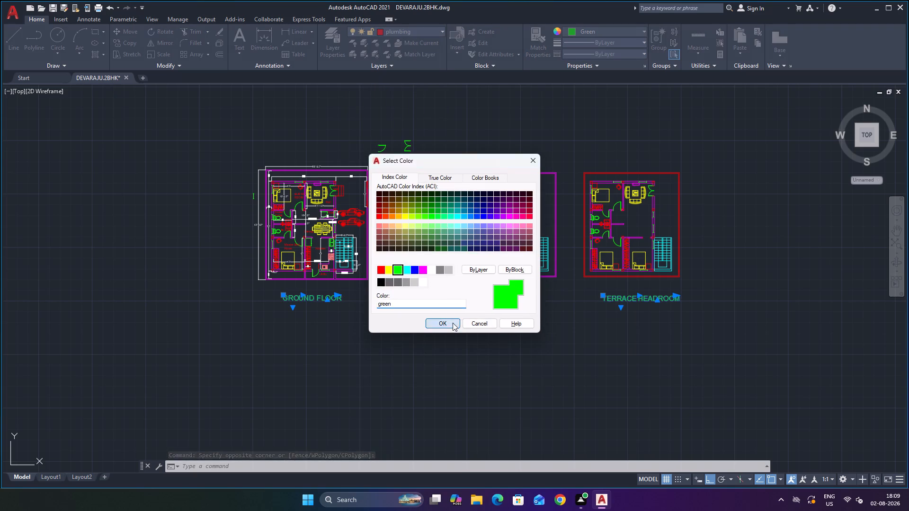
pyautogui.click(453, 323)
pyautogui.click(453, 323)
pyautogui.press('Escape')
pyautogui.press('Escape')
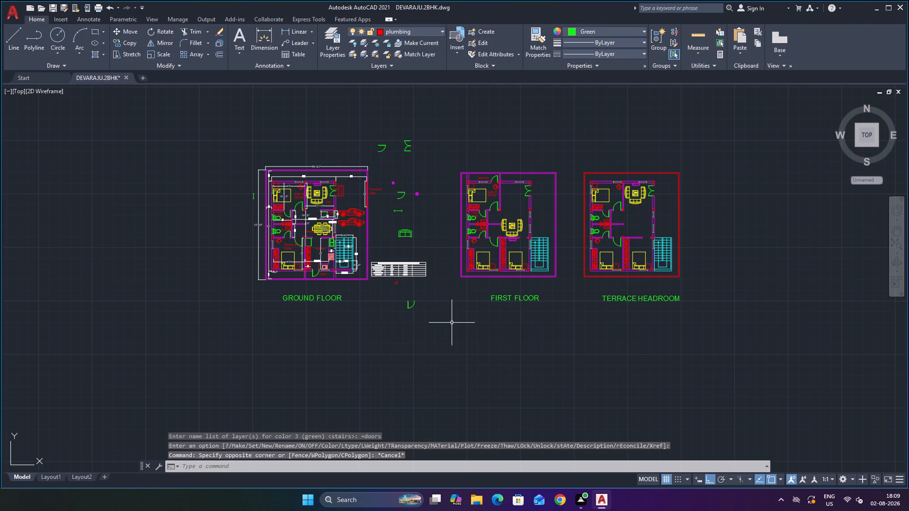
# Reselect the three floor titles, apply green as the doors layer's colour, and set the titles' colour to Green.
pyautogui.click(609, 301)
pyautogui.click(523, 296)
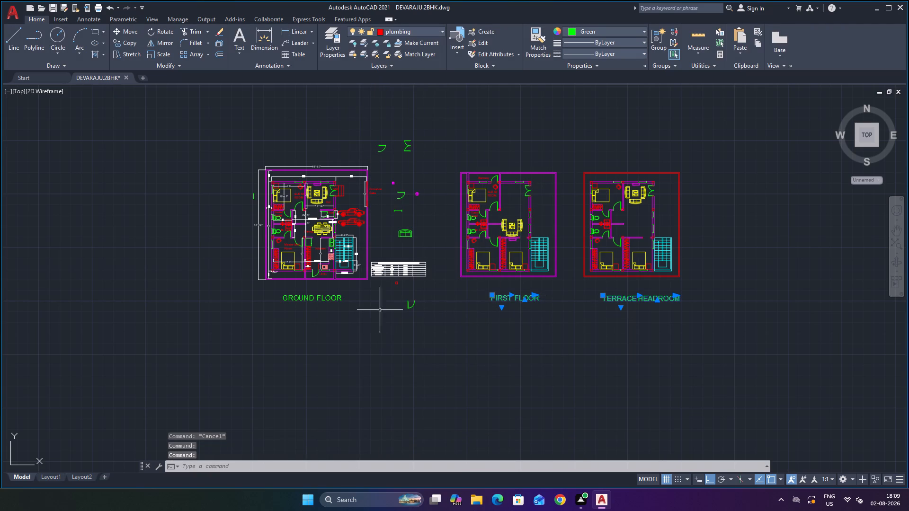
pyautogui.click(325, 300)
pyautogui.click(419, 33)
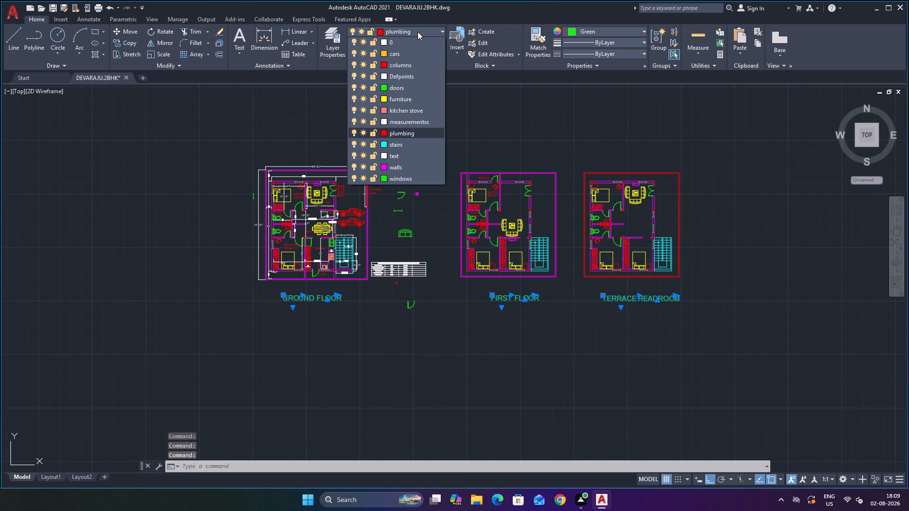
pyautogui.click(384, 90)
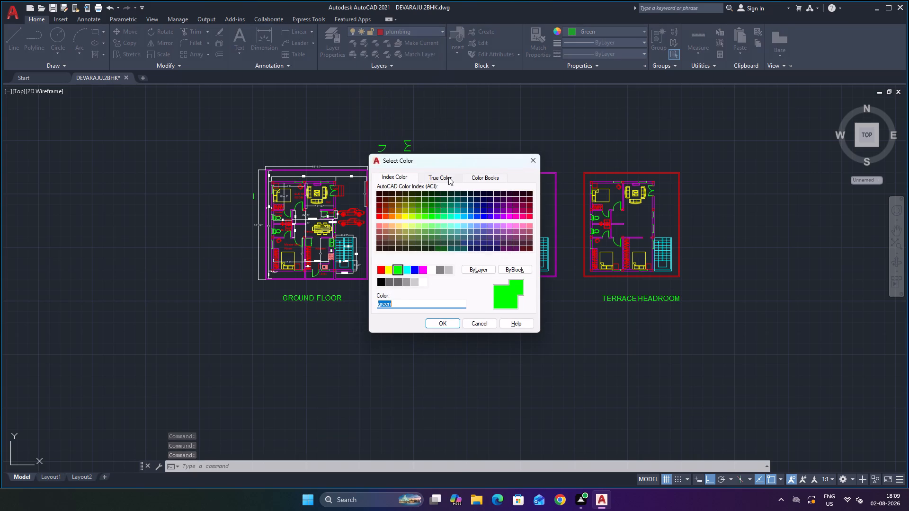
pyautogui.click(447, 323)
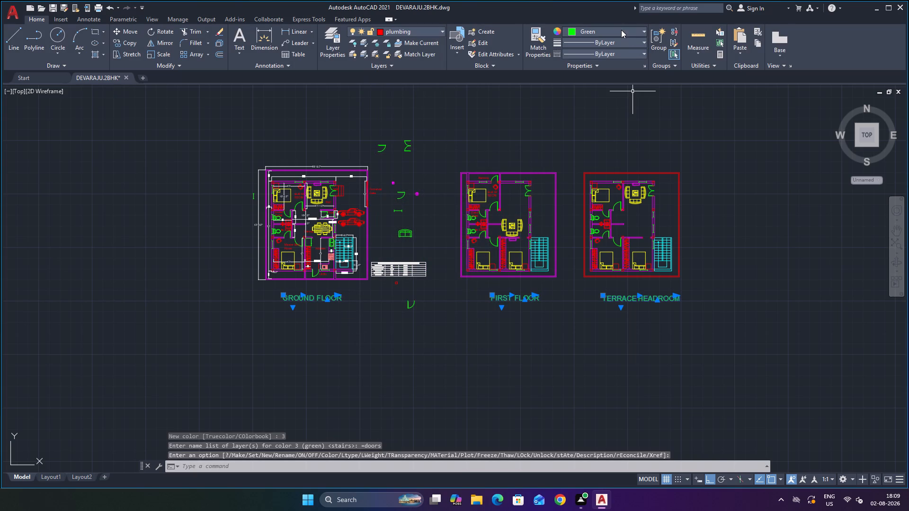
pyautogui.click(621, 30)
pyautogui.click(588, 126)
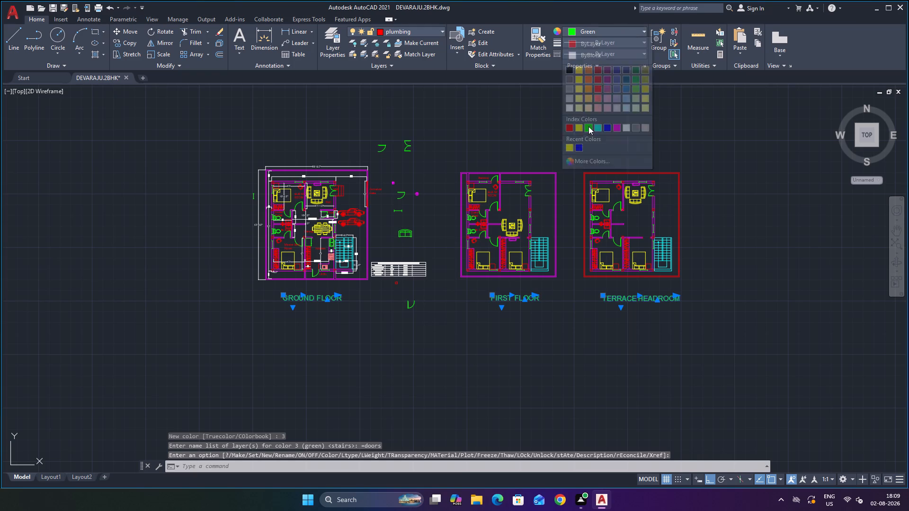
pyautogui.press('Escape')
pyautogui.press('Escape')
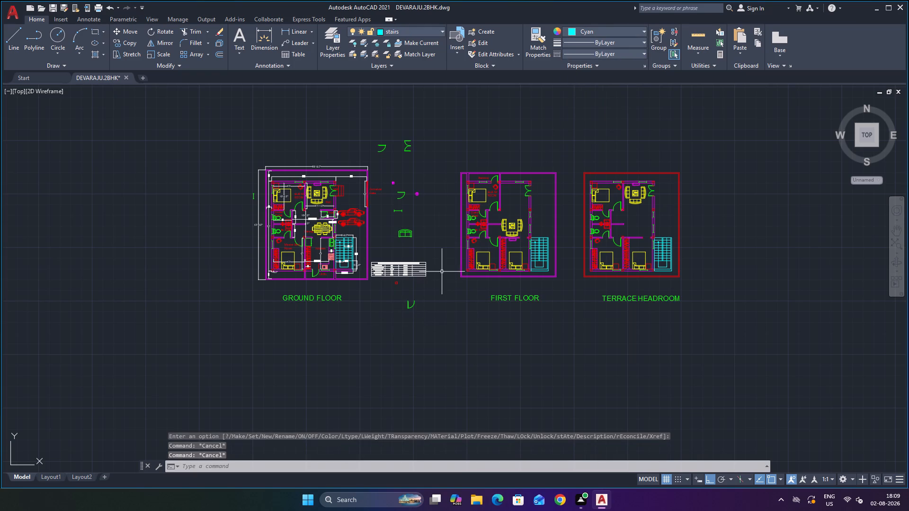
# Erase the loose square, door, window and circle symbols lying between the ground floor and first floor plans.
pyautogui.scroll(1, 382, 352)
pyautogui.scroll(-1, 392, 345)
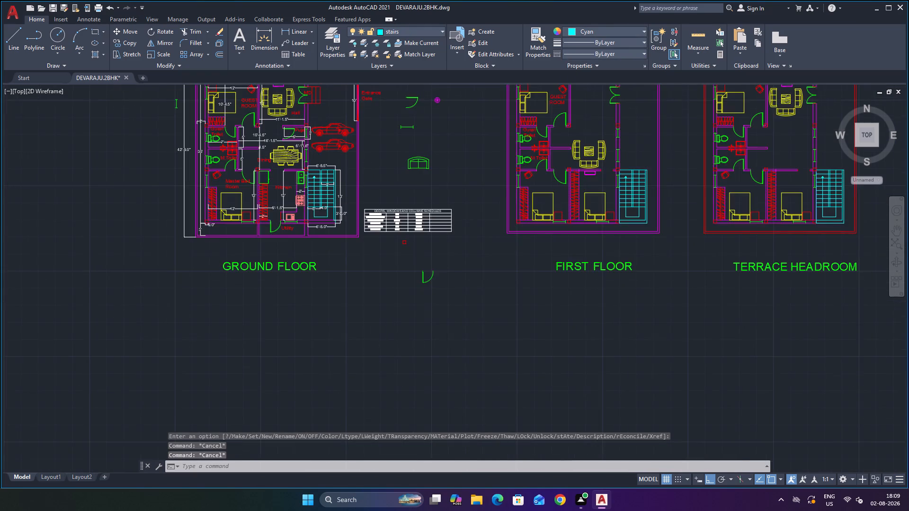
pyautogui.scroll(-1, 392, 345)
pyautogui.scroll(2, 407, 252)
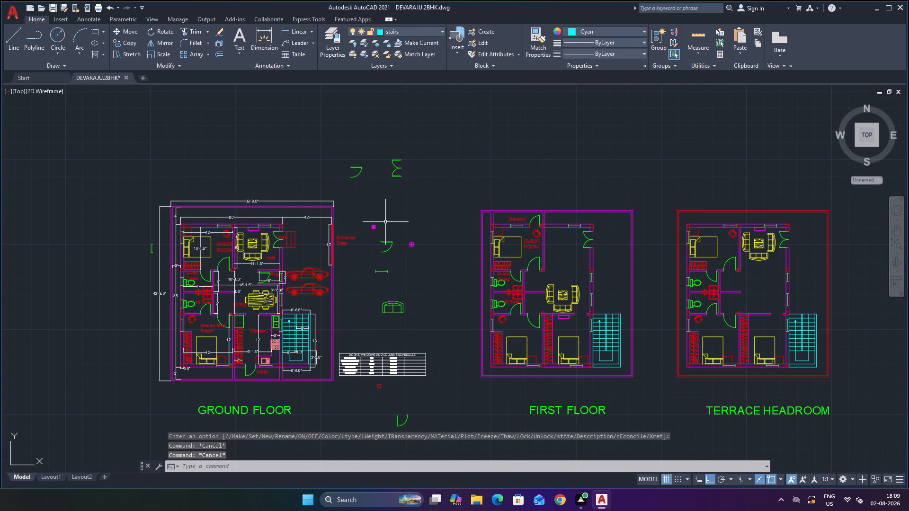
pyautogui.scroll(1, 390, 258)
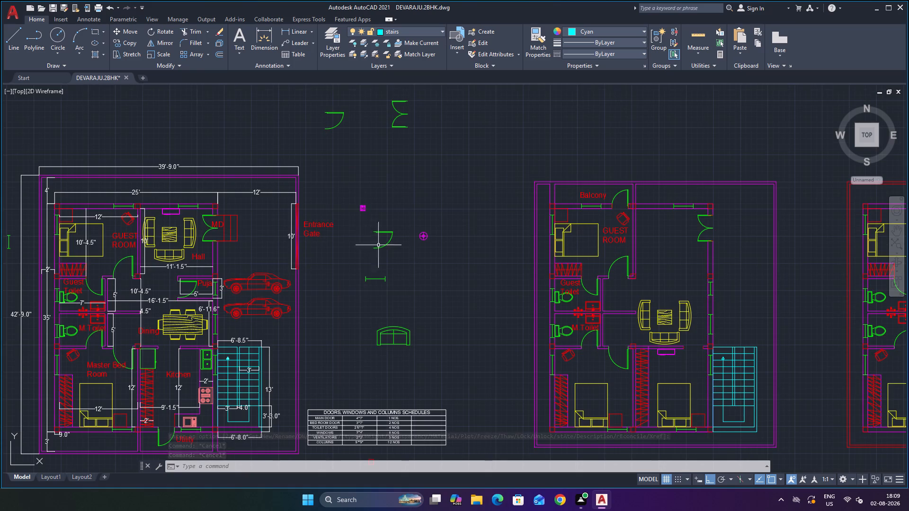
pyautogui.click(354, 193)
pyautogui.click(449, 344)
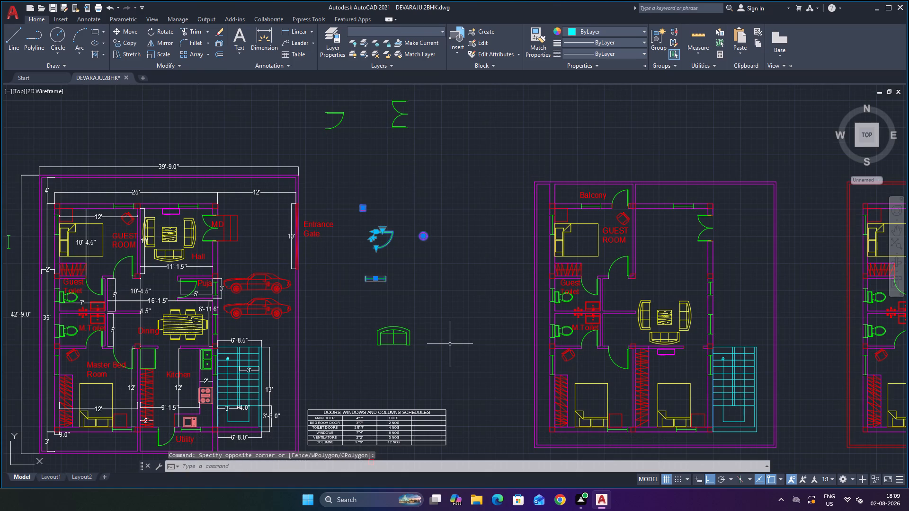
pyautogui.press('Delete')
# Erase the spare single and double door symbols above the gap between the ground and first floor plans.
pyautogui.click(316, 99)
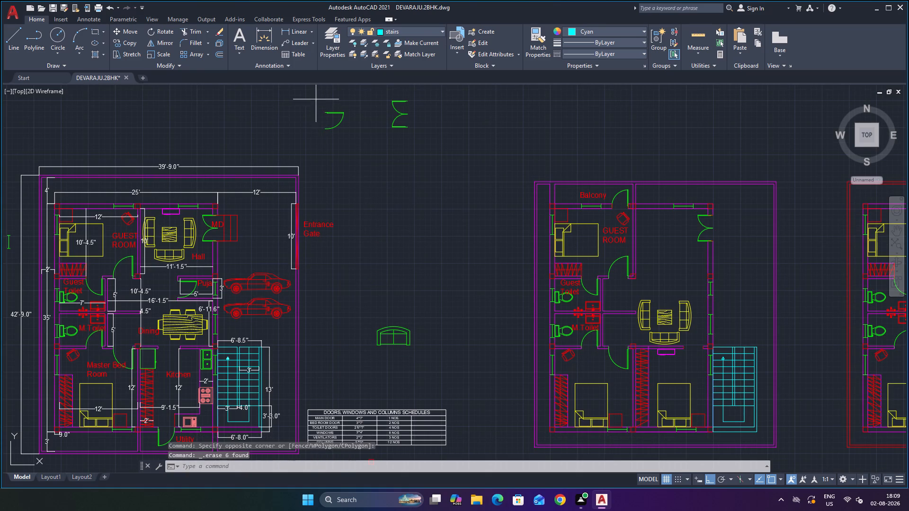
pyautogui.click(438, 153)
pyautogui.press('Delete')
# Erase the loose green sofa above the doors, windows and columns schedule.
pyautogui.scroll(-1, 445, 156)
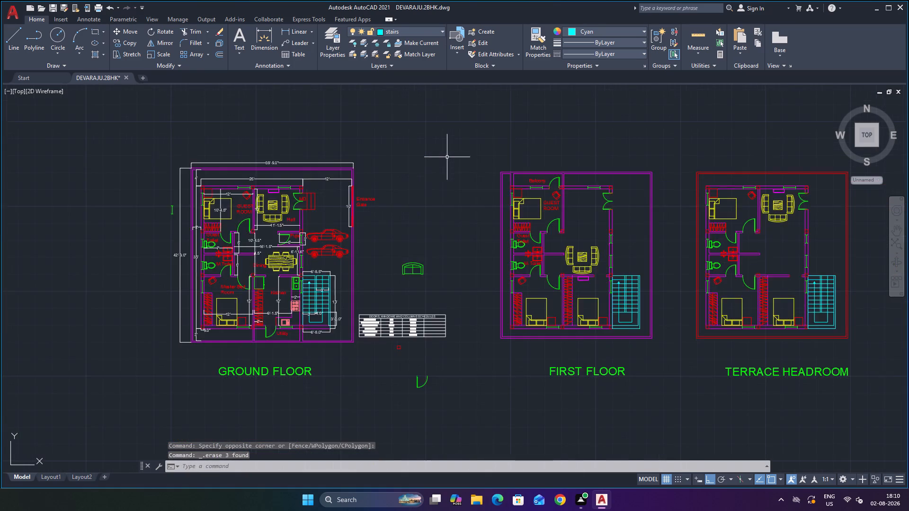
pyautogui.scroll(-1, 447, 157)
pyautogui.click(425, 245)
pyautogui.scroll(2, 426, 246)
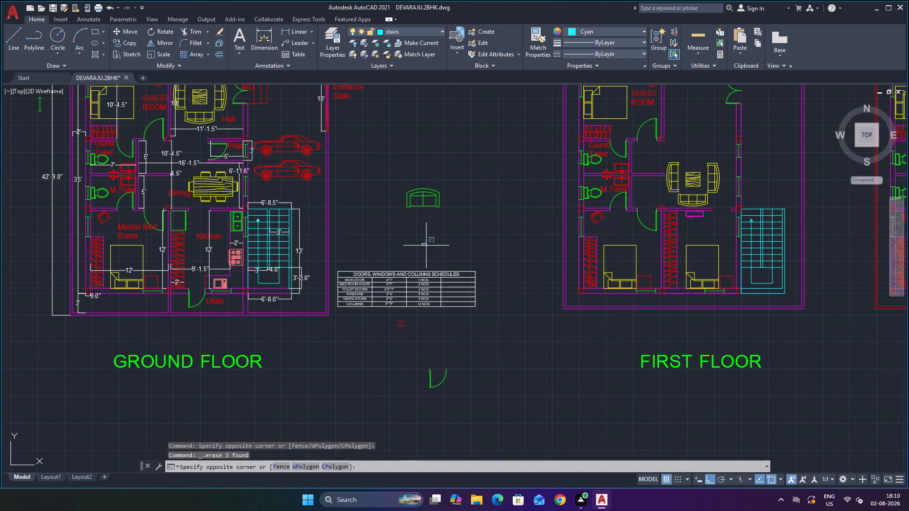
pyautogui.click(418, 164)
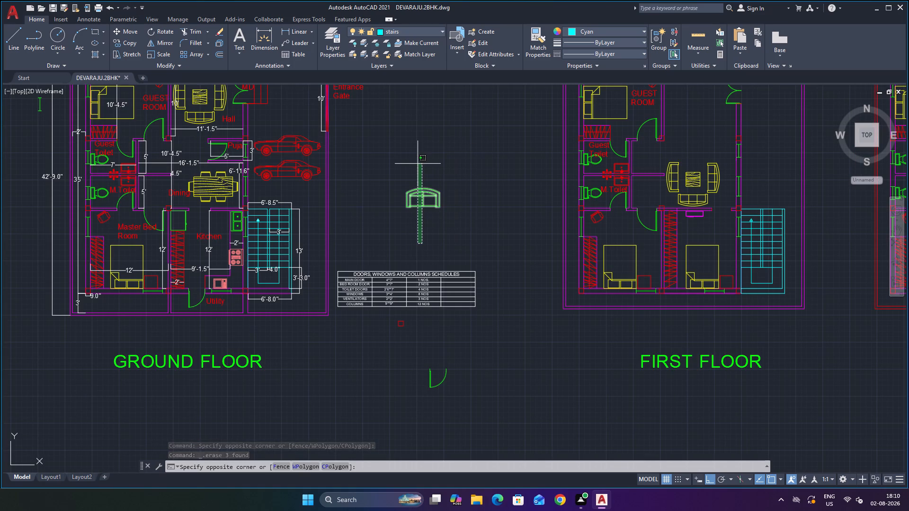
pyautogui.press('Delete')
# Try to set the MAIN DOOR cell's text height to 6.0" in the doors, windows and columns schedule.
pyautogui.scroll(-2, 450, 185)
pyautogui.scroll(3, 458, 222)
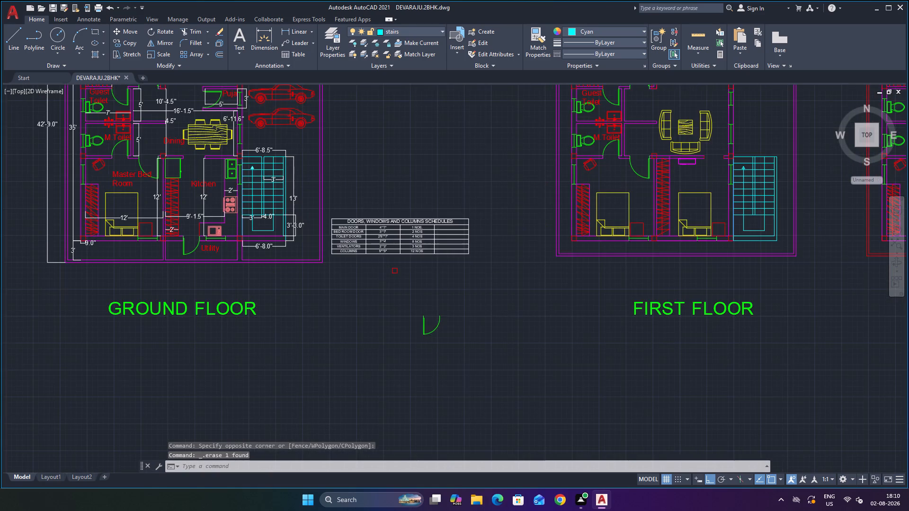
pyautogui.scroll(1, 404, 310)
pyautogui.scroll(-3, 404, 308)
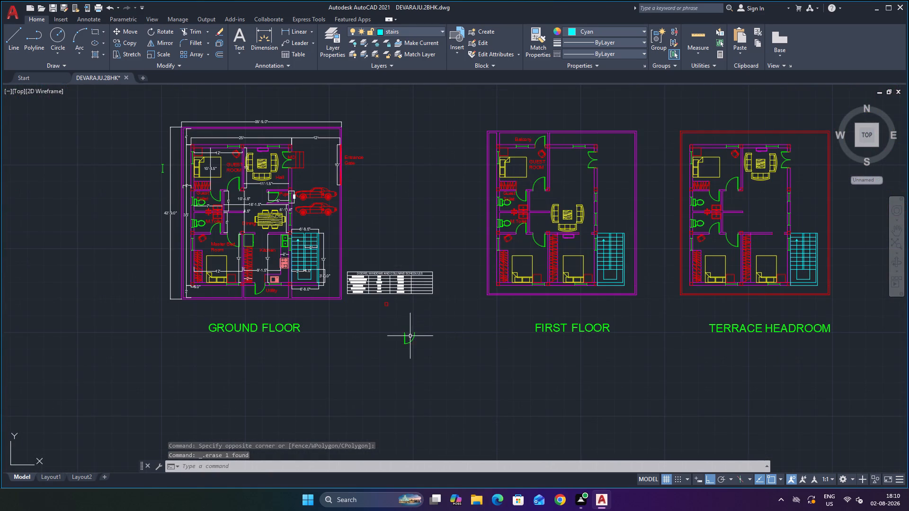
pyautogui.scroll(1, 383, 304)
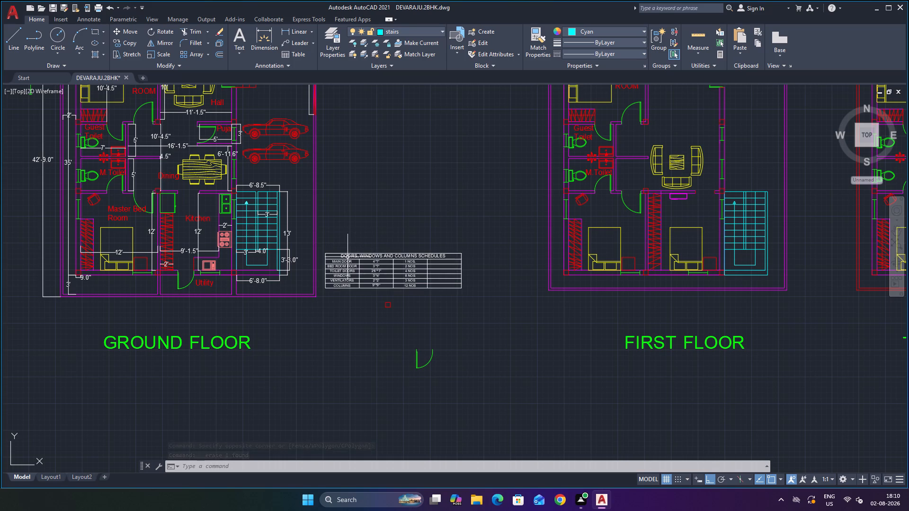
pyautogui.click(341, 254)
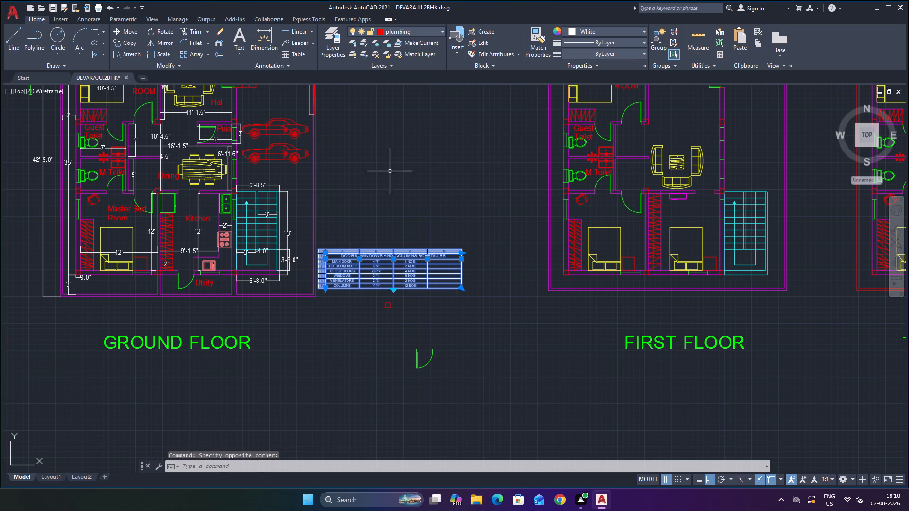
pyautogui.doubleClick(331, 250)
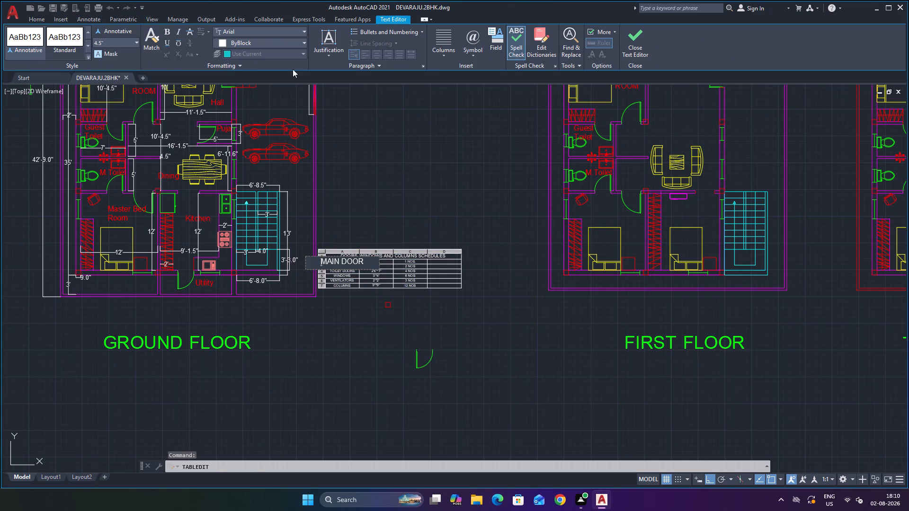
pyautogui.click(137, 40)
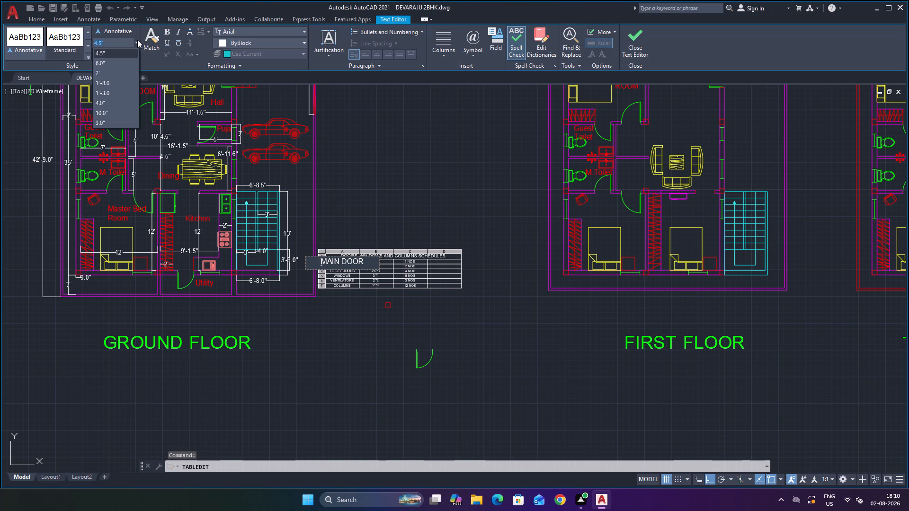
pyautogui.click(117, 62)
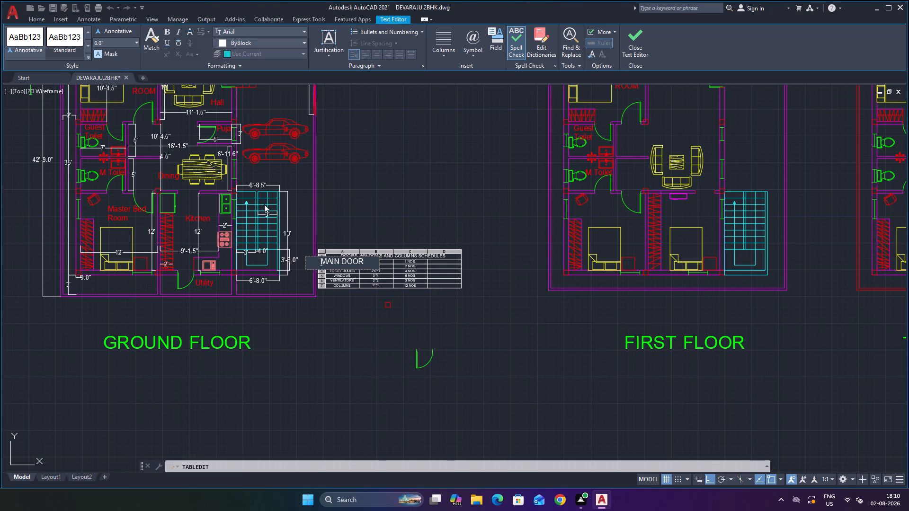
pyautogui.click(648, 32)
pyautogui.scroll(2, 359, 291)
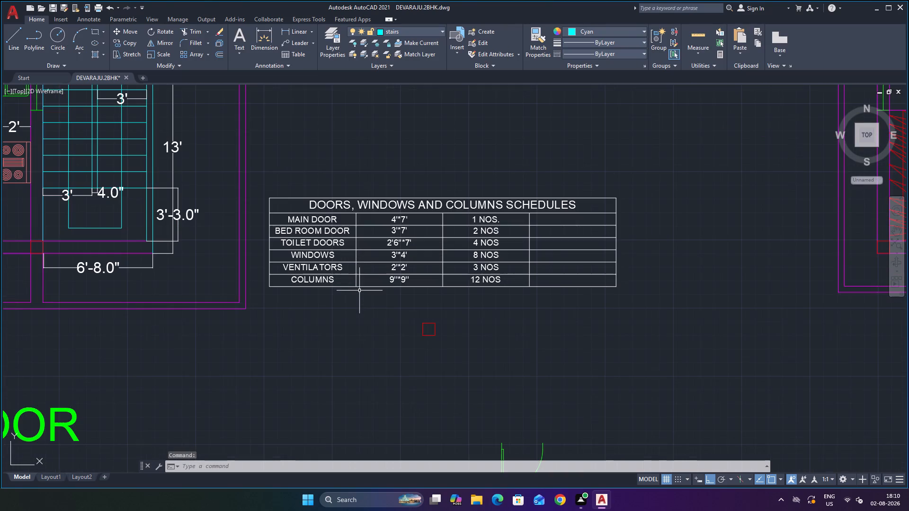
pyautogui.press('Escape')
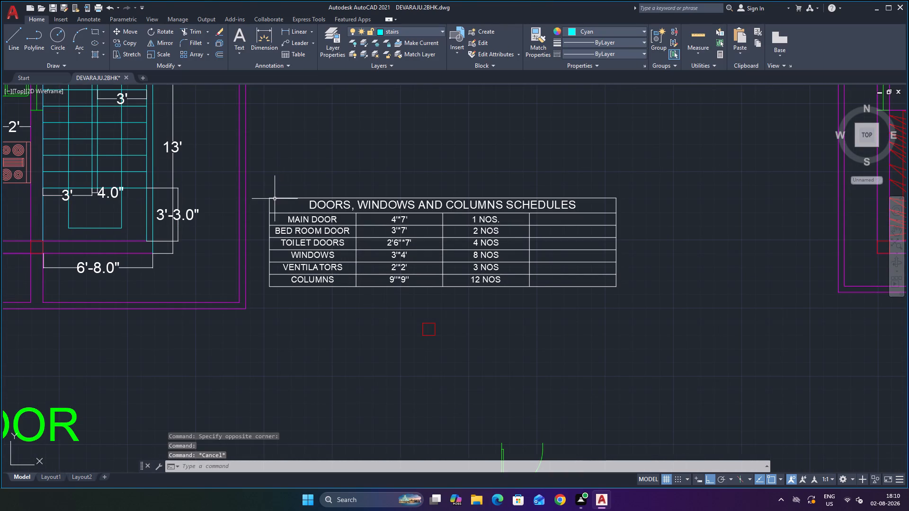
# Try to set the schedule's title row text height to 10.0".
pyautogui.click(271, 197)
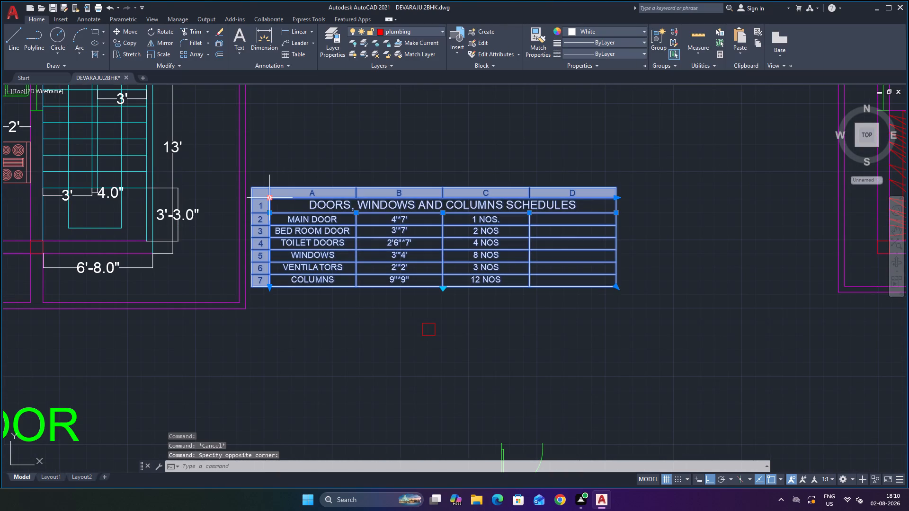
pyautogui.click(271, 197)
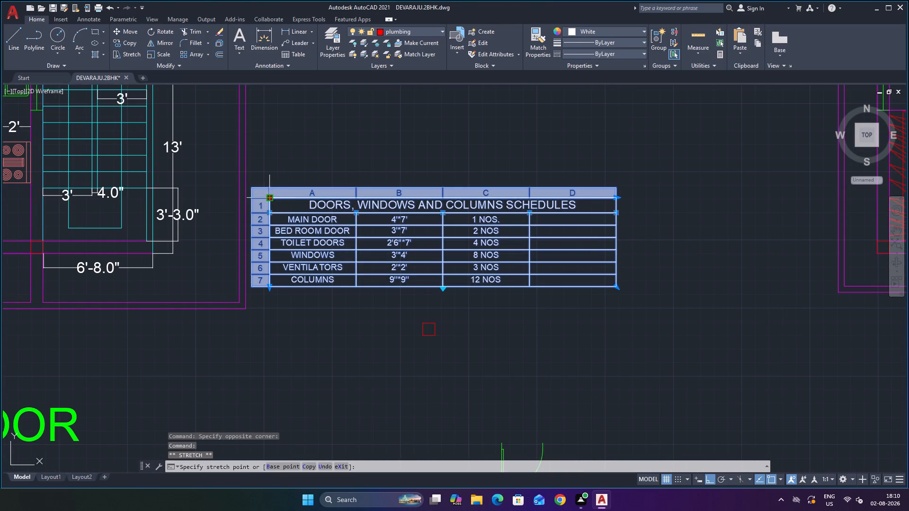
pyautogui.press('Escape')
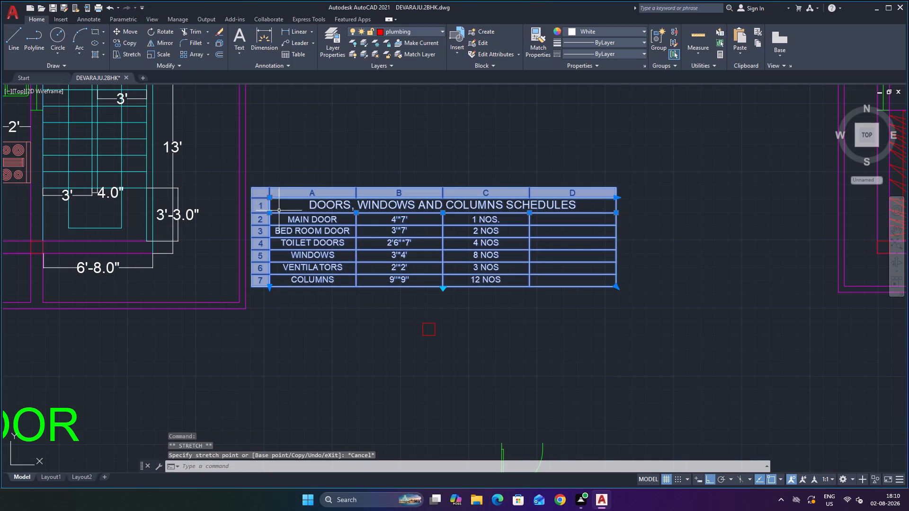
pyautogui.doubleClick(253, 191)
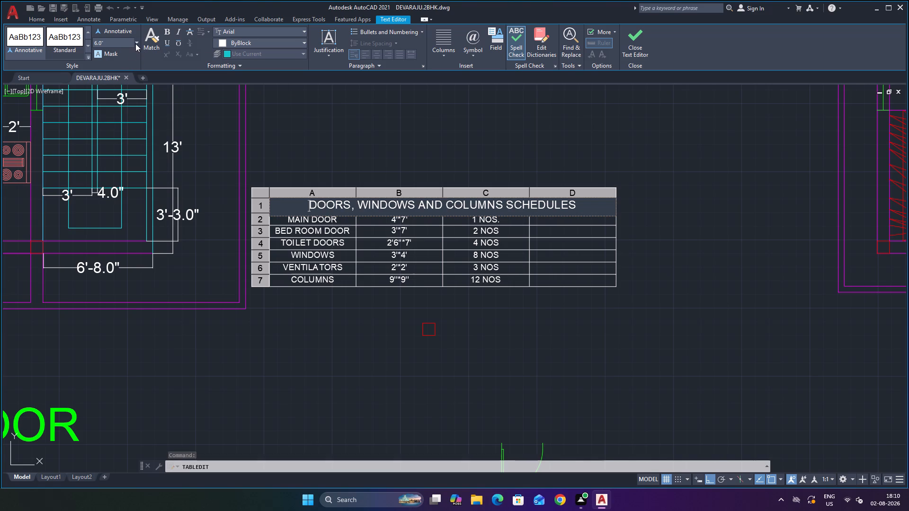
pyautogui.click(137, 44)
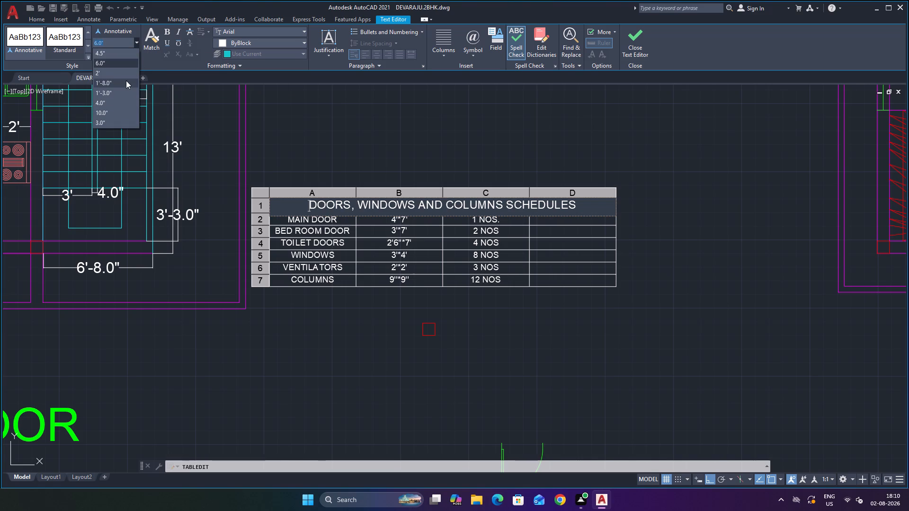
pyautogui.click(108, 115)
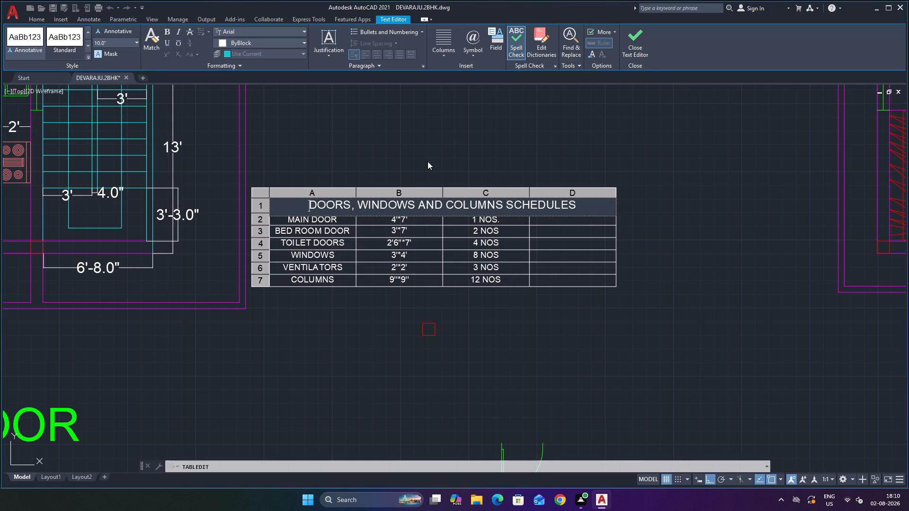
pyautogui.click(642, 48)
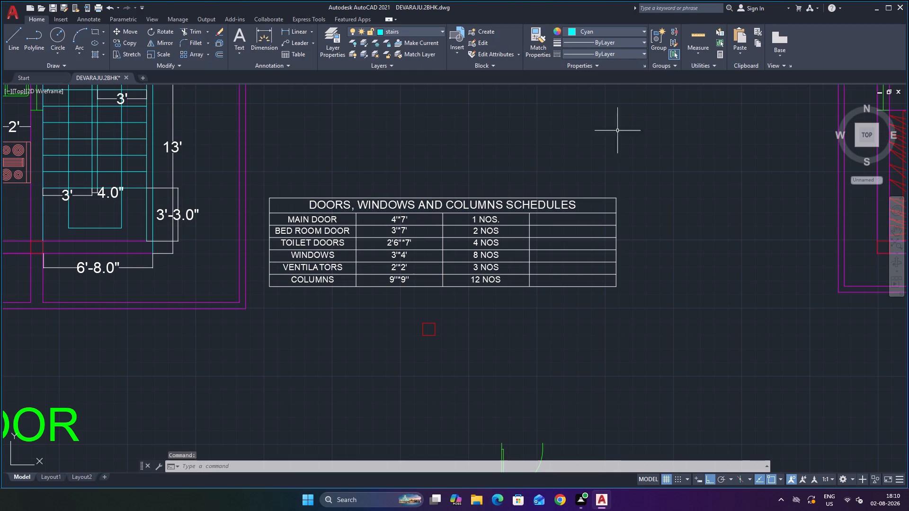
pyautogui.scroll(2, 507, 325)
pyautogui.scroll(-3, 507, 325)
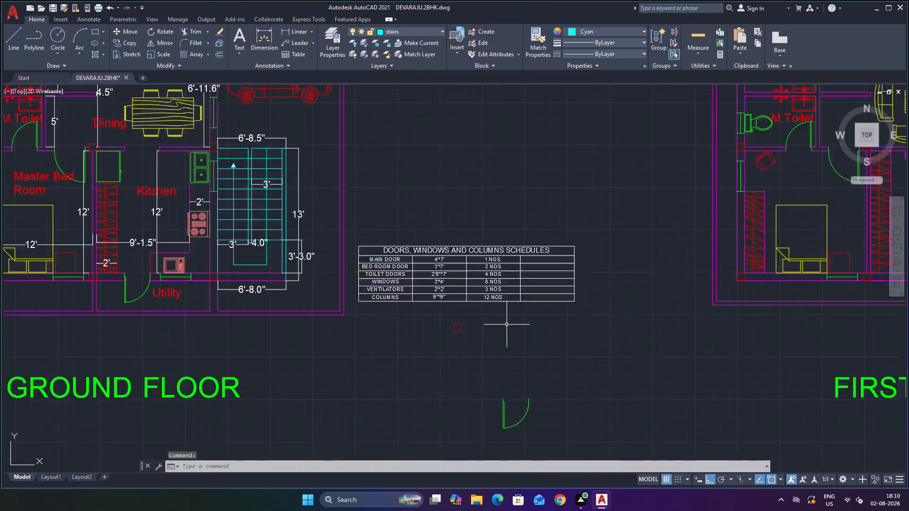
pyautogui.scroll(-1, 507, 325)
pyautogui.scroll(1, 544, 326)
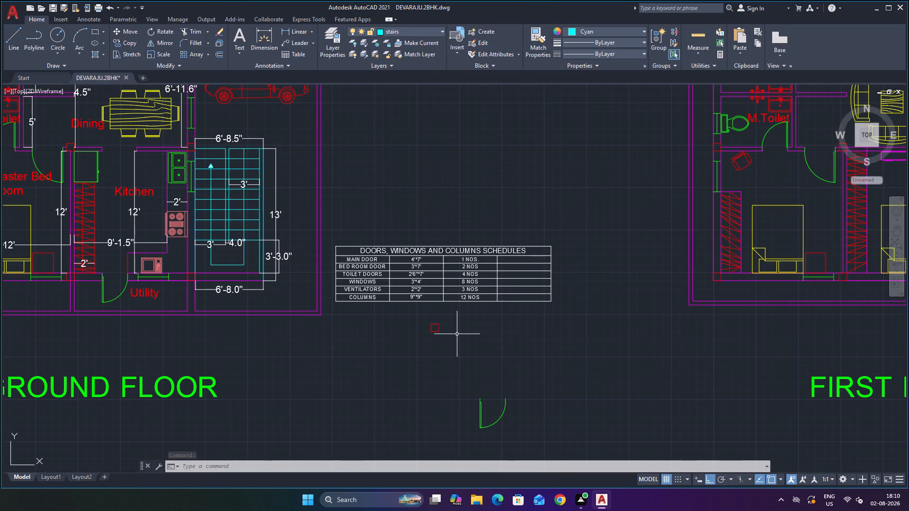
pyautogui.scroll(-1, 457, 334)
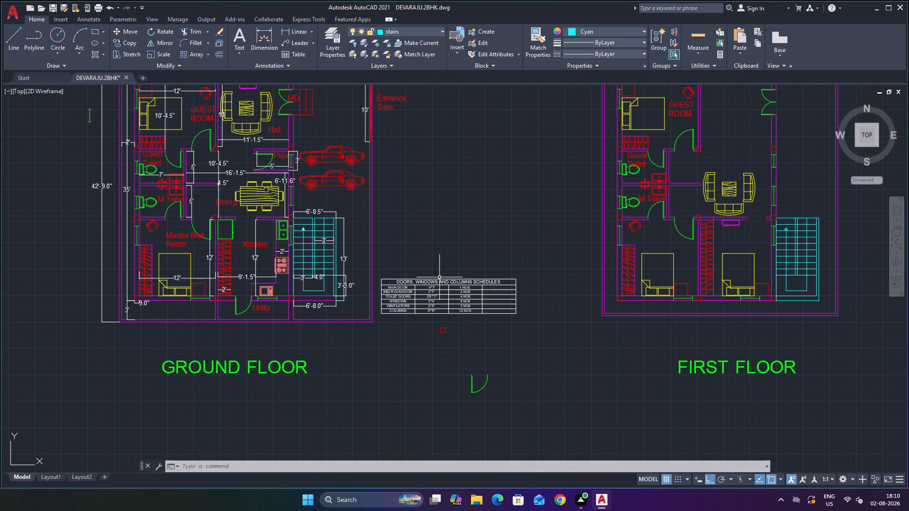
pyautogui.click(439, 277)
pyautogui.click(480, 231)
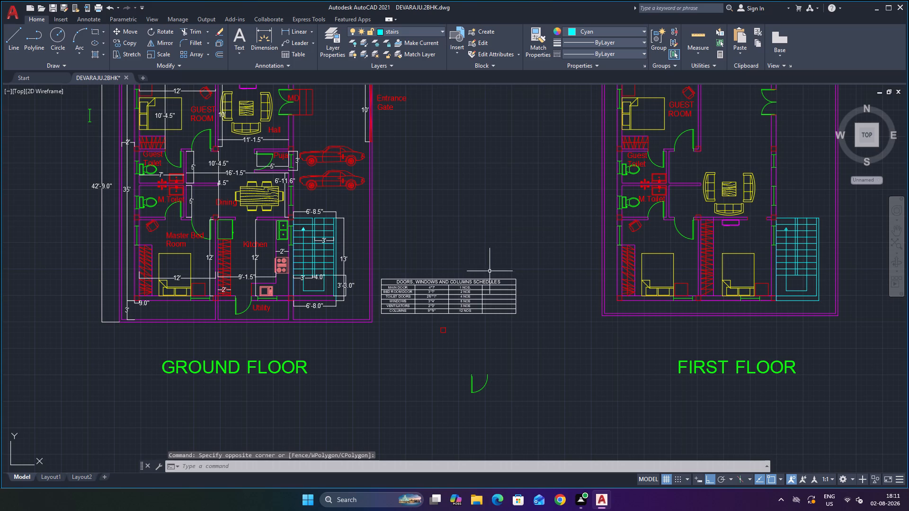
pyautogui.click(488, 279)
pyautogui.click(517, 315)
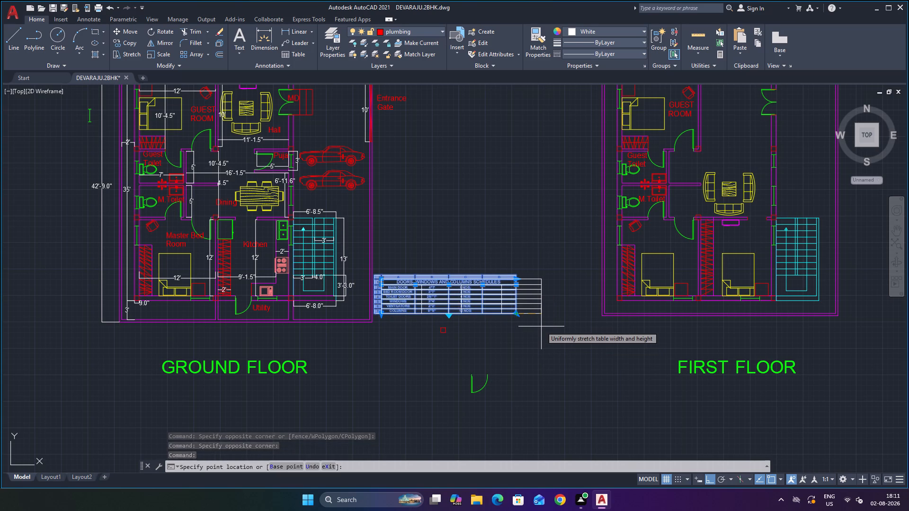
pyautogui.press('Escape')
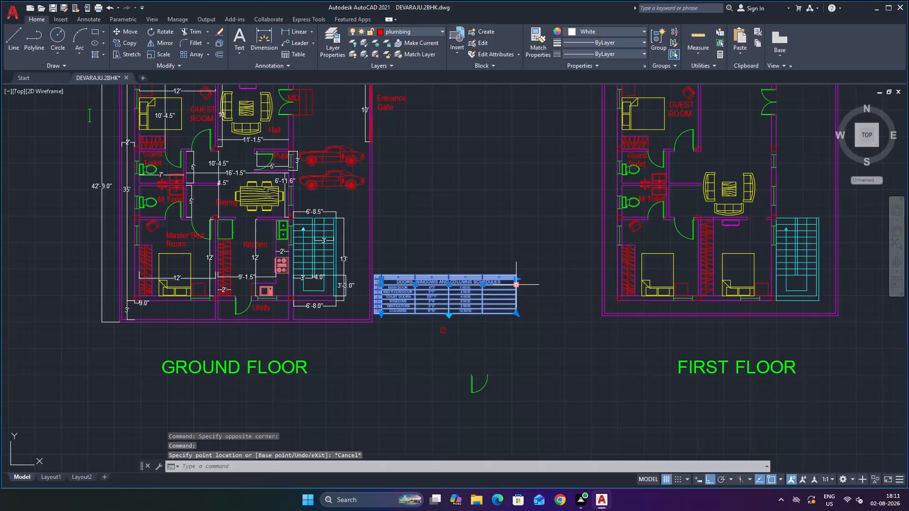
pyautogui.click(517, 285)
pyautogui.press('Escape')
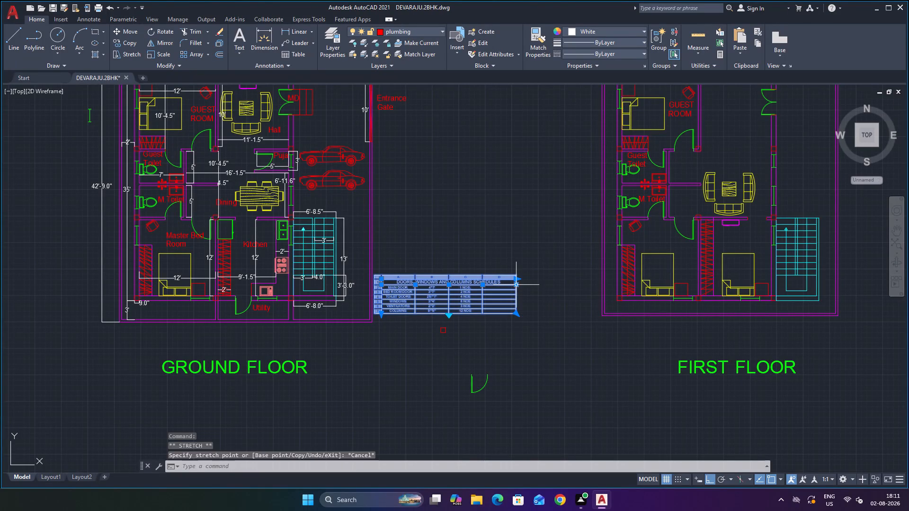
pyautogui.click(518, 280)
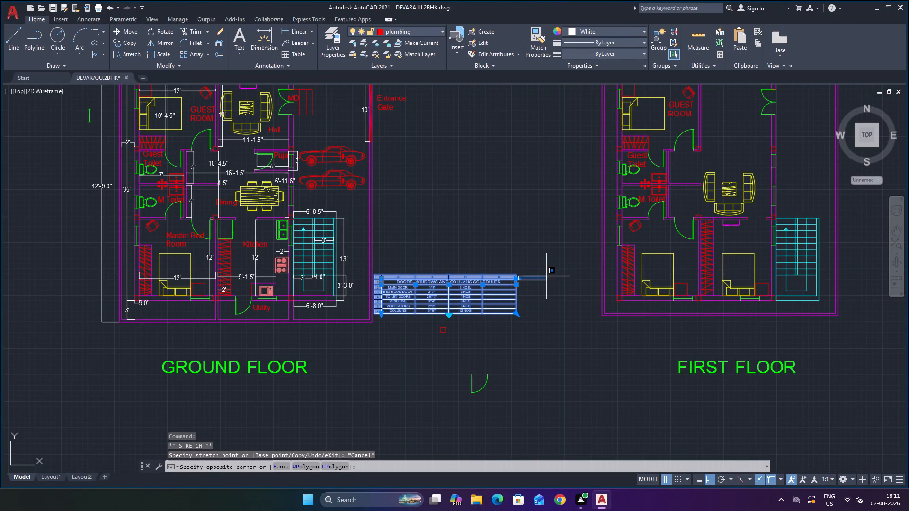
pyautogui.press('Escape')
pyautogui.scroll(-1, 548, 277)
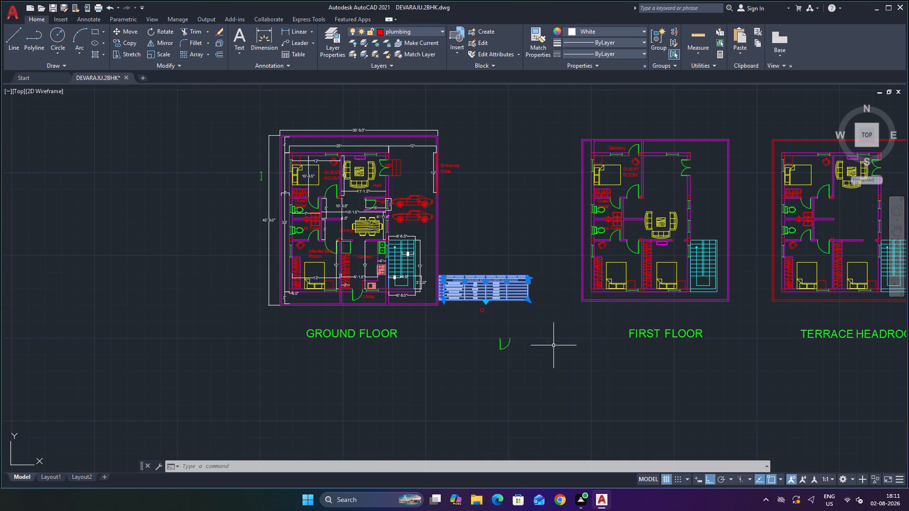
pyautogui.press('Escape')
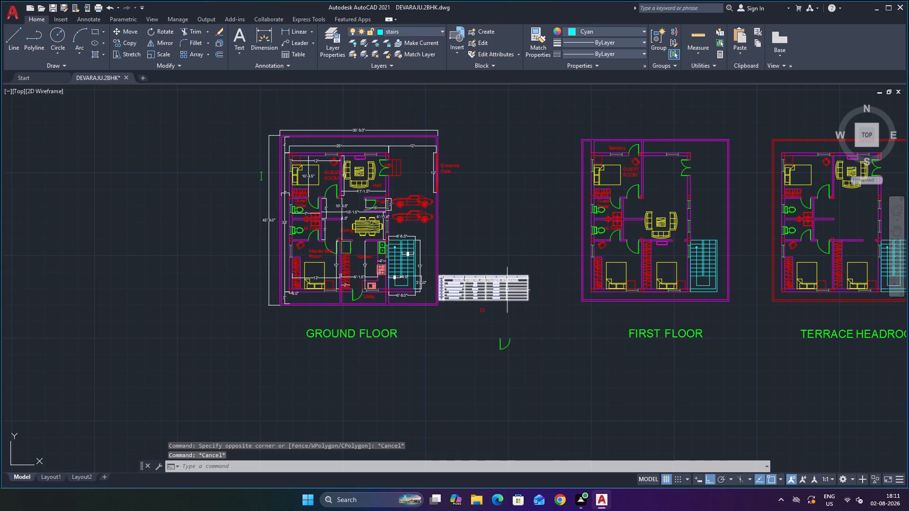
# Activate table breaking on the doors, windows and columns schedule, placing the break height at the table's bottom edge.
pyautogui.click(506, 281)
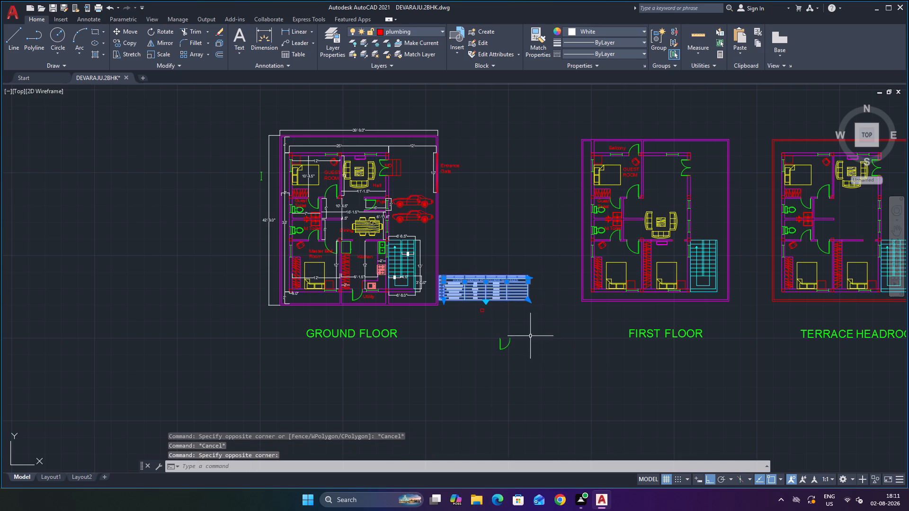
pyautogui.click(487, 300)
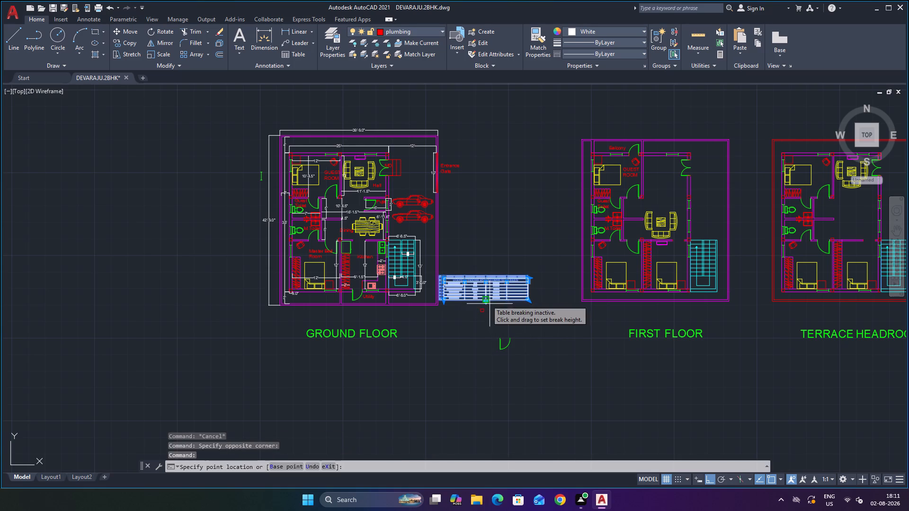
pyautogui.click(487, 304)
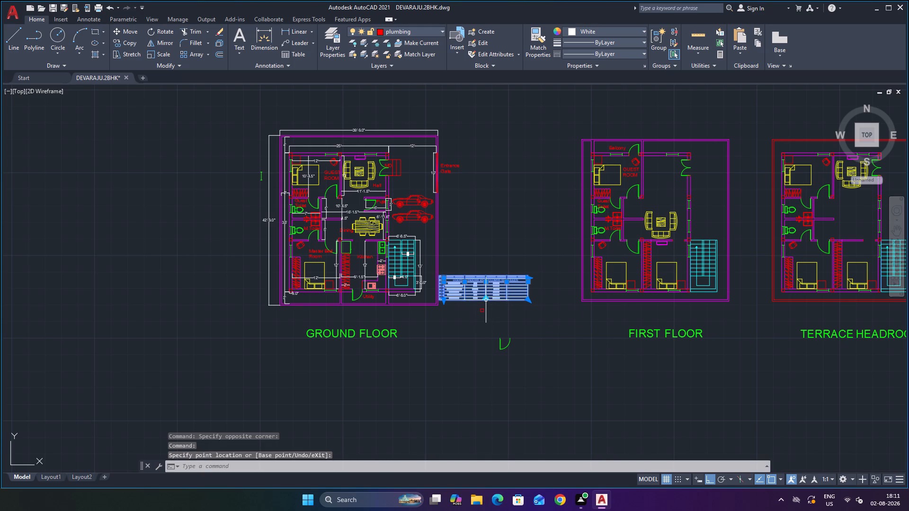
pyautogui.click(486, 299)
pyautogui.scroll(2, 501, 324)
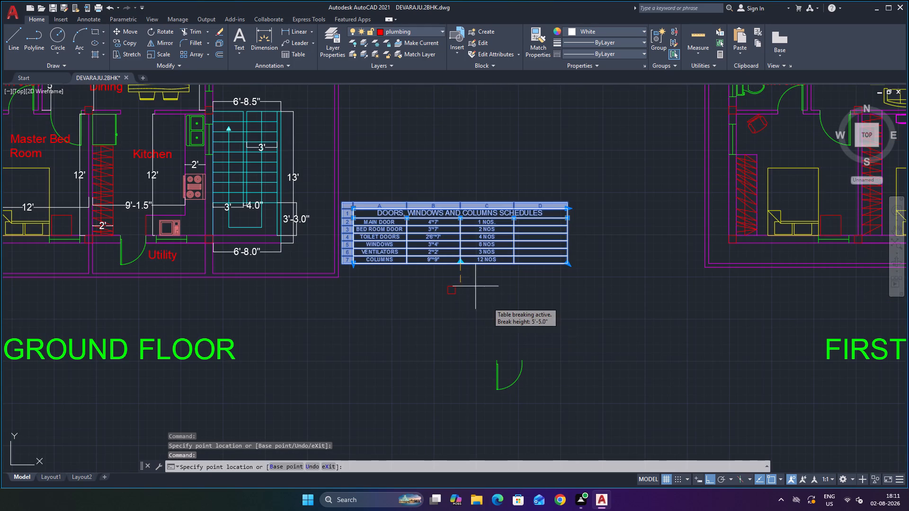
pyautogui.click(355, 266)
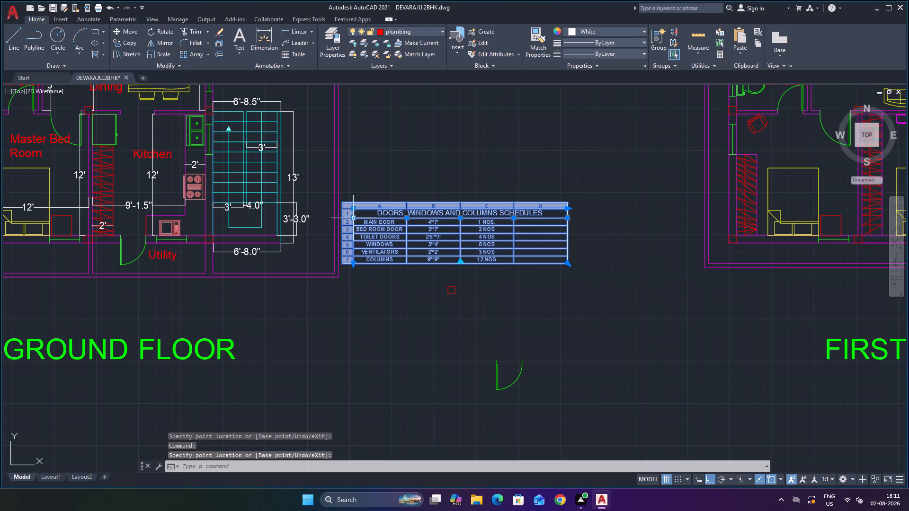
pyautogui.press('Escape')
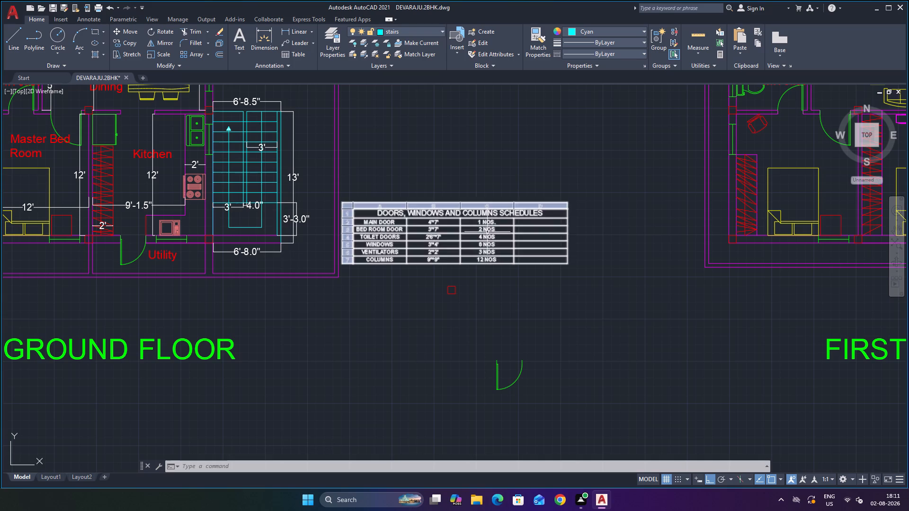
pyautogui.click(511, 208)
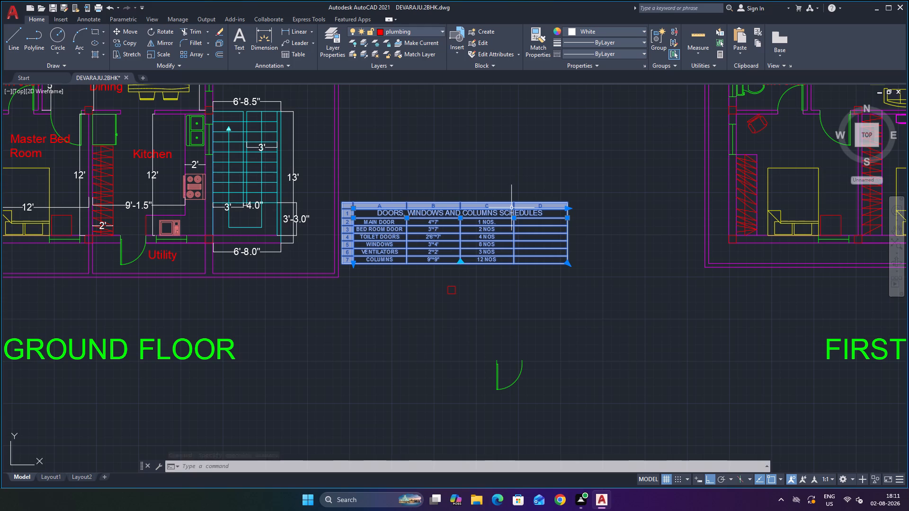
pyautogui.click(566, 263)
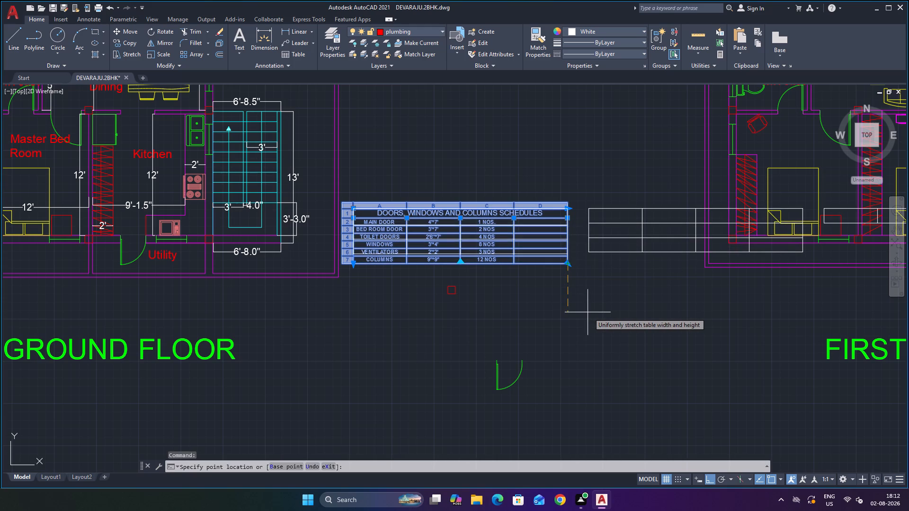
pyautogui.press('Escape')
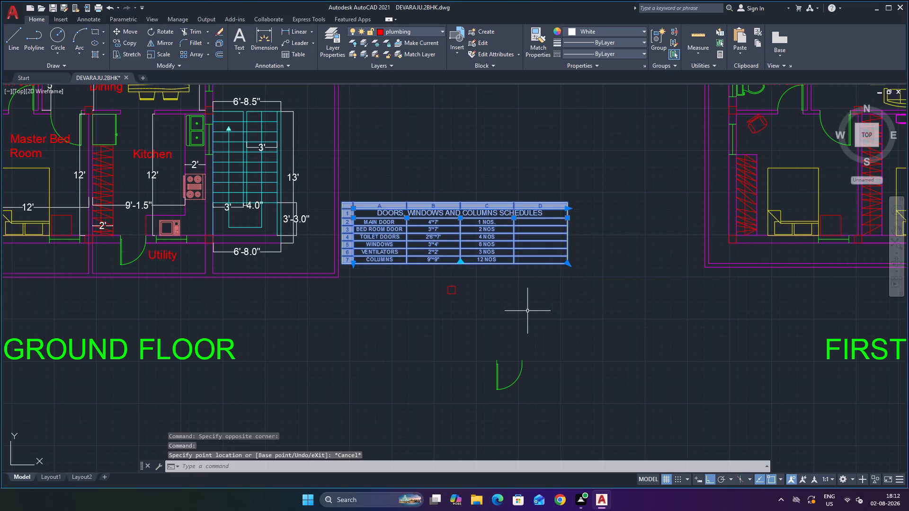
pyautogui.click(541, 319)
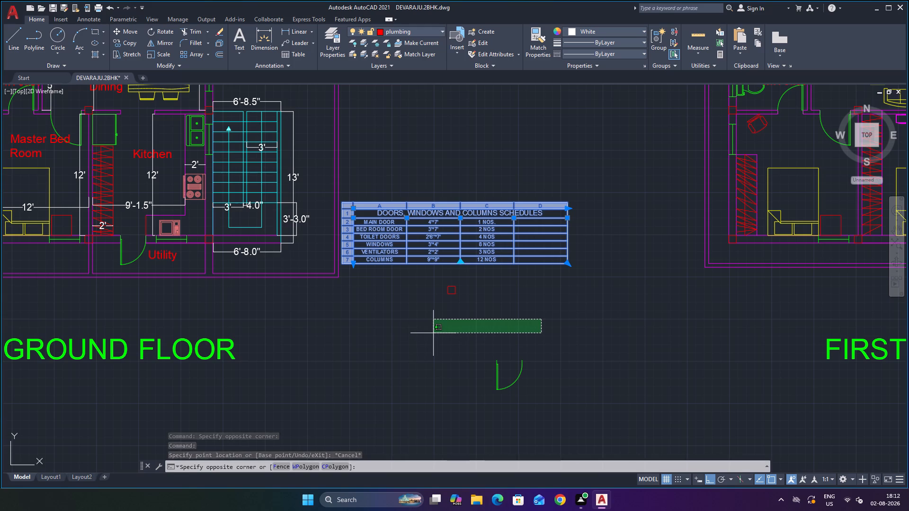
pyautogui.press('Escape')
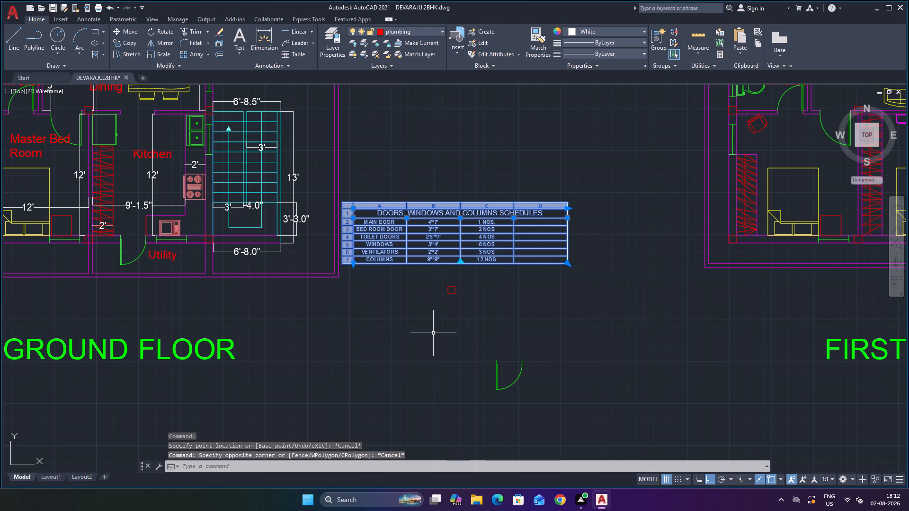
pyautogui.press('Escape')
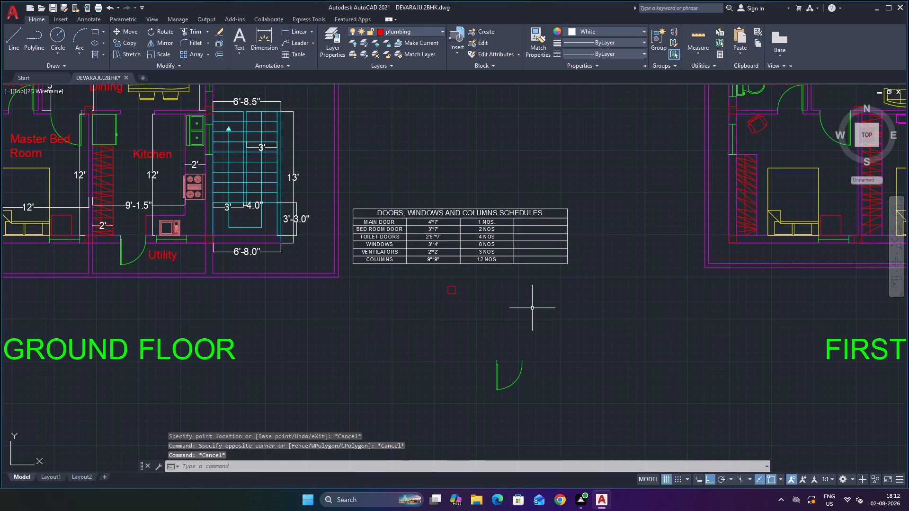
# Scale up the doors, windows and columns schedule freehand from the upper-left corner of the table.
pyautogui.click(354, 210)
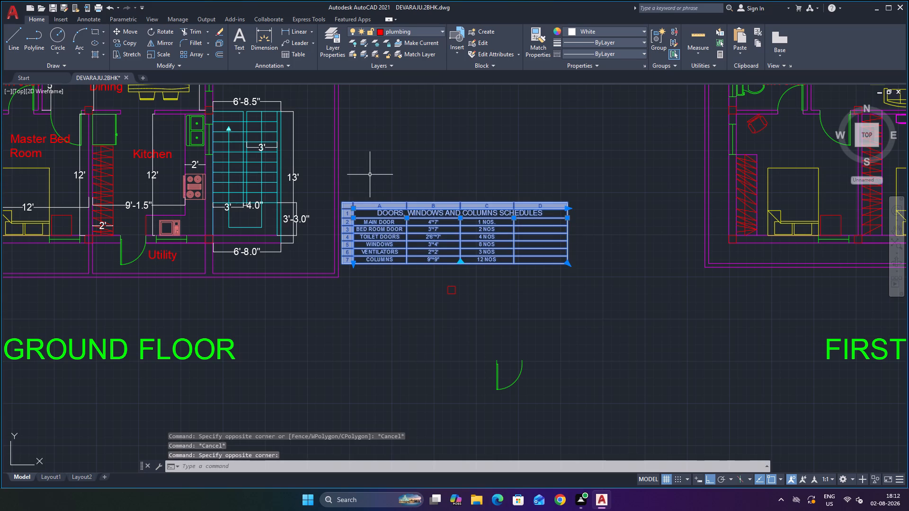
pyautogui.write('SC')
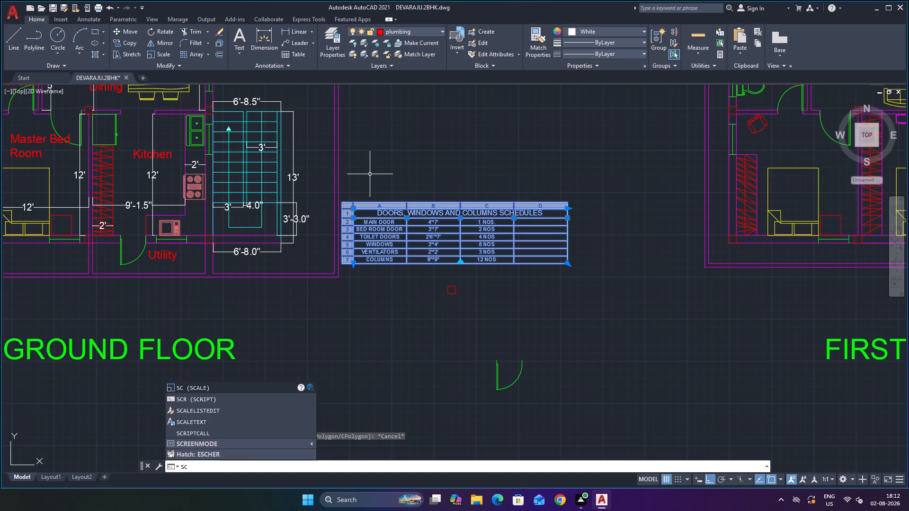
pyautogui.press('Return')
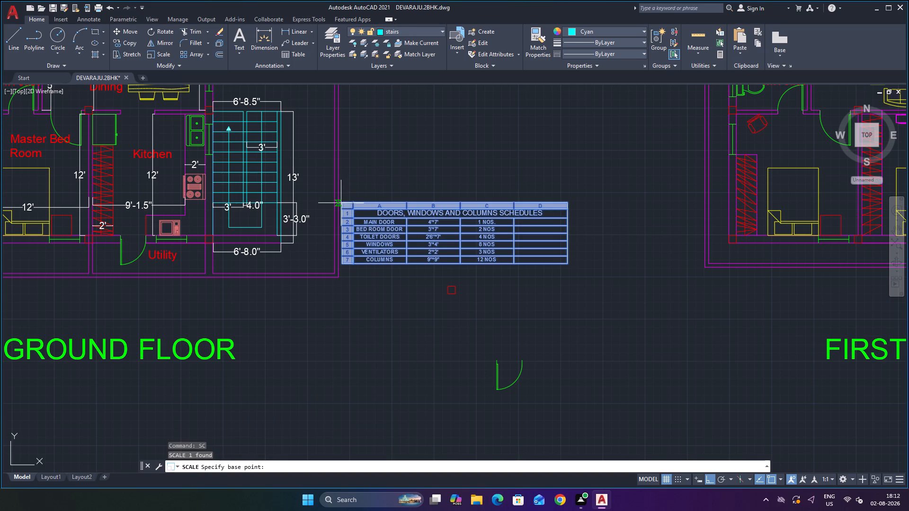
pyautogui.click(342, 203)
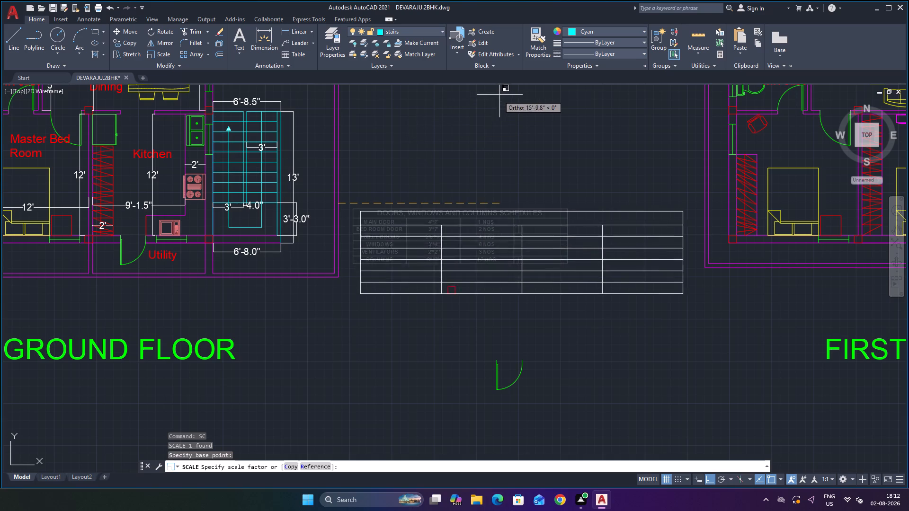
pyautogui.click(512, 87)
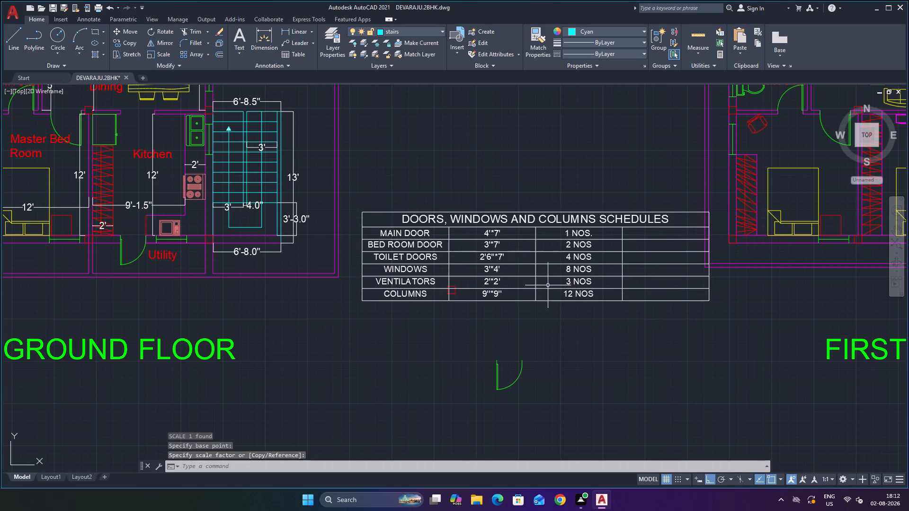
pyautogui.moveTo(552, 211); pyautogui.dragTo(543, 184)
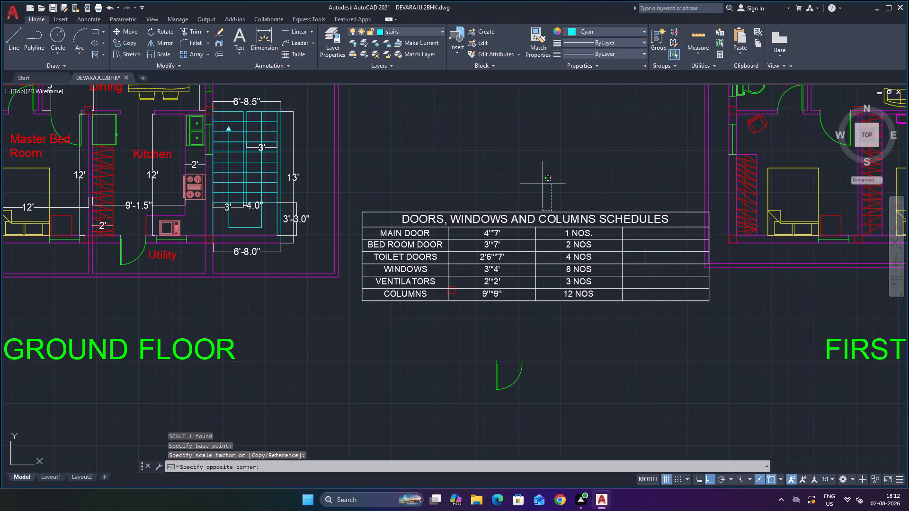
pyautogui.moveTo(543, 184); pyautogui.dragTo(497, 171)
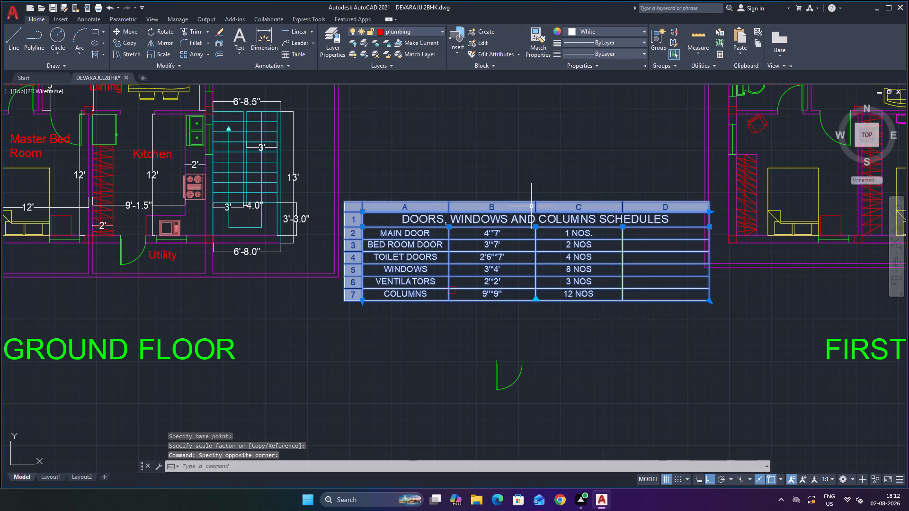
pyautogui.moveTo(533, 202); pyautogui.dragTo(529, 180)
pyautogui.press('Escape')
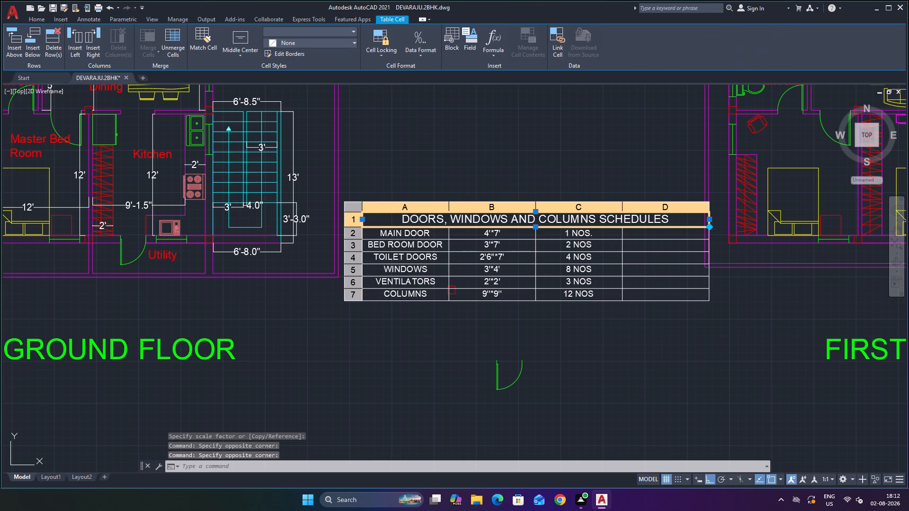
# Move the enlarged schedule up and slightly toward the ground floor plan, with ortho off, into the gap before the first floor plan.
pyautogui.click(552, 182)
pyautogui.click(508, 300)
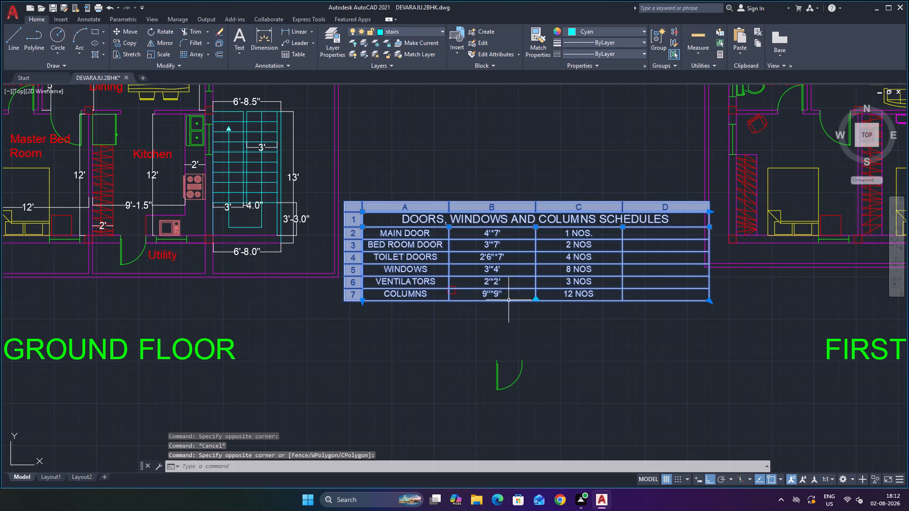
pyautogui.press('m')
pyautogui.press('Return')
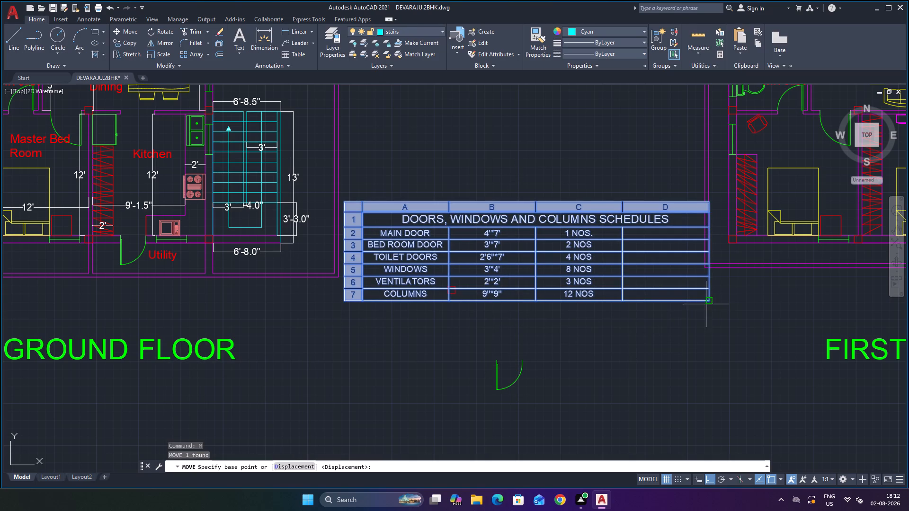
pyautogui.moveTo(709, 304); pyautogui.dragTo(691, 286)
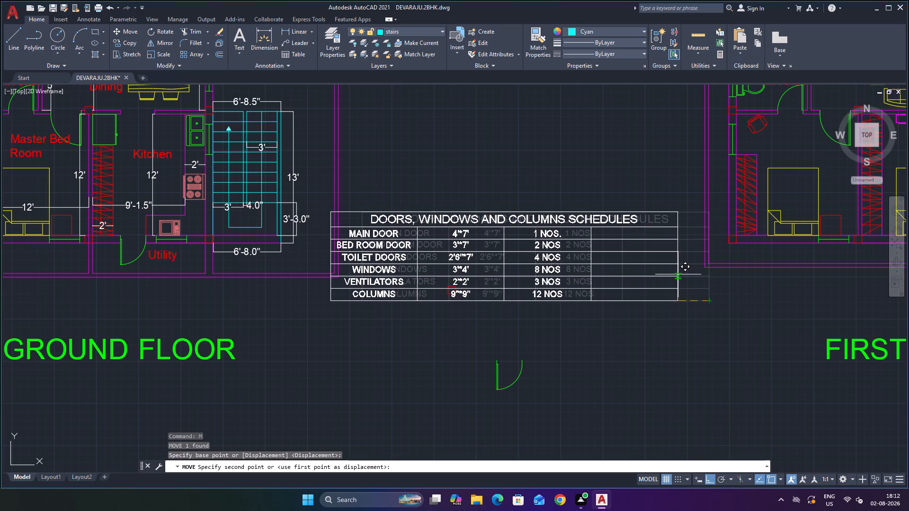
pyautogui.press('F8')
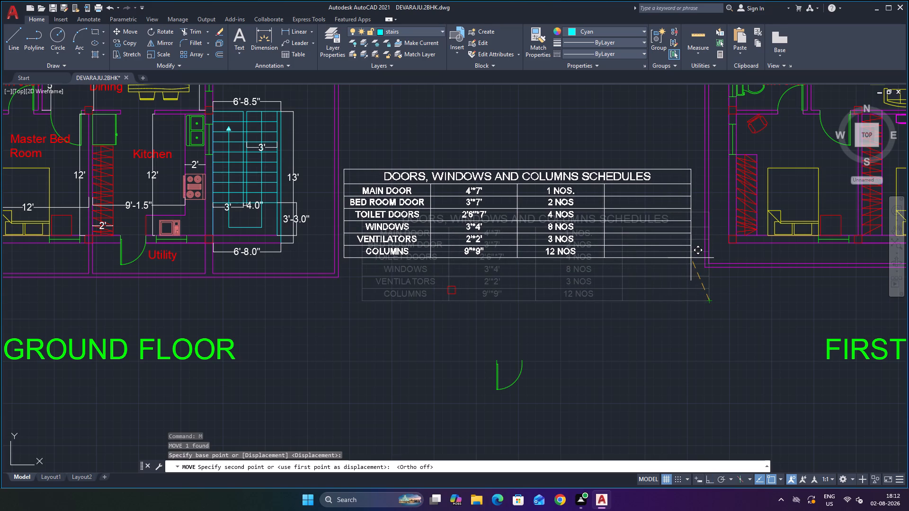
pyautogui.click(691, 258)
# Set the object colour of the two parked cars on the ground floor plan to orange 205,105,40.
pyautogui.scroll(-2, 655, 336)
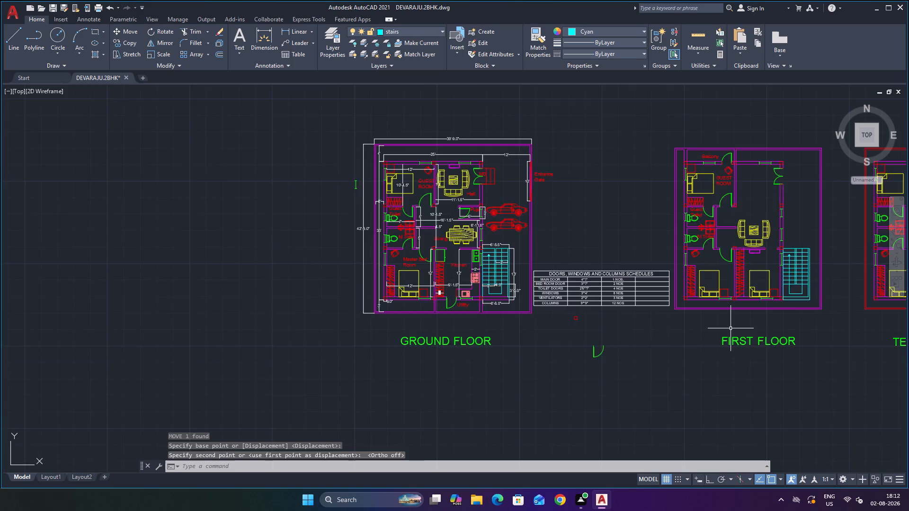
pyautogui.scroll(1, 731, 328)
pyautogui.scroll(-2, 731, 330)
pyautogui.scroll(2, 764, 299)
pyautogui.scroll(-4, 681, 339)
pyautogui.scroll(1, 795, 328)
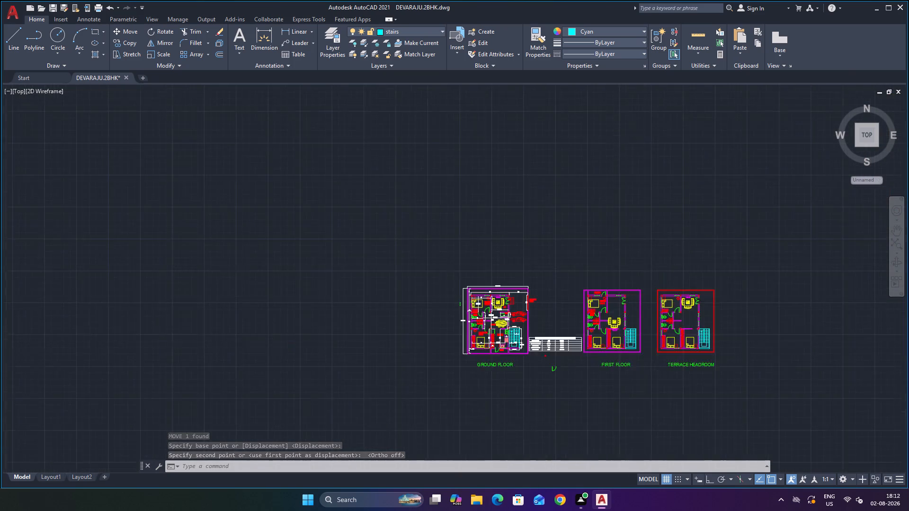
pyautogui.scroll(2, 795, 328)
pyautogui.scroll(-2, 590, 375)
pyautogui.scroll(2, 422, 378)
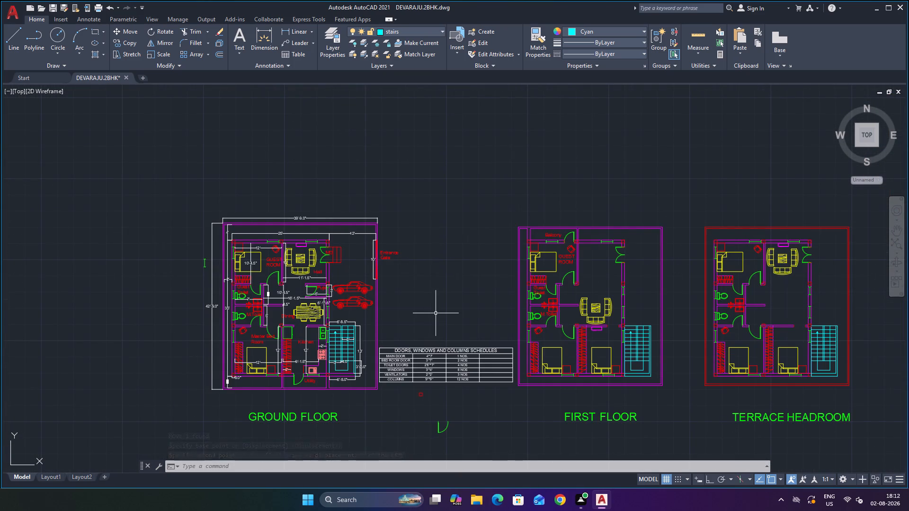
pyautogui.scroll(1, 446, 308)
pyautogui.click(304, 243)
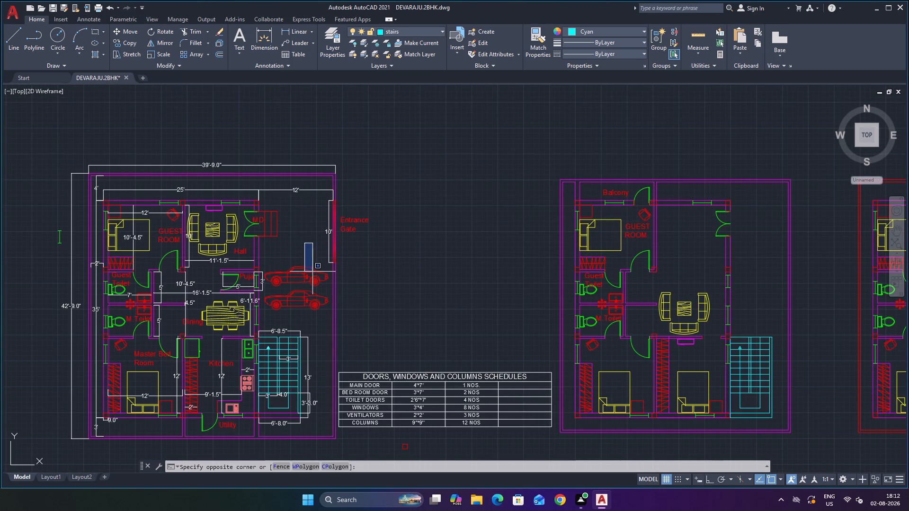
pyautogui.click(302, 311)
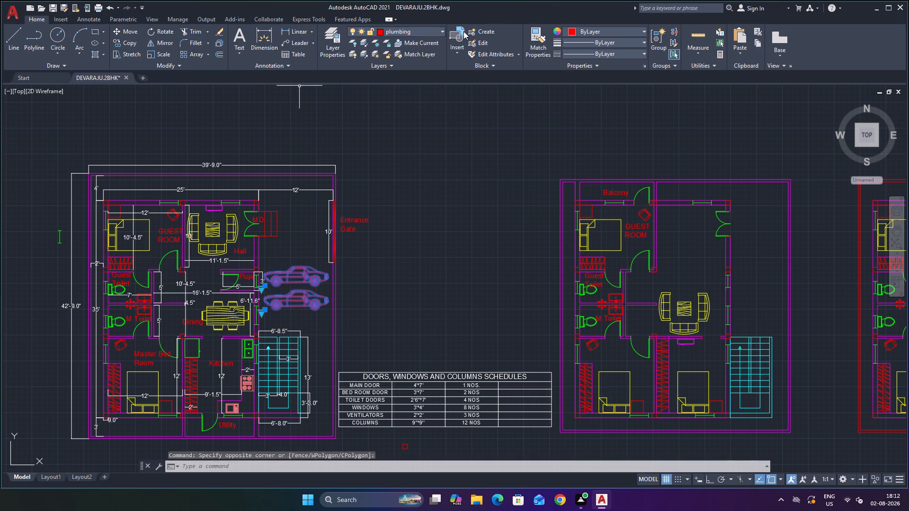
pyautogui.click(588, 33)
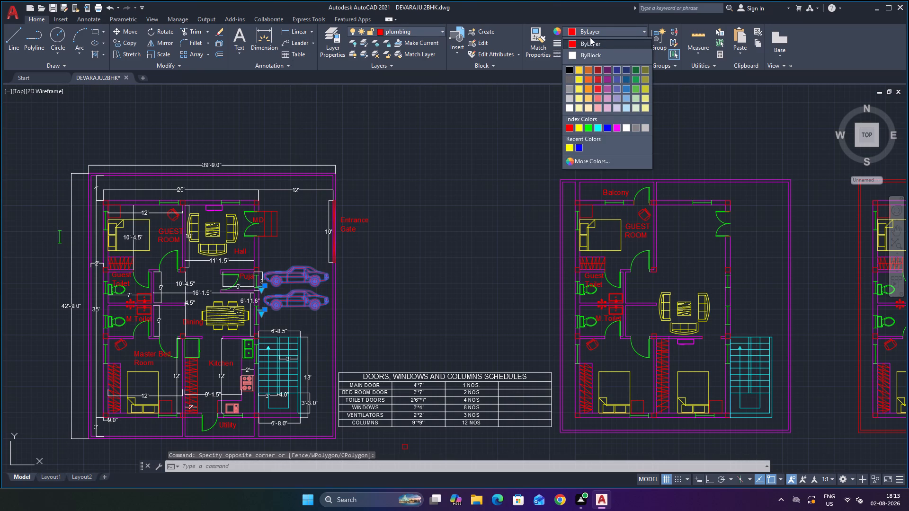
pyautogui.click(592, 68)
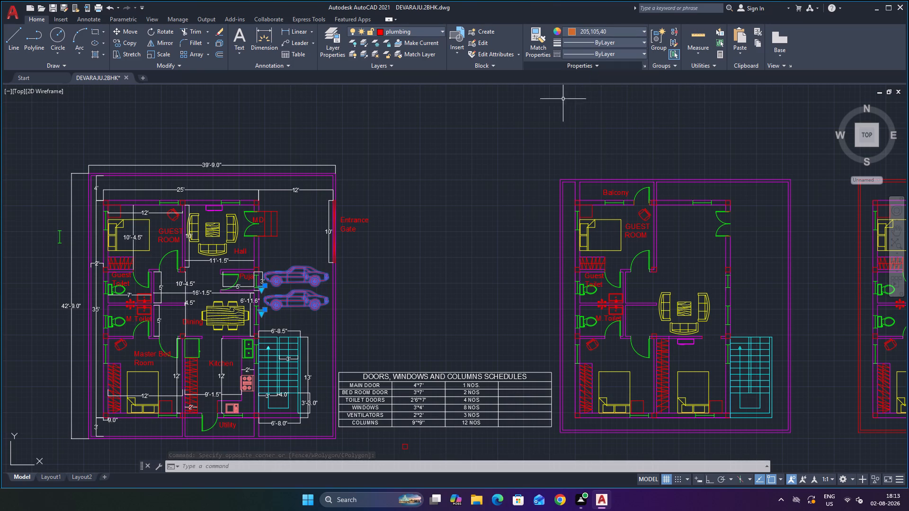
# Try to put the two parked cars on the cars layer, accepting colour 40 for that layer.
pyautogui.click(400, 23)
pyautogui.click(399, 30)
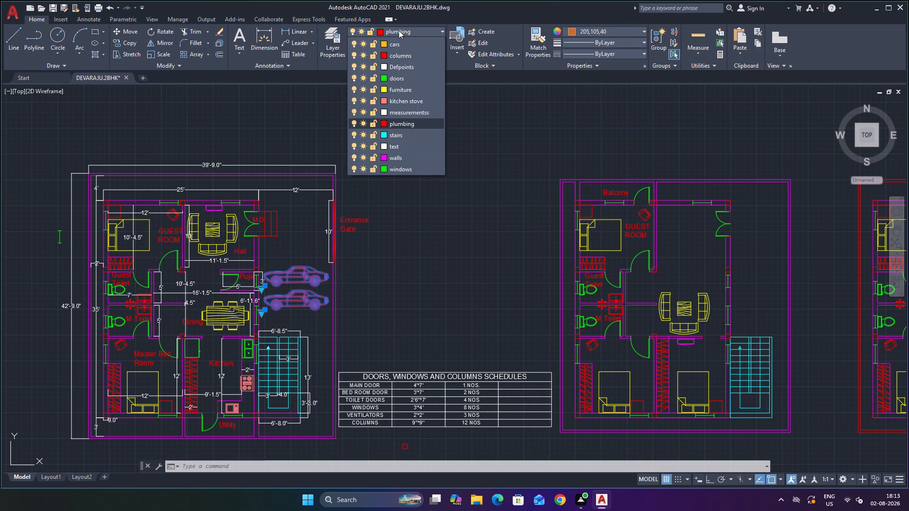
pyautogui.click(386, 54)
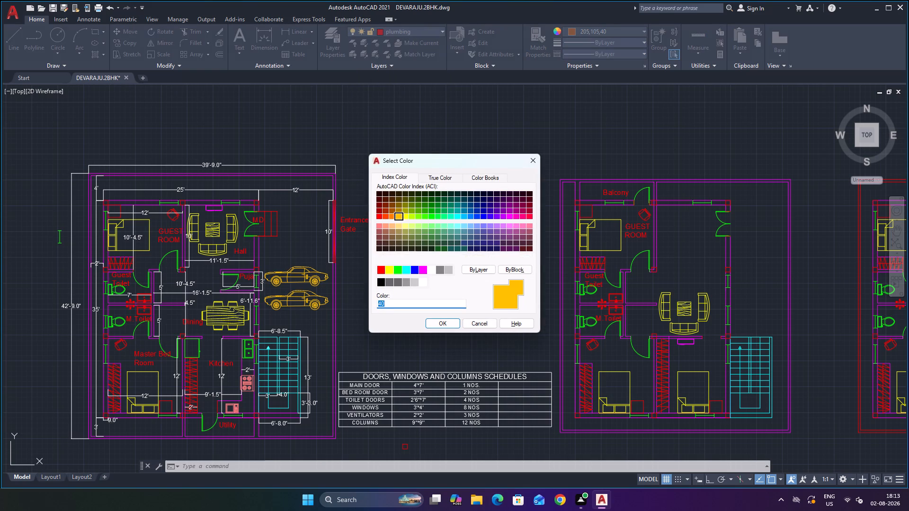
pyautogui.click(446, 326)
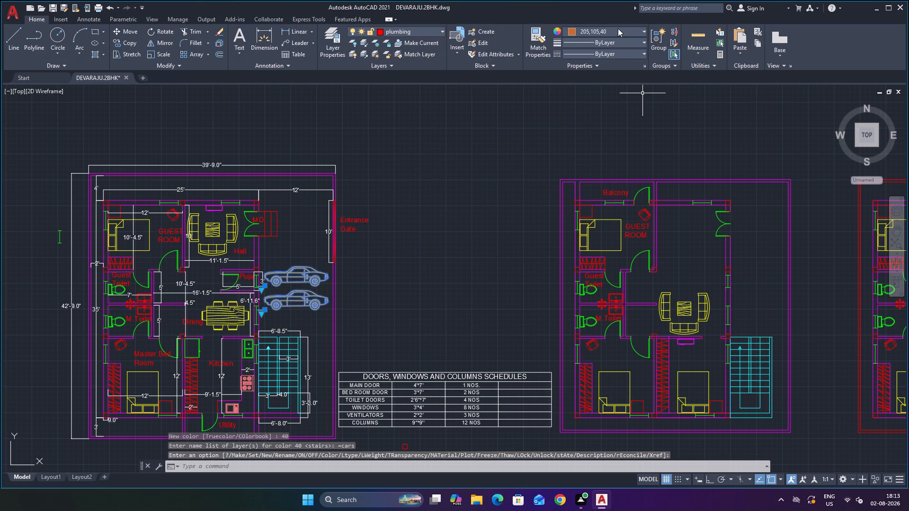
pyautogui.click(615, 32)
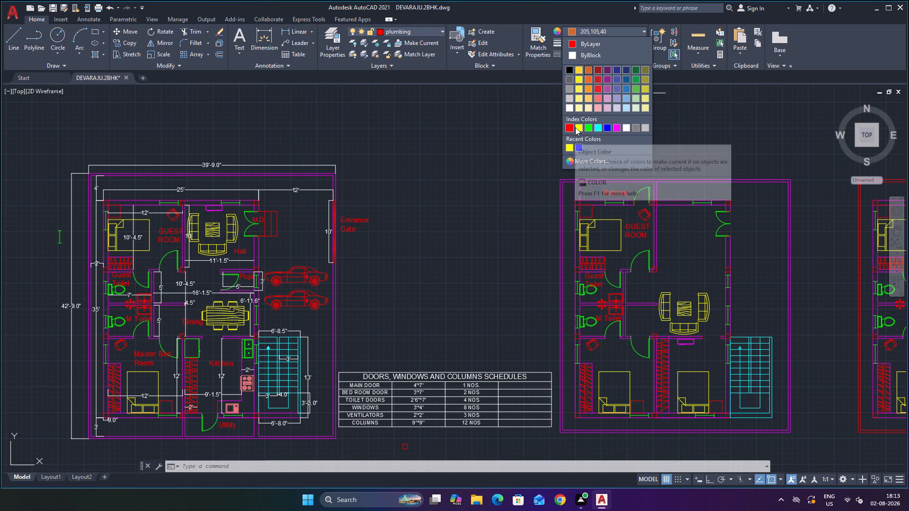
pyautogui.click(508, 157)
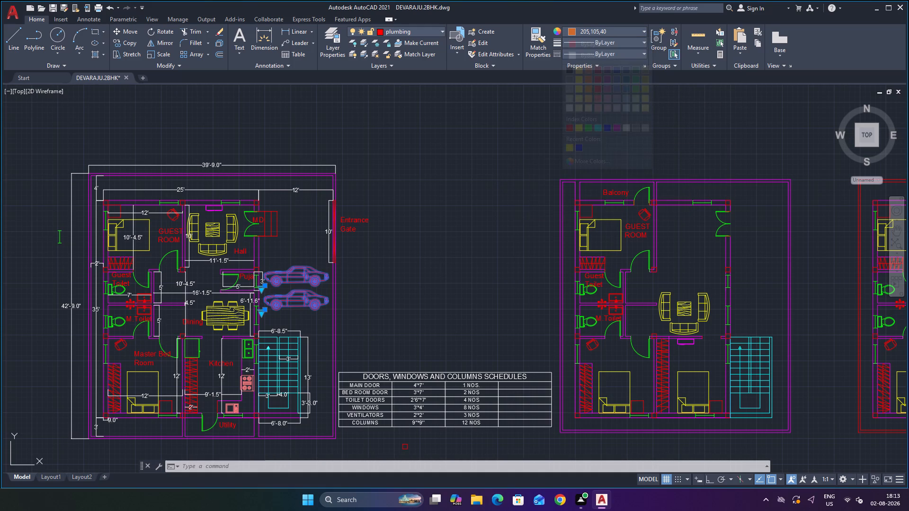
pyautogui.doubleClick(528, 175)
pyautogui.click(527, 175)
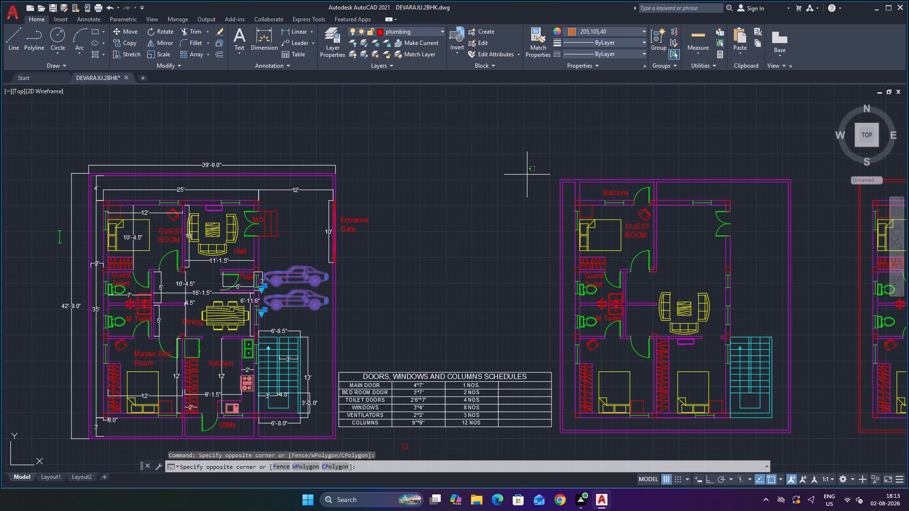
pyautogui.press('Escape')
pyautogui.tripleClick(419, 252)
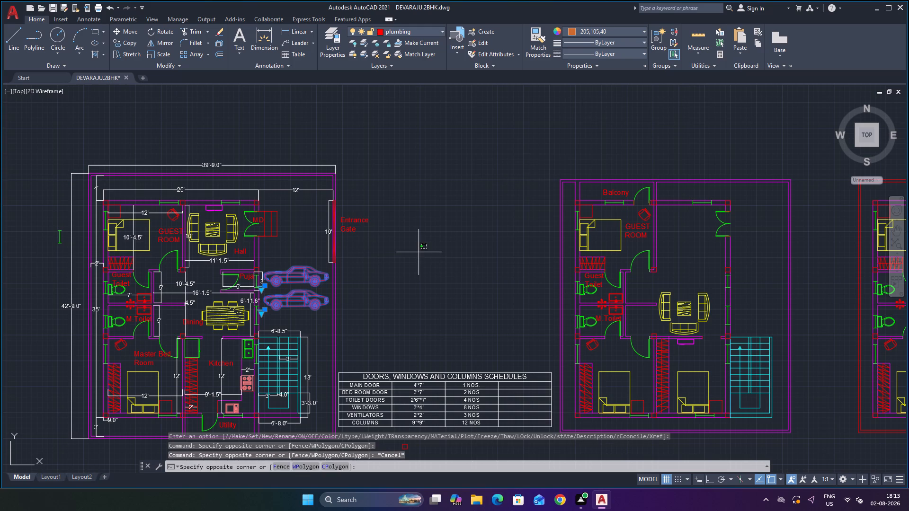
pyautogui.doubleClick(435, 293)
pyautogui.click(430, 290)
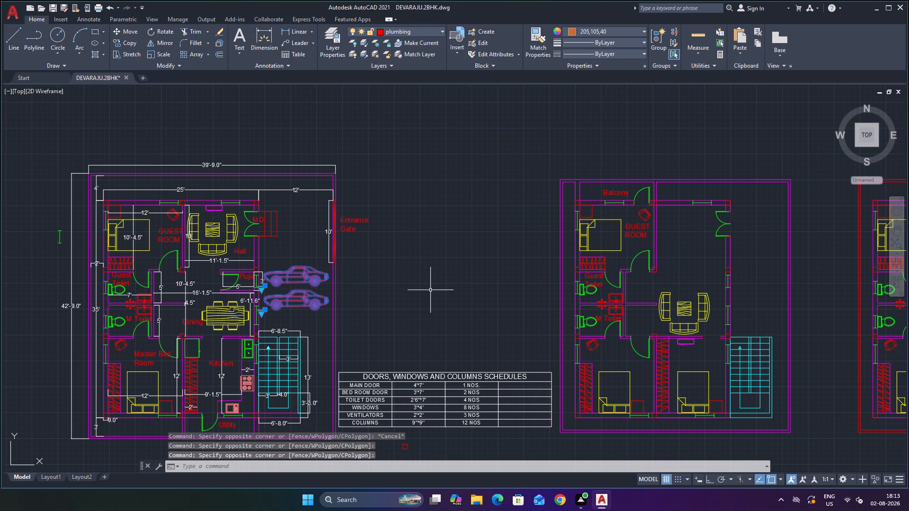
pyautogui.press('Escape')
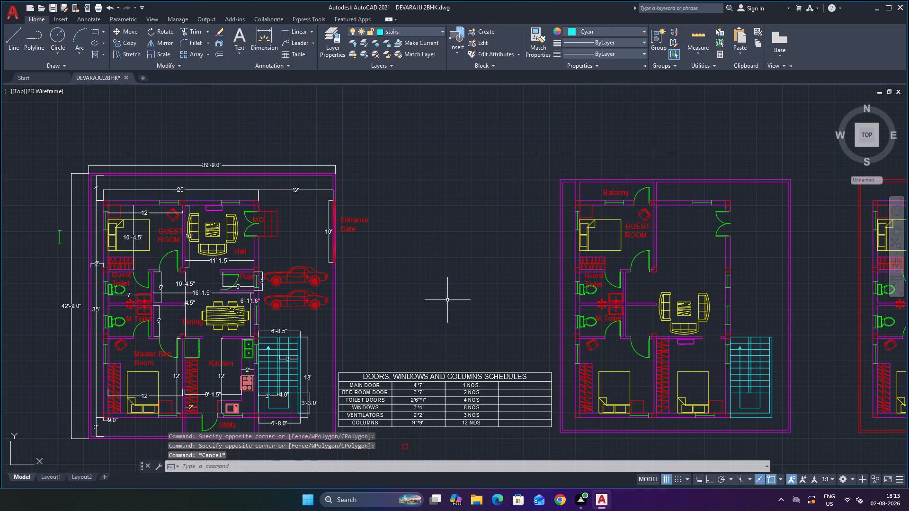
# Apply colour index 40 to the cars layer with the two parked cars on the ground floor plan selected.
pyautogui.click(311, 251)
pyautogui.click(301, 317)
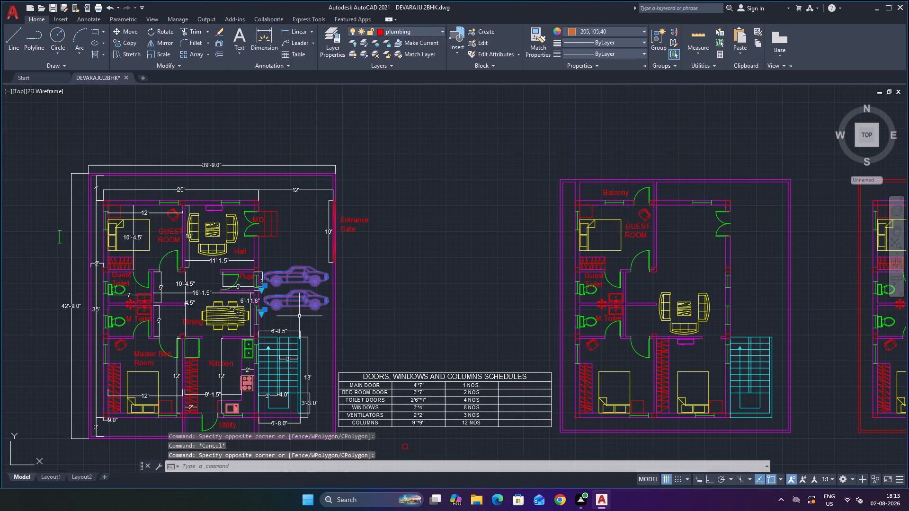
pyautogui.click(401, 31)
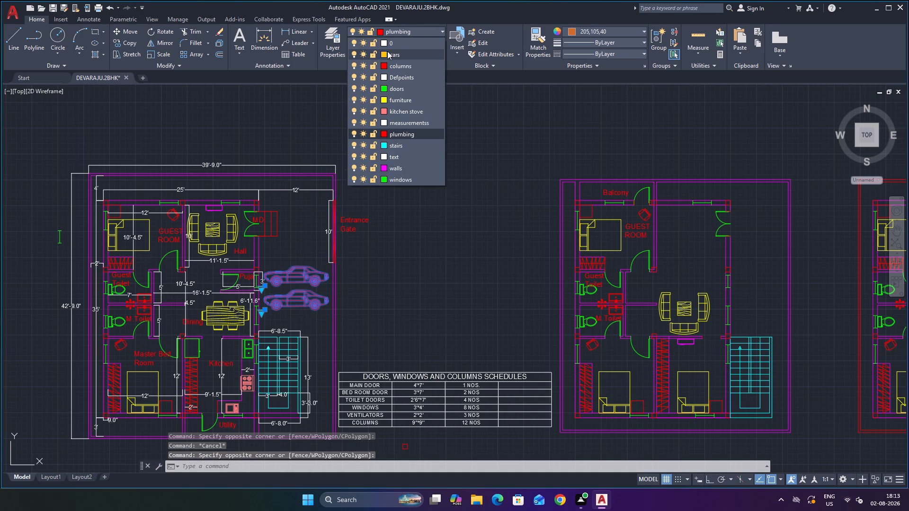
pyautogui.click(386, 53)
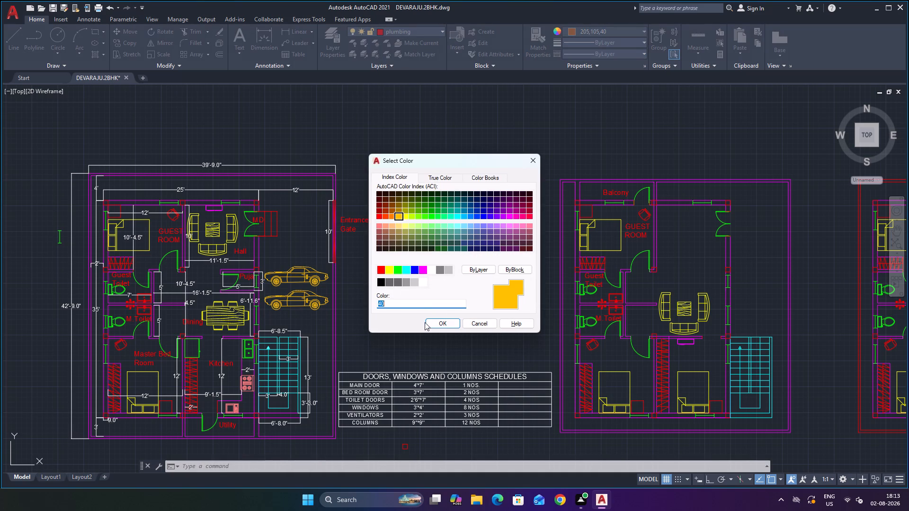
pyautogui.click(438, 325)
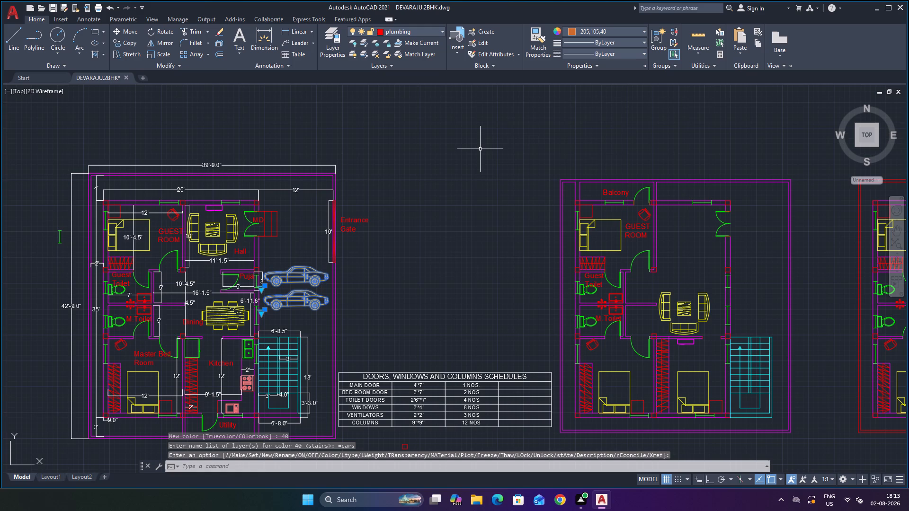
pyautogui.click(480, 149)
pyautogui.tripleClick(480, 149)
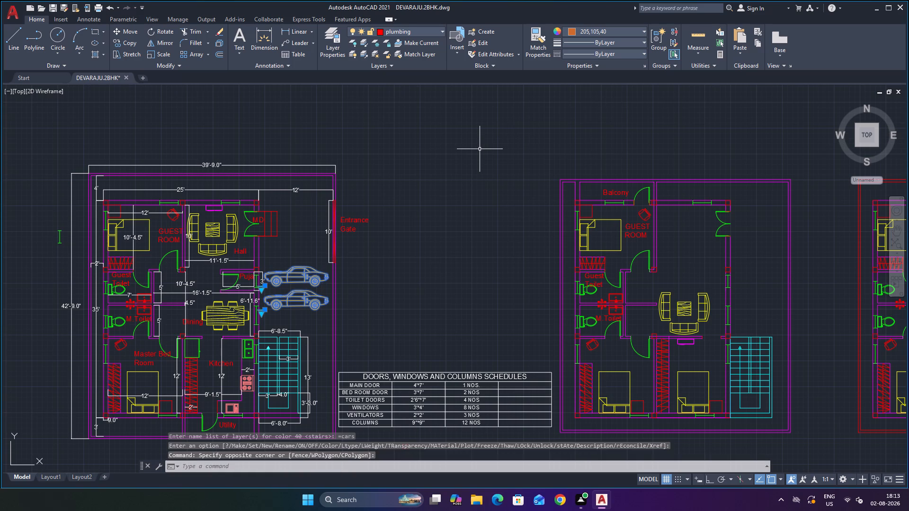
pyautogui.click(468, 209)
pyautogui.press('Escape')
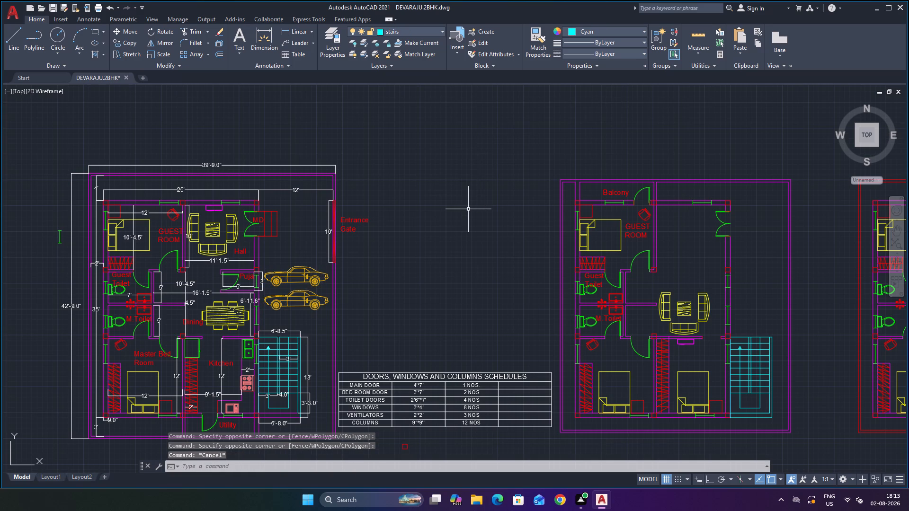
# Save the 2BHK drawing.
pyautogui.hotkey('ctrl', 's')
pyautogui.hotkey('ctrl', 's')
pyautogui.hotkey('ctrl', 's')
pyautogui.hotkey('ctrl', 's')
pyautogui.hotkey('ctrl', 's')
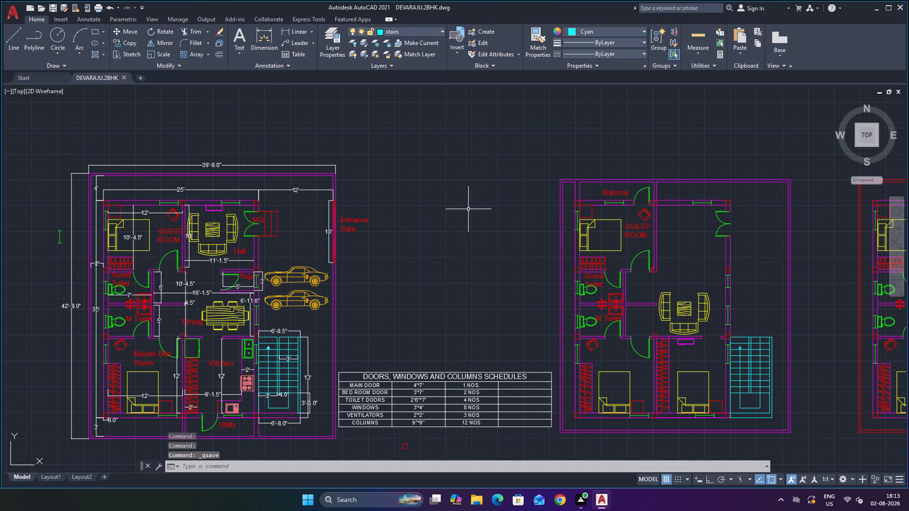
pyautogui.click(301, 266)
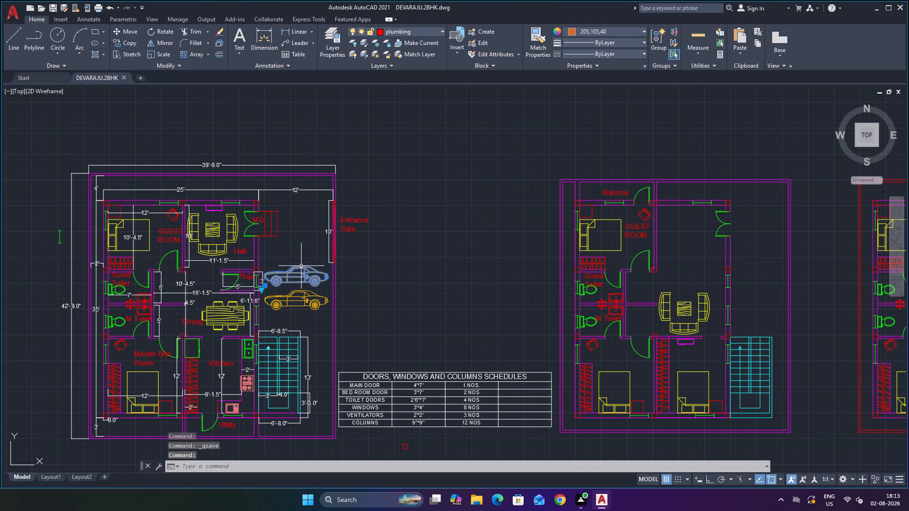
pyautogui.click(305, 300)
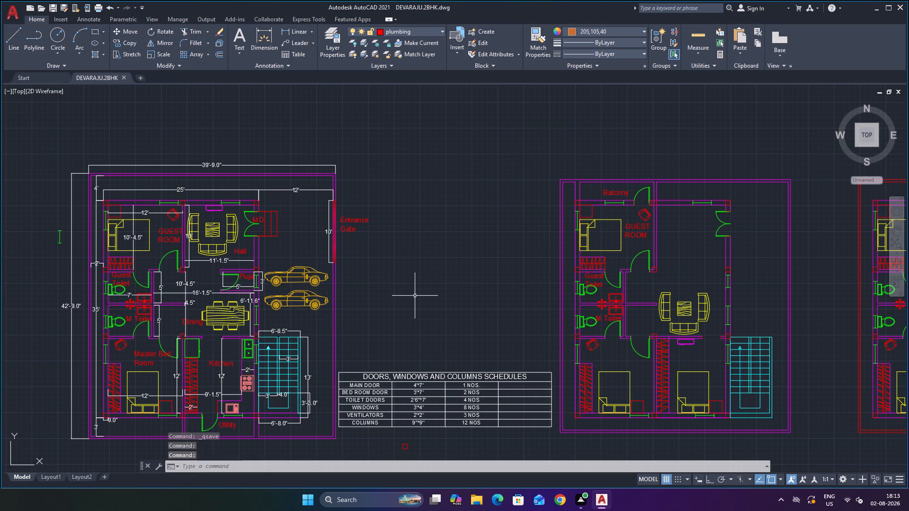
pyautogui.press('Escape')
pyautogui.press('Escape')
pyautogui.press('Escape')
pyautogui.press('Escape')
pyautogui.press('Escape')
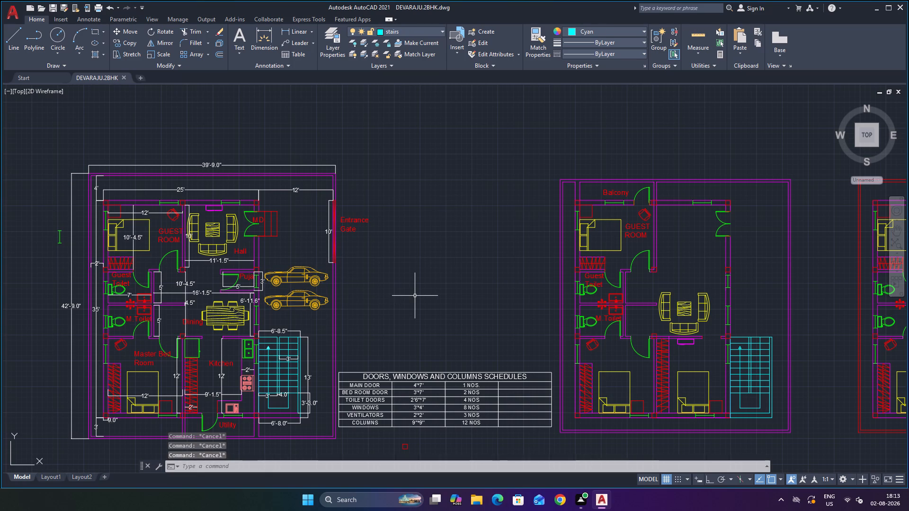
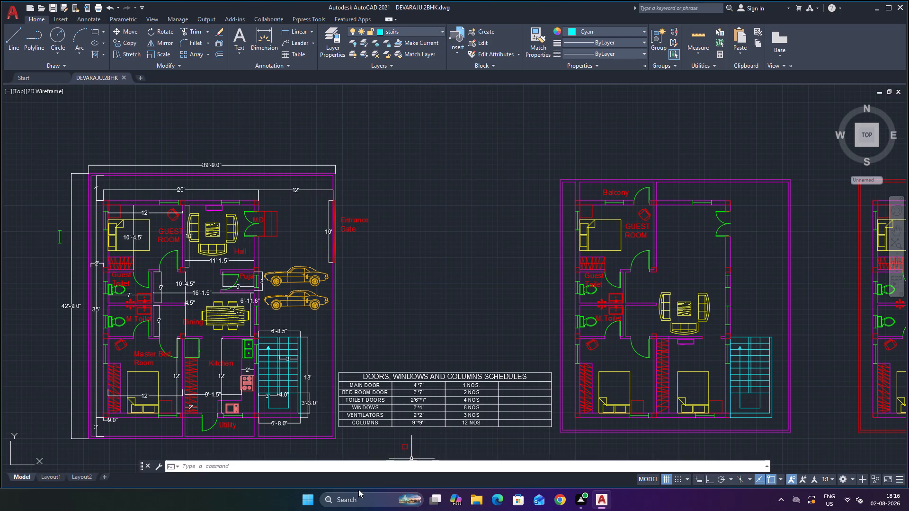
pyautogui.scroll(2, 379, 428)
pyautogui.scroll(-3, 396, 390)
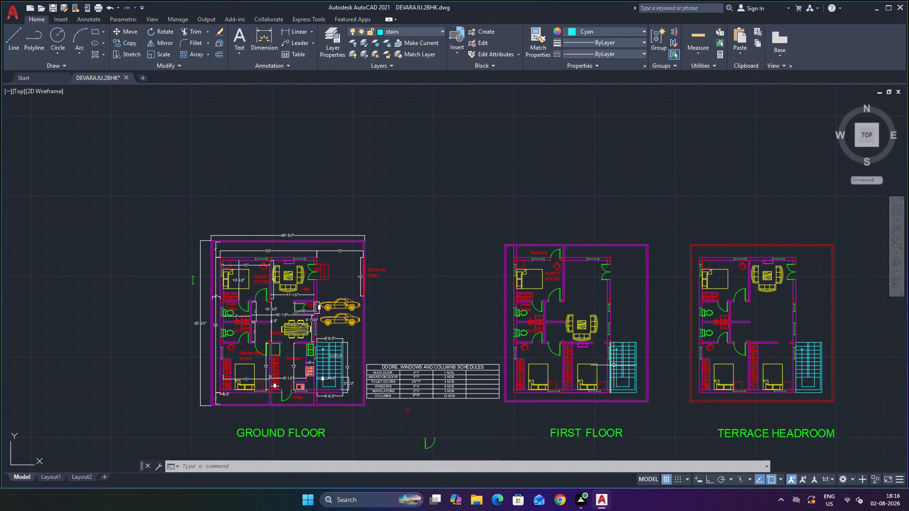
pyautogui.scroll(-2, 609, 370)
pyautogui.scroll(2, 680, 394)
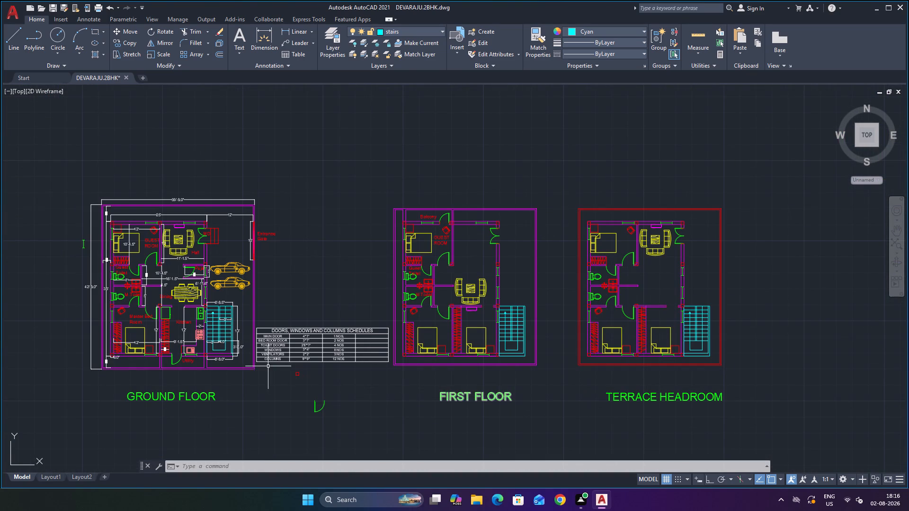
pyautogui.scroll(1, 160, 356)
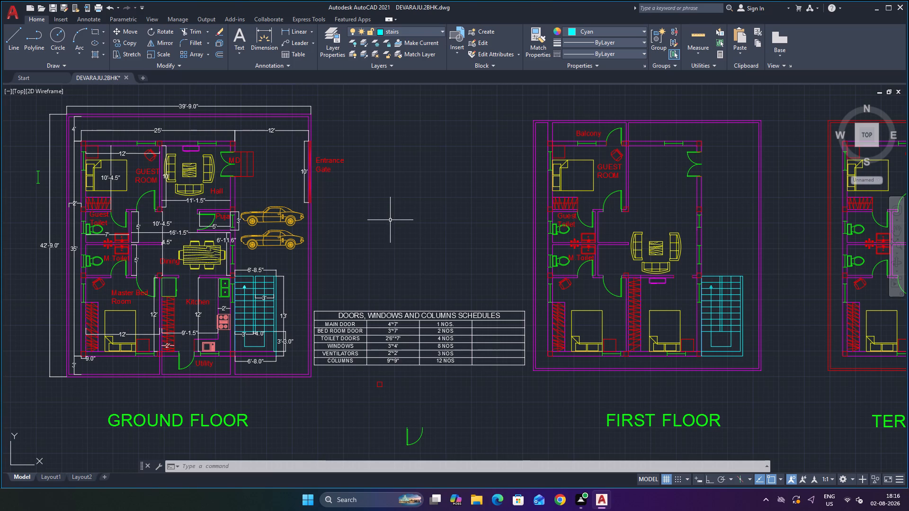
# Save the 2BHK drawing with its ground floor, first floor and terrace headroom plans.
pyautogui.hotkey('ctrl', 's')
pyautogui.hotkey('ctrl', 's')
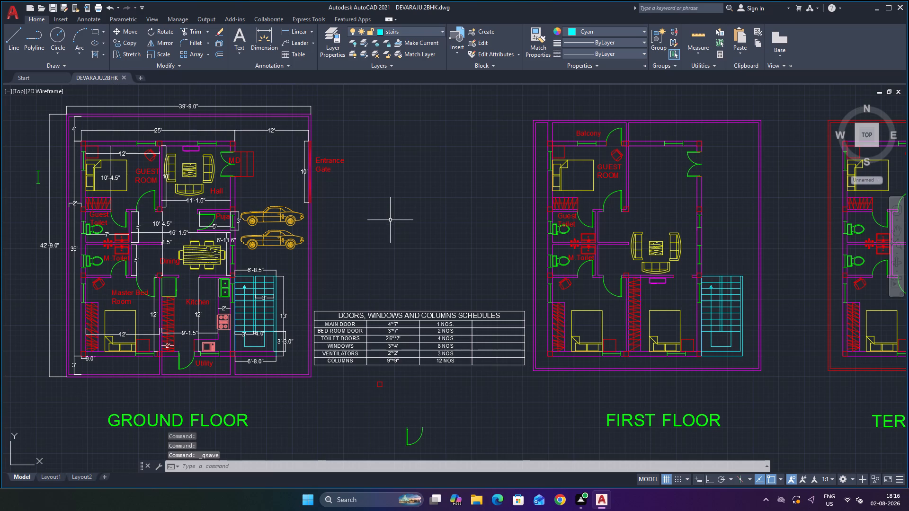
pyautogui.hotkey('ctrl', 's')
pyautogui.hotkey('ctrl', 's')
pyautogui.hotkey('ctrl', 's')
pyautogui.hotkey('ctrl', 's')
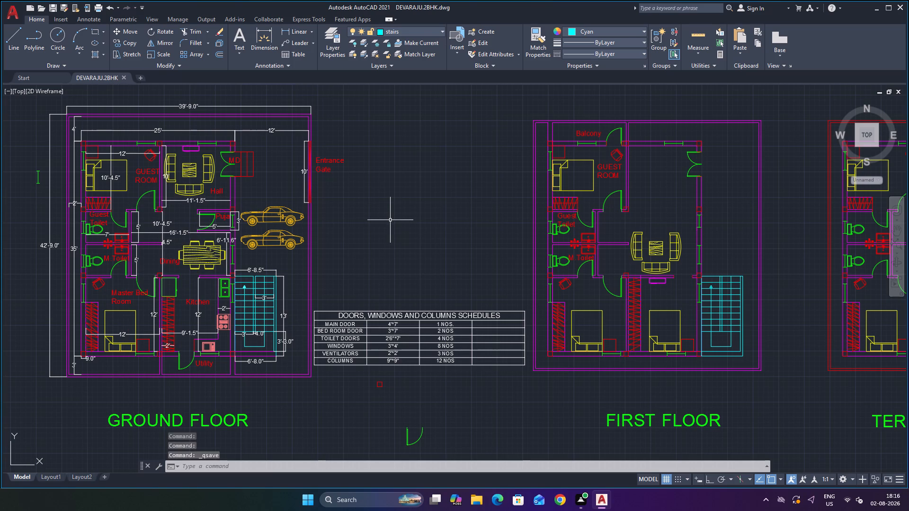
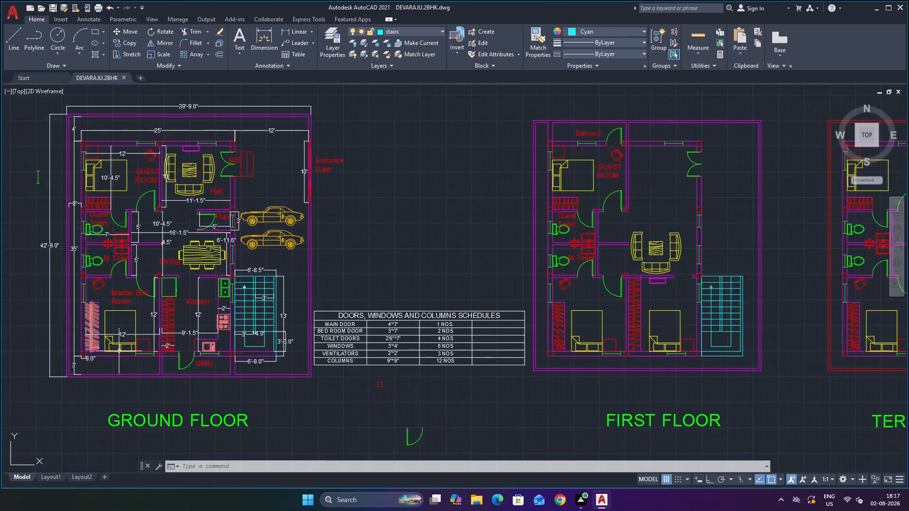
# Review the ground floor, first floor and terrace headroom plans, focusing on the first floor bedroom beside the stairs.
pyautogui.scroll(-1, 125, 344)
pyautogui.scroll(2, 102, 364)
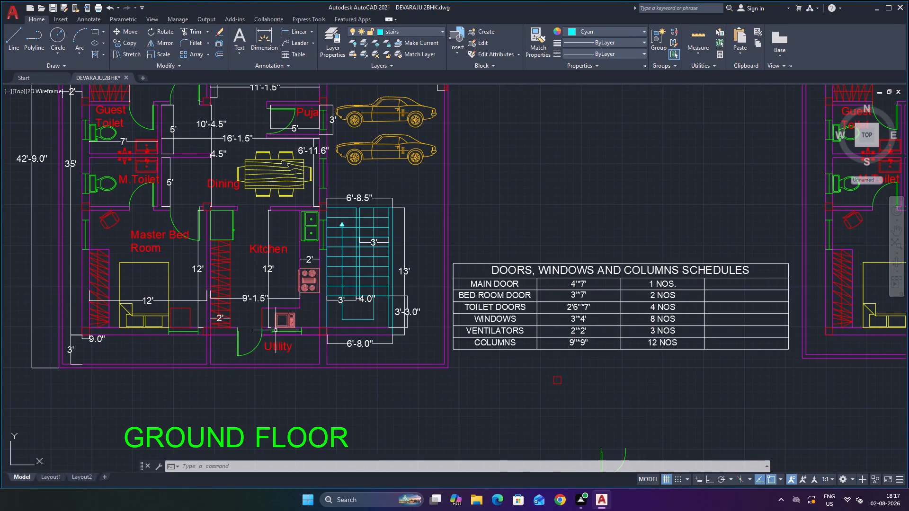
pyautogui.scroll(-3, 261, 290)
pyautogui.scroll(2, 511, 294)
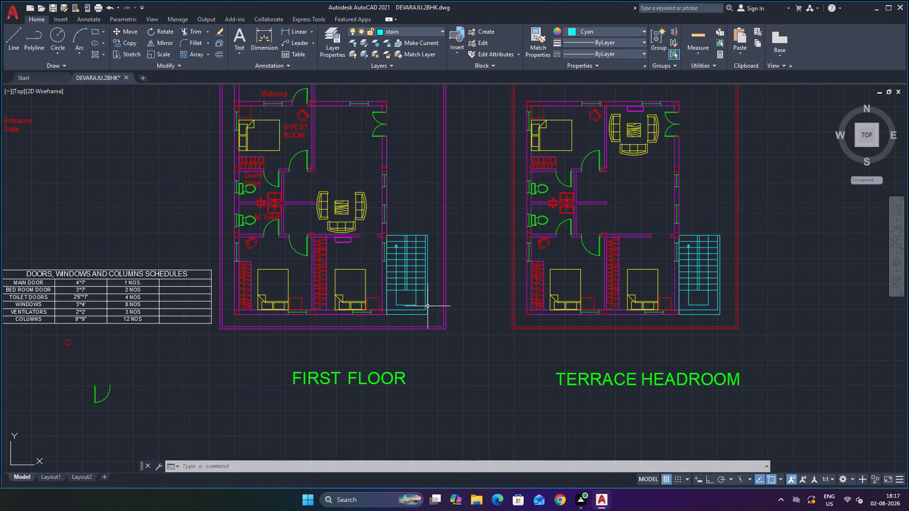
pyautogui.scroll(-2, 427, 303)
pyautogui.scroll(2, 420, 293)
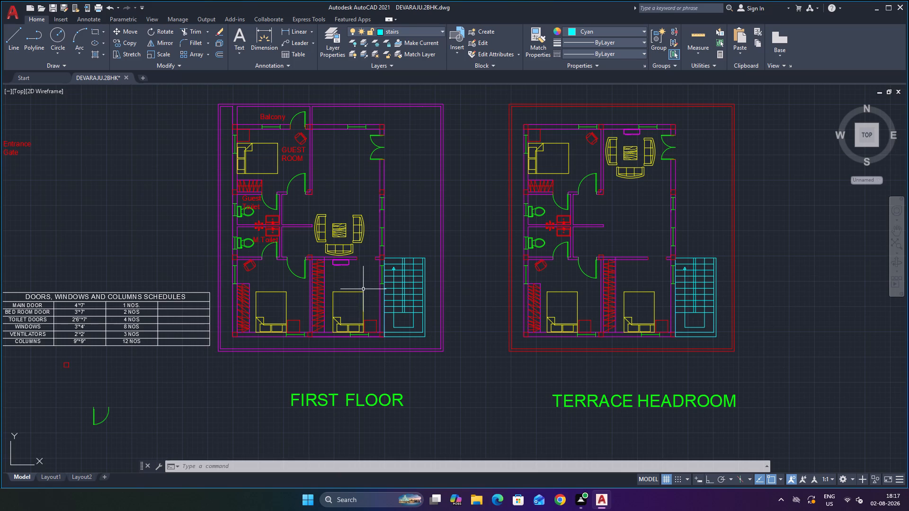
pyautogui.scroll(1, 364, 290)
pyautogui.scroll(-1, 366, 291)
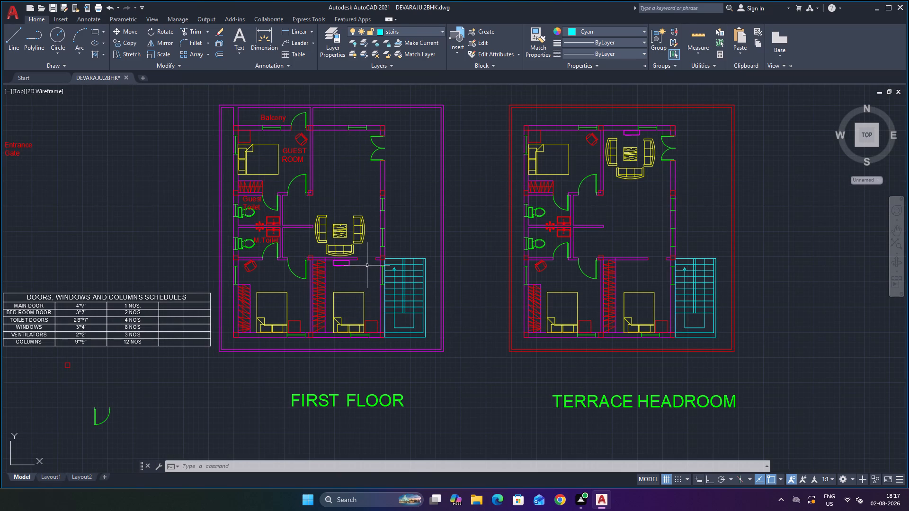
pyautogui.scroll(1, 363, 317)
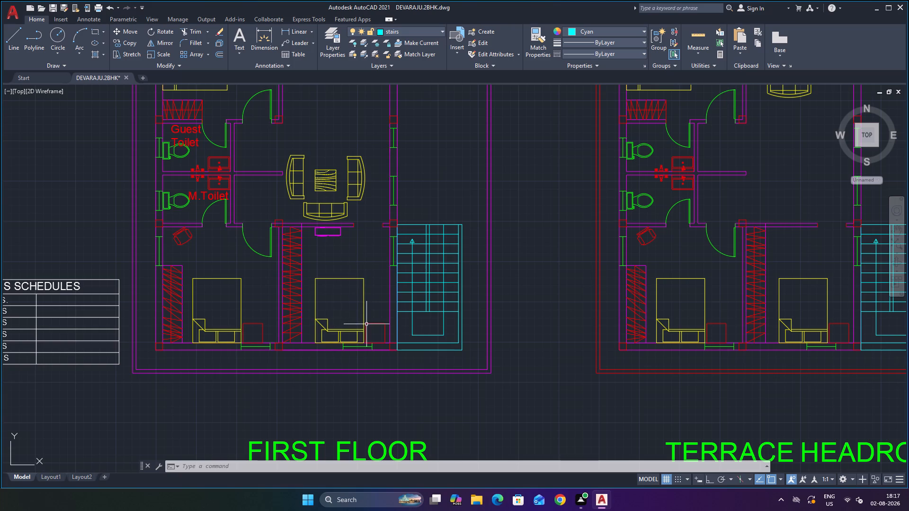
pyautogui.scroll(-1, 382, 299)
pyautogui.scroll(2, 380, 302)
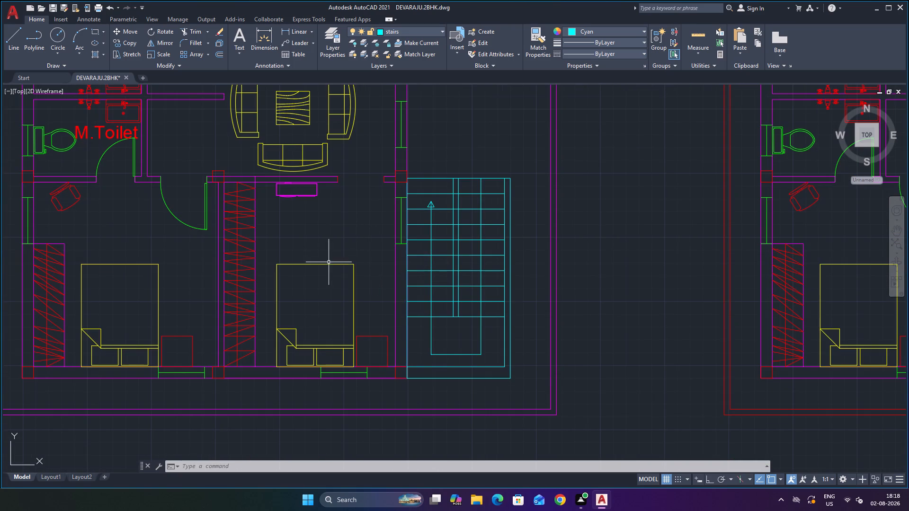
# Move the first floor's sofa set and the bed beside the stairs upward together, placing the sofas in the hall near the main door.
pyautogui.click(326, 264)
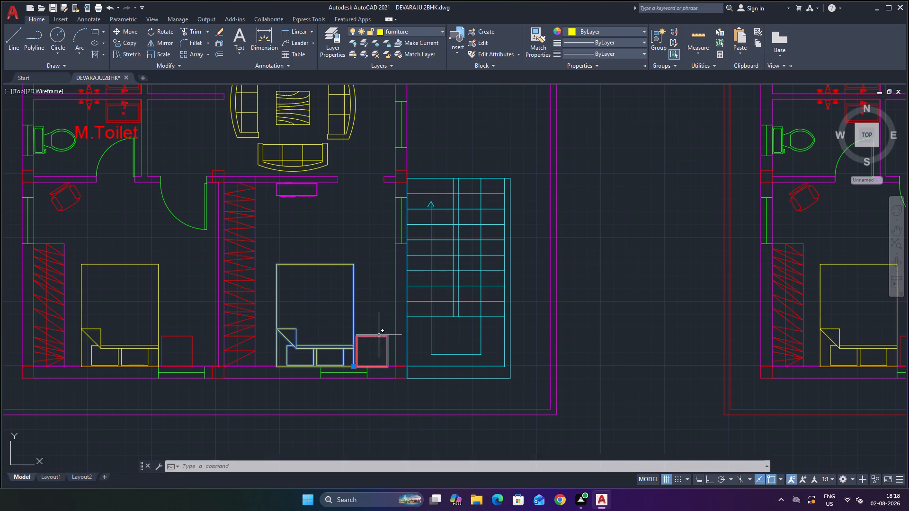
pyautogui.click(353, 292)
pyautogui.scroll(-1, 370, 302)
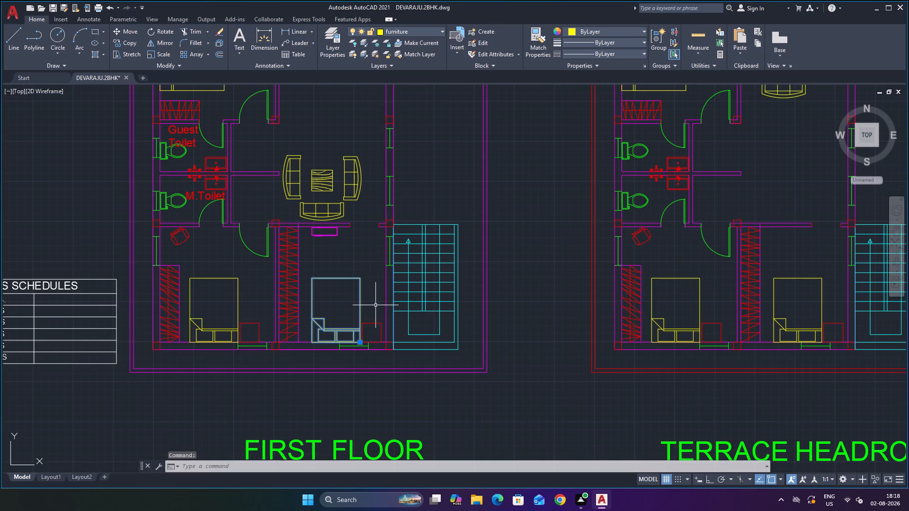
pyautogui.scroll(-1, 386, 283)
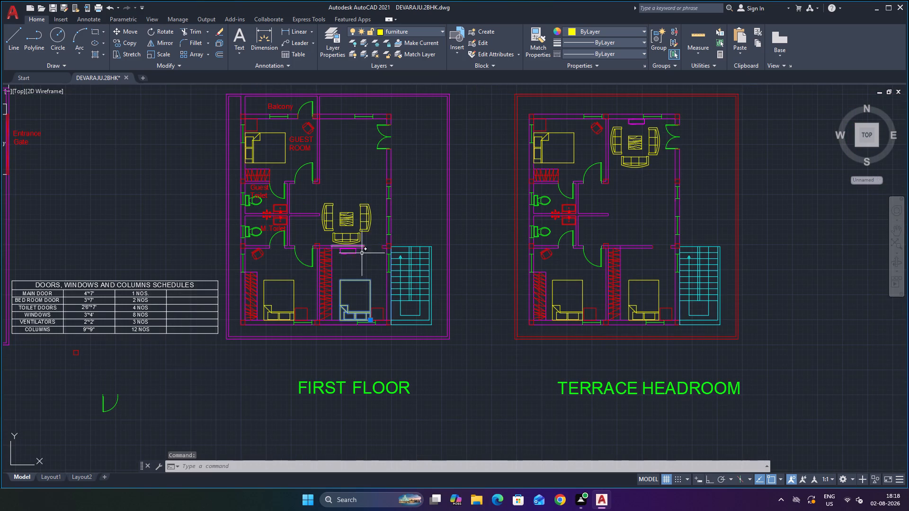
pyautogui.scroll(-1, 415, 217)
pyautogui.scroll(1, 406, 229)
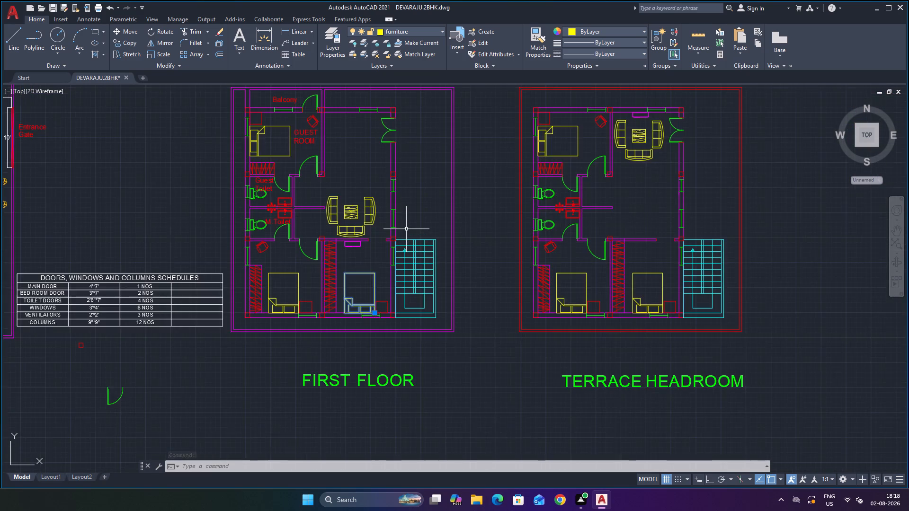
pyautogui.scroll(1, 406, 229)
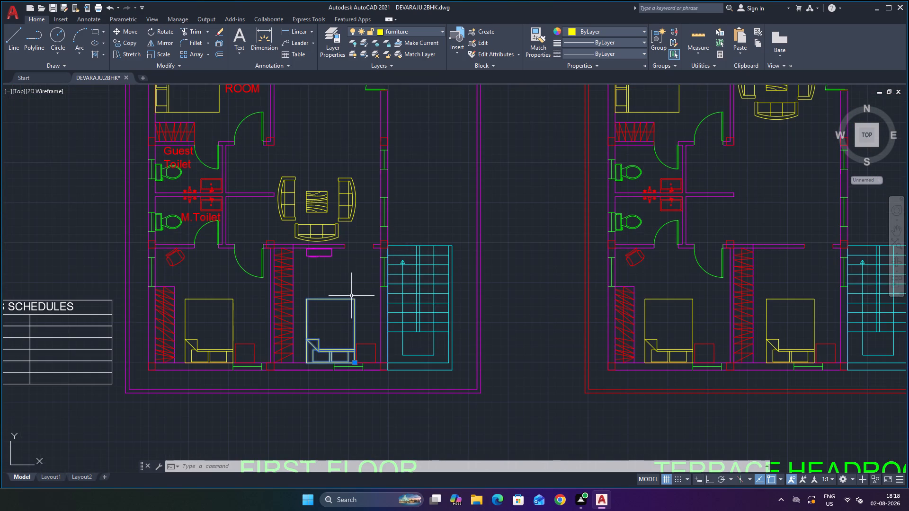
pyautogui.scroll(-1, 335, 271)
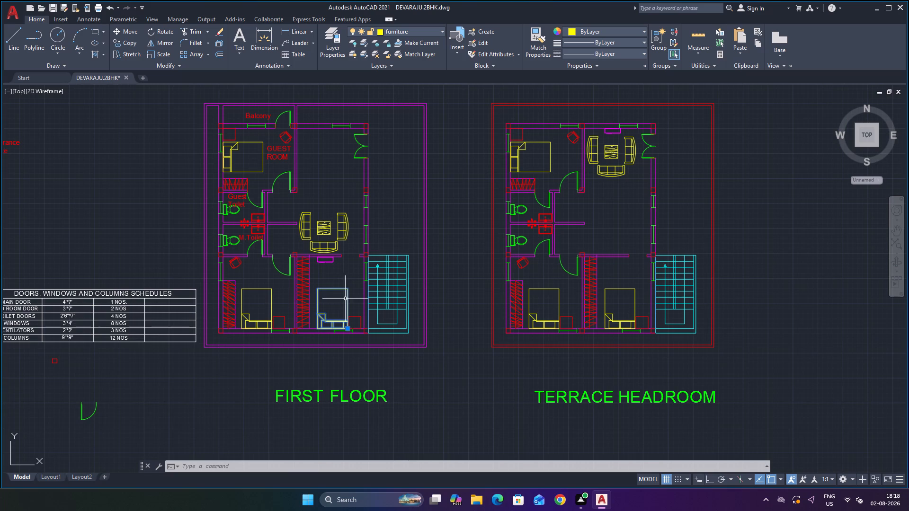
pyautogui.scroll(1, 345, 308)
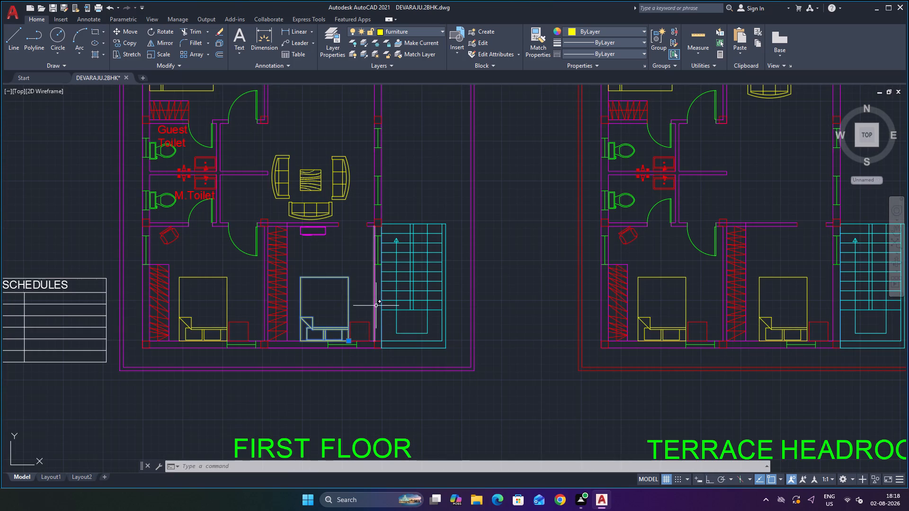
pyautogui.scroll(-1, 401, 266)
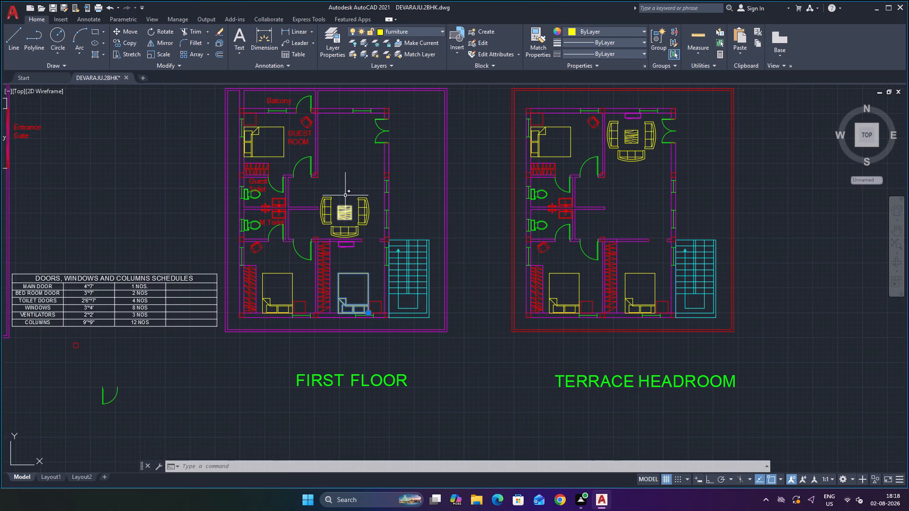
pyautogui.click(376, 193)
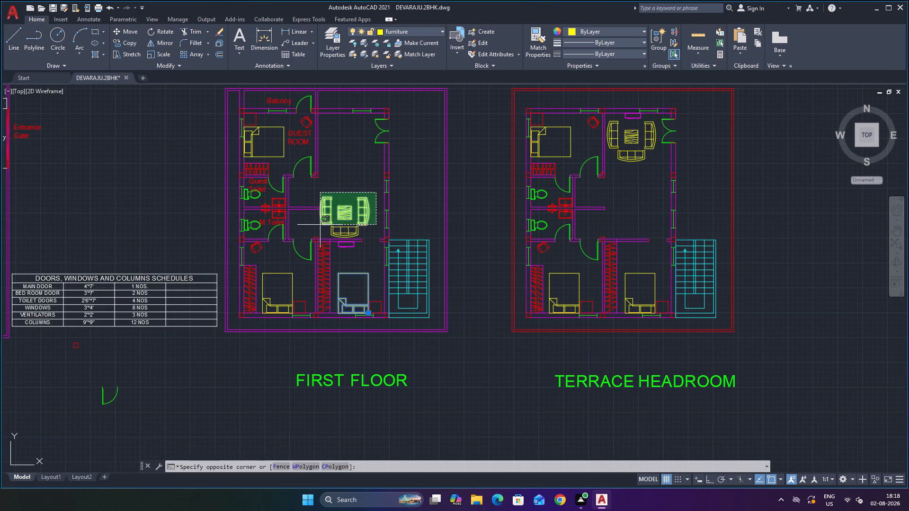
pyautogui.click(324, 227)
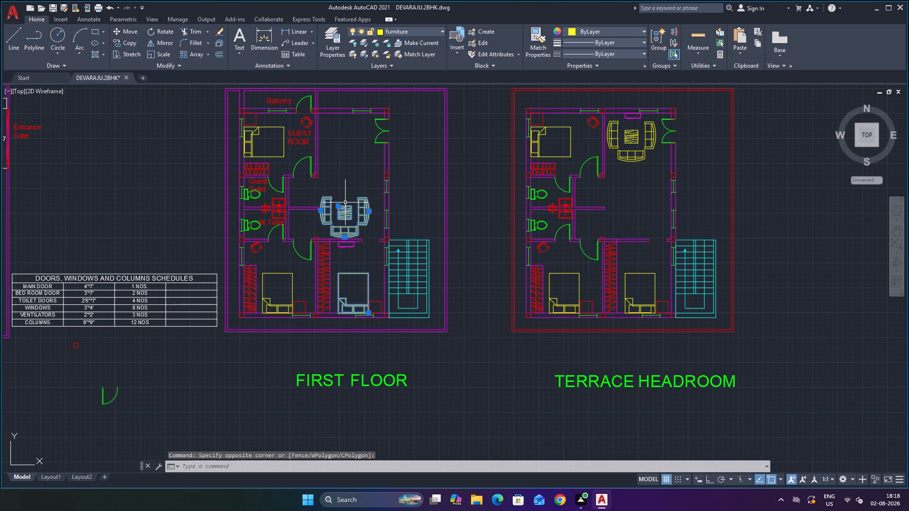
pyautogui.press('m')
pyautogui.press('Return')
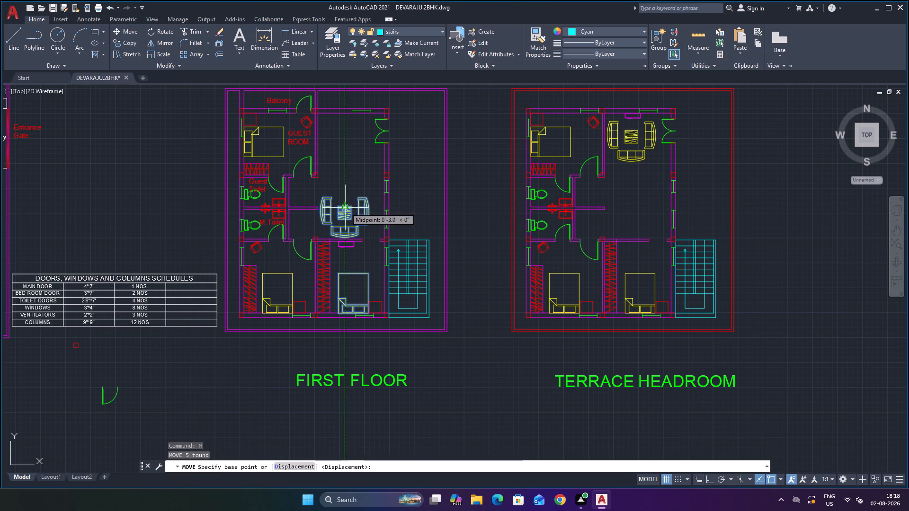
pyautogui.click(345, 208)
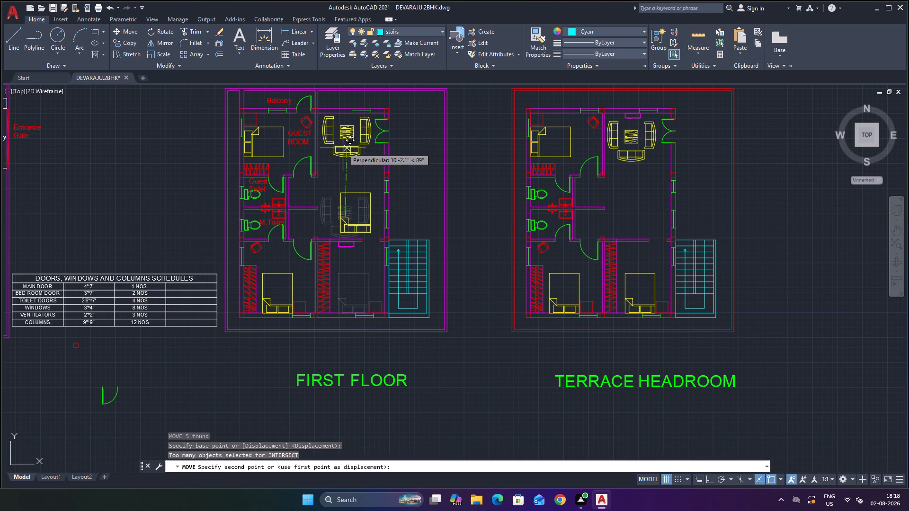
pyautogui.scroll(1, 345, 153)
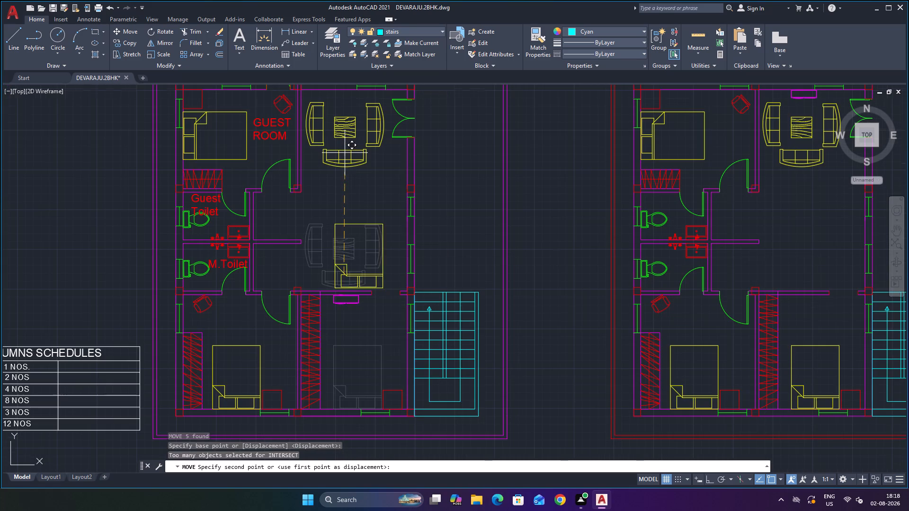
pyautogui.click(343, 152)
pyautogui.scroll(-1, 359, 192)
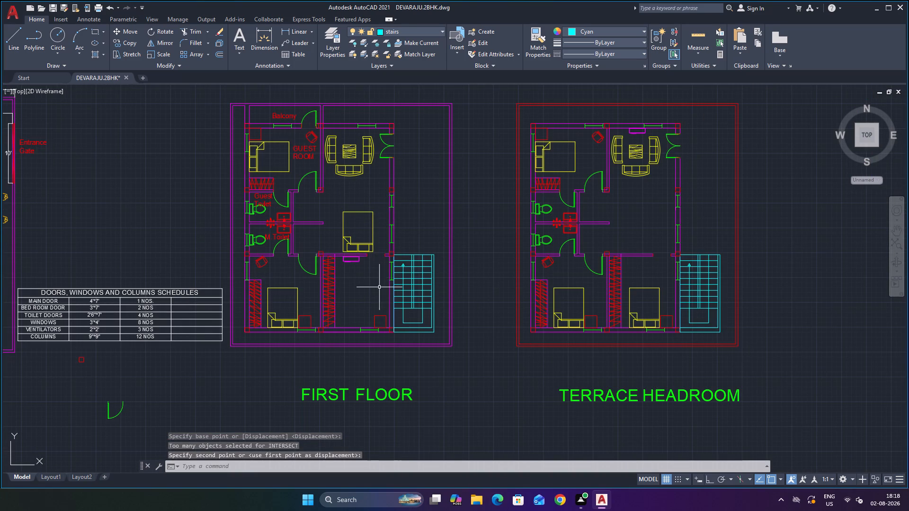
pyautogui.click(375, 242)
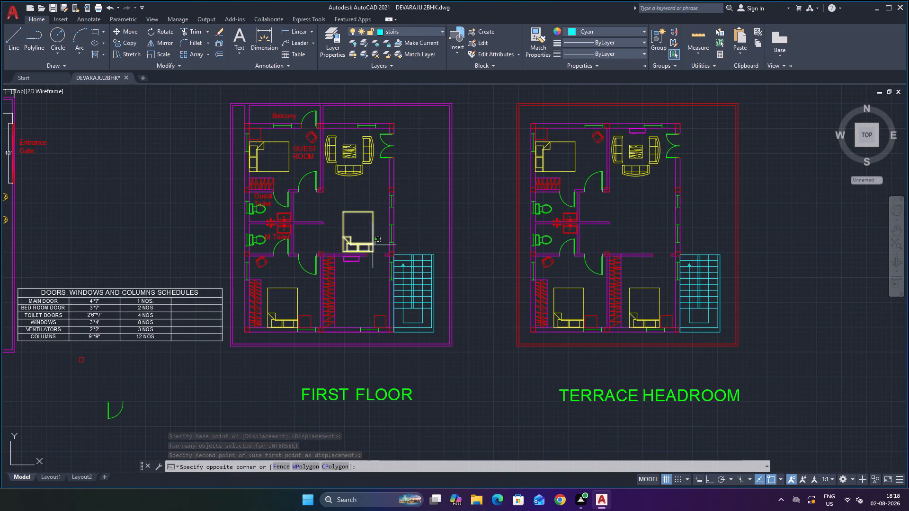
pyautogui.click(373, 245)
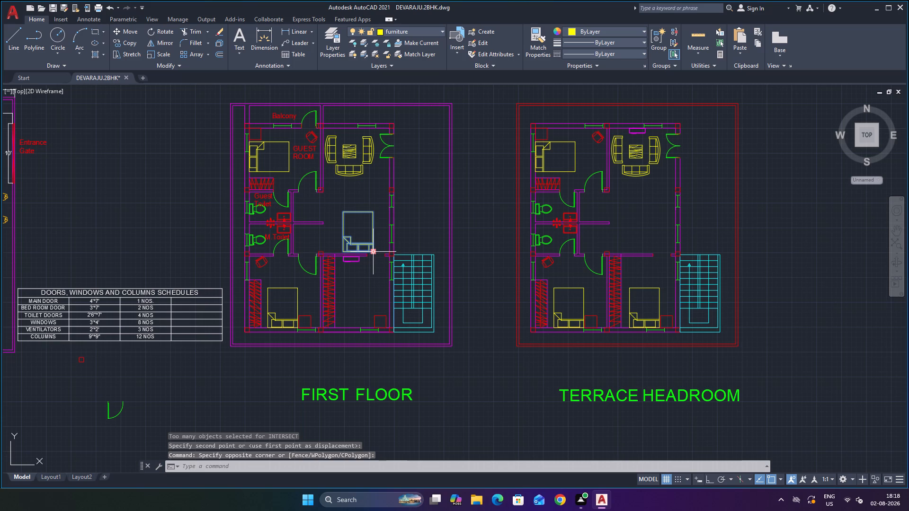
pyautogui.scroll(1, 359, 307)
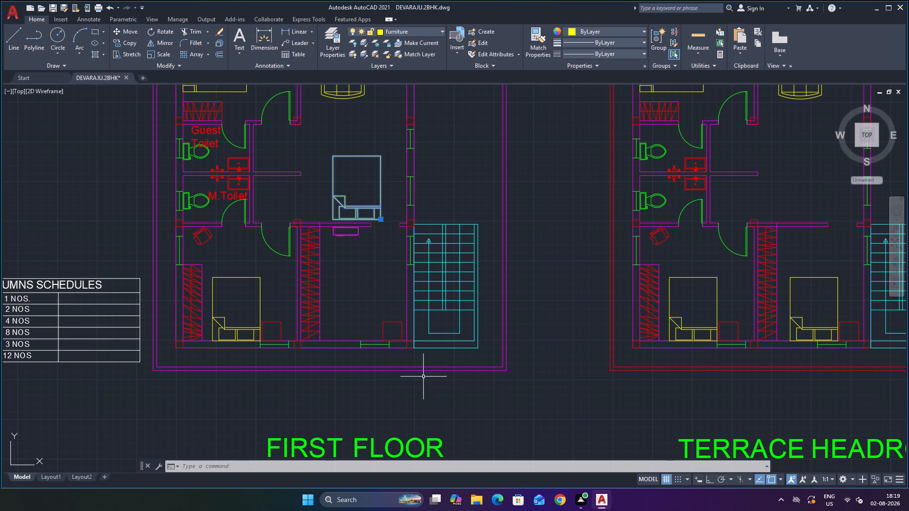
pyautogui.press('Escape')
# Offset the inner bottom wall line of the first floor bedroom beside the stairs 5' upward into the room.
pyautogui.press('o')
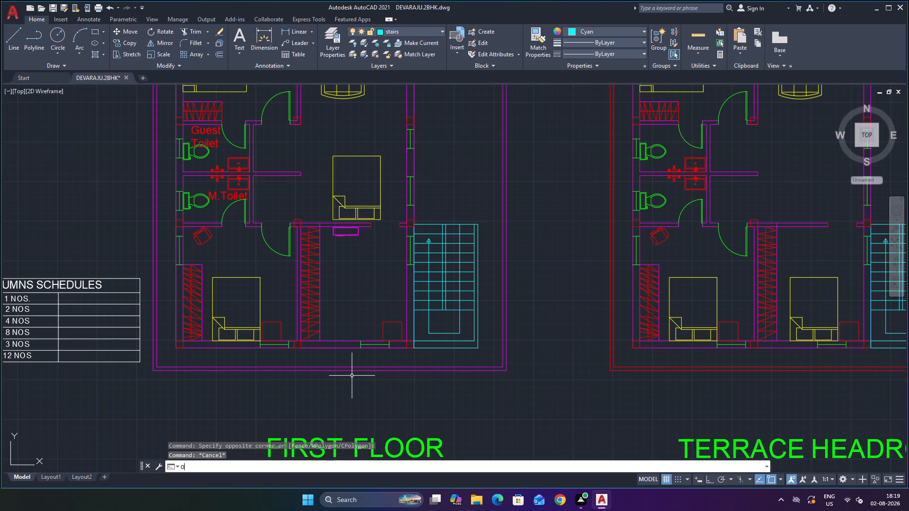
pyautogui.press('Return')
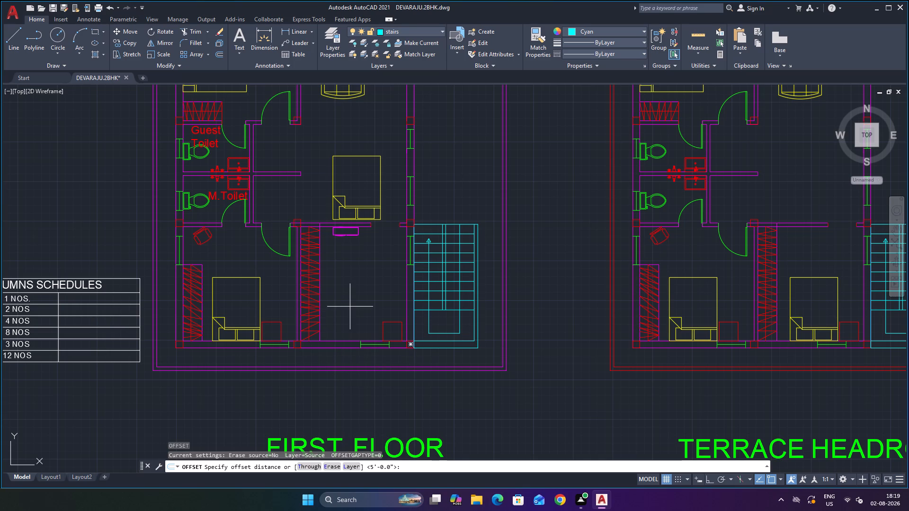
pyautogui.write("5'")
pyautogui.press('Return')
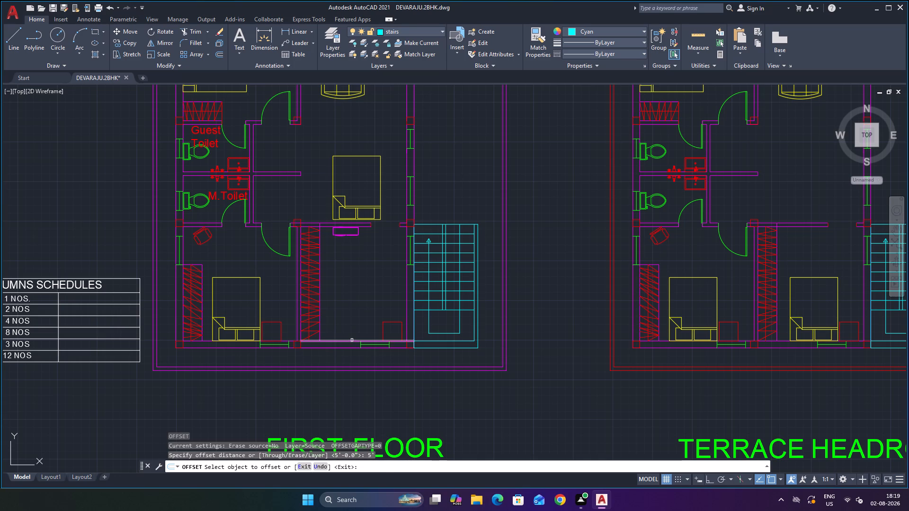
pyautogui.click(352, 340)
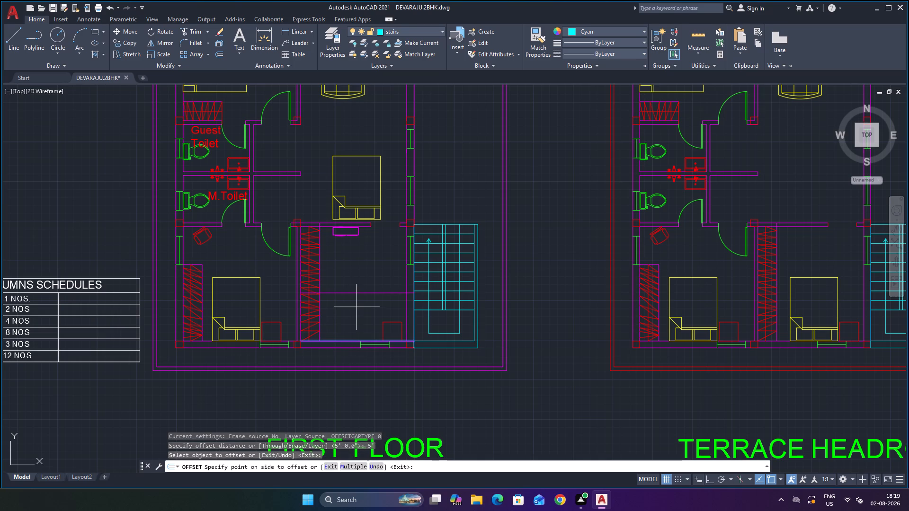
pyautogui.click(356, 307)
pyautogui.scroll(1, 362, 269)
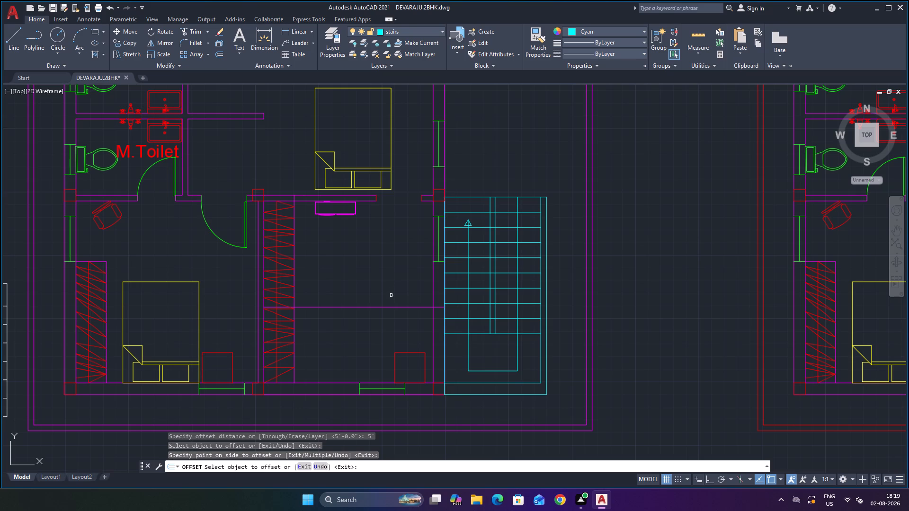
pyautogui.press('Escape')
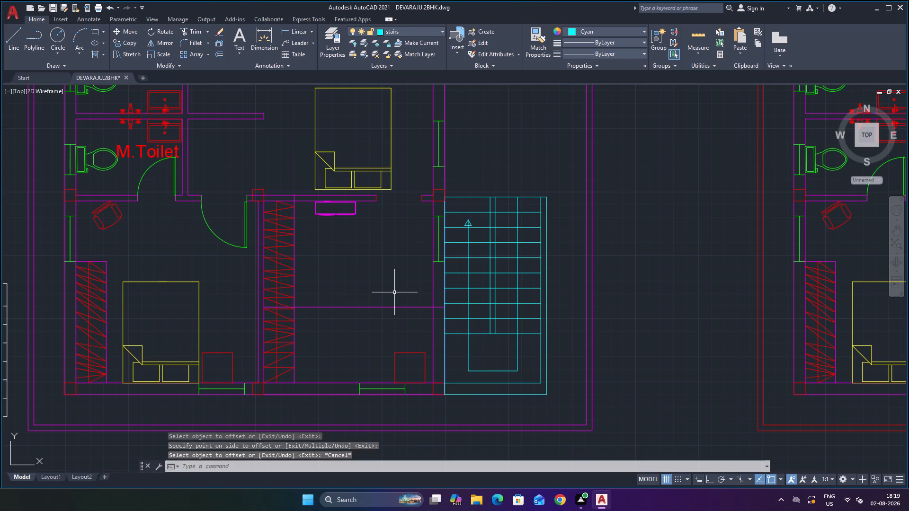
# Offset the new horizontal line in that bedroom 4.5" downward to form a partition wall.
pyautogui.press('space')
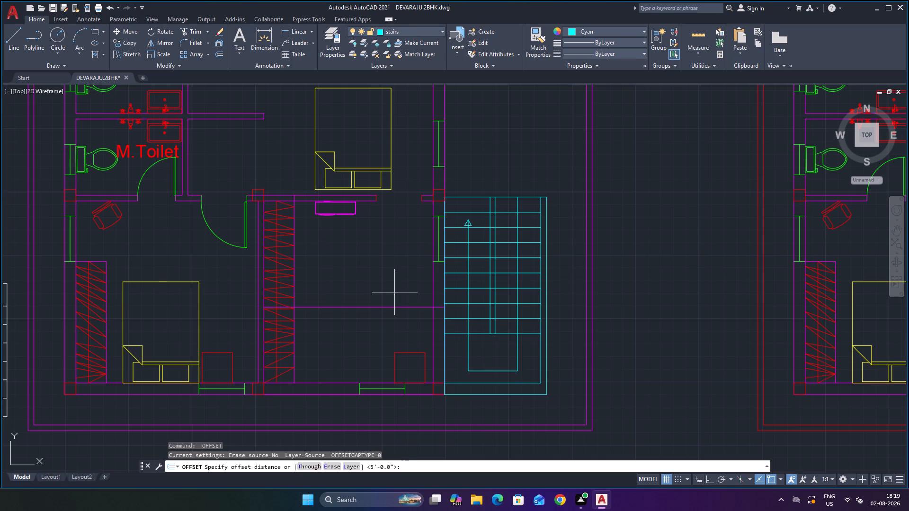
pyautogui.write('4.5')
pyautogui.press('Return')
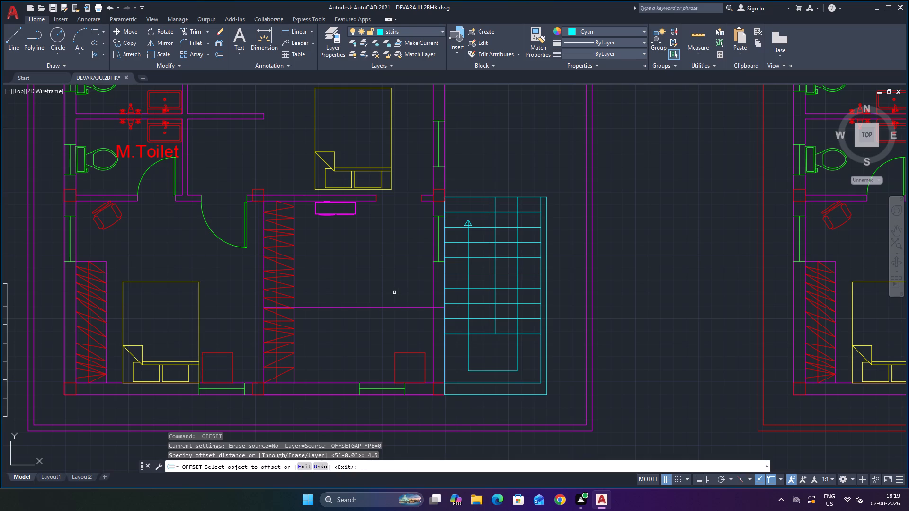
pyautogui.click(409, 308)
pyautogui.click(406, 323)
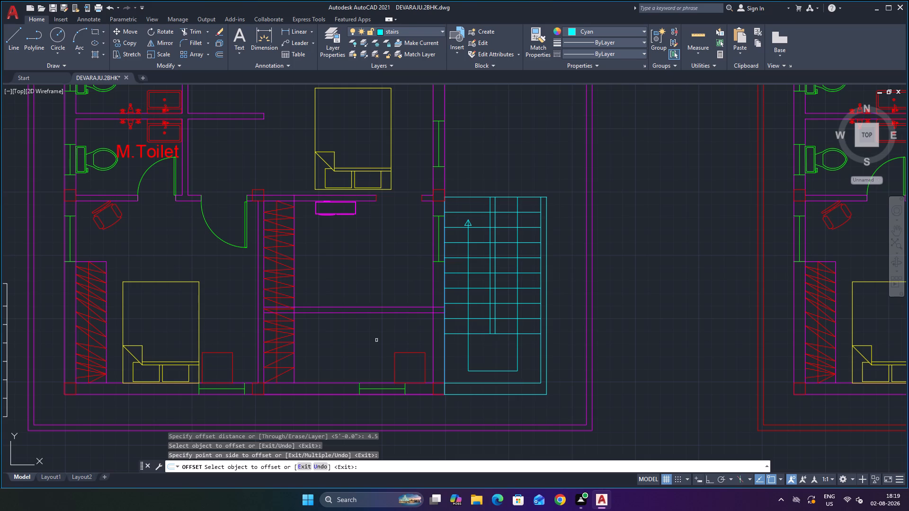
pyautogui.press('Escape')
# Inspect the new partition lines where they meet the wardrobe and the stair-side wall on the first floor.
pyautogui.scroll(-1, 369, 337)
pyautogui.scroll(1, 369, 337)
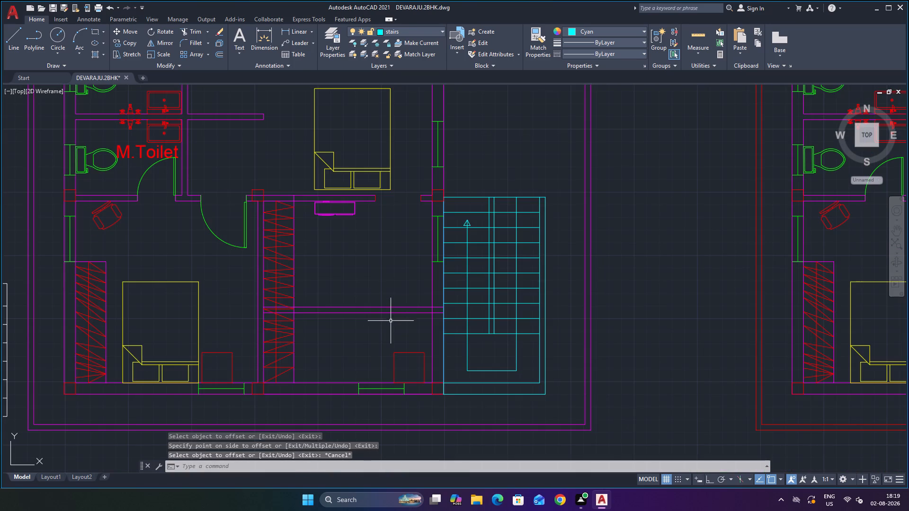
pyautogui.scroll(1, 380, 271)
pyautogui.scroll(-1, 386, 284)
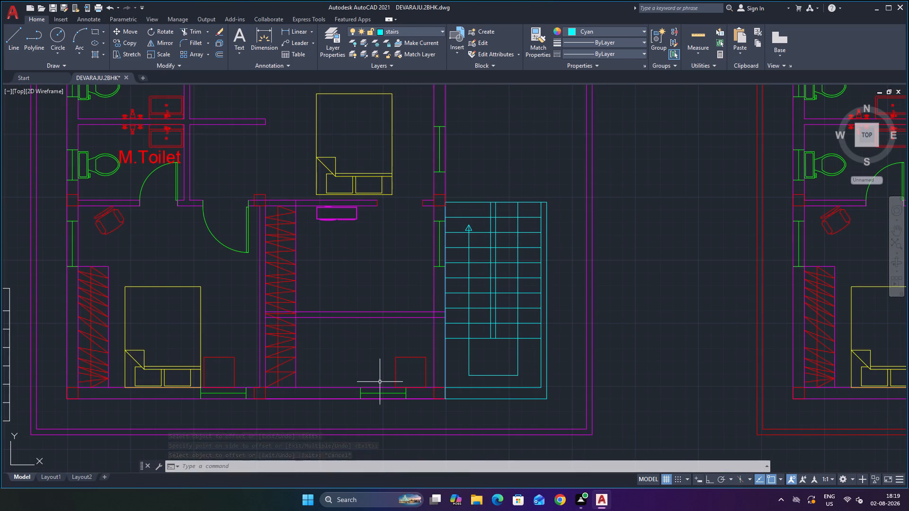
pyautogui.scroll(1, 391, 358)
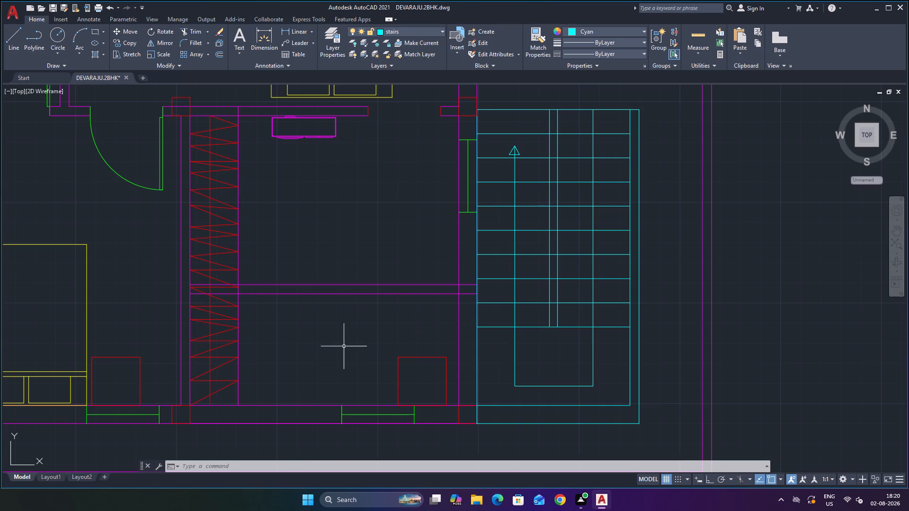
pyautogui.scroll(-2, 335, 326)
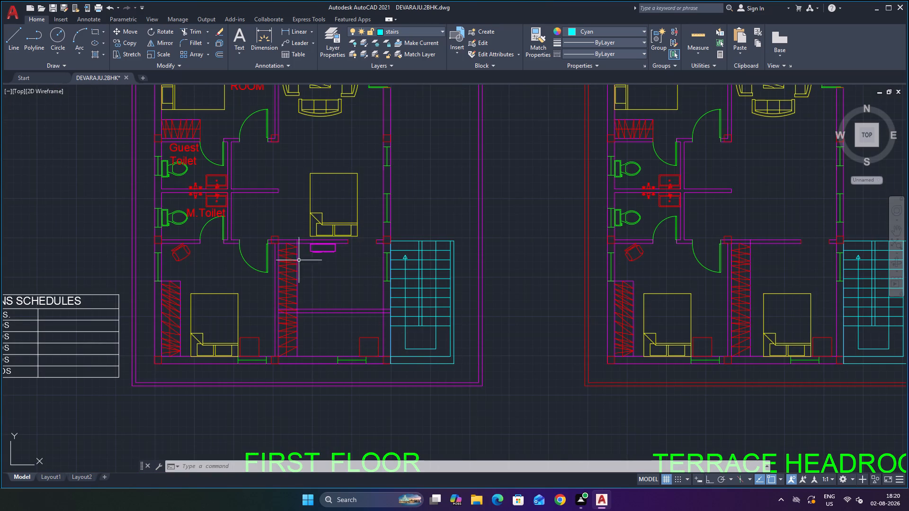
pyautogui.scroll(1, 335, 280)
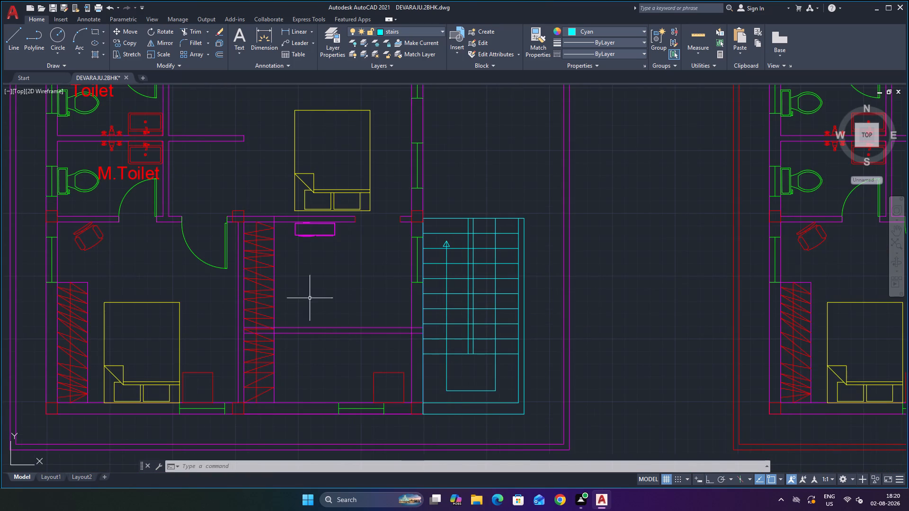
pyautogui.press('Escape')
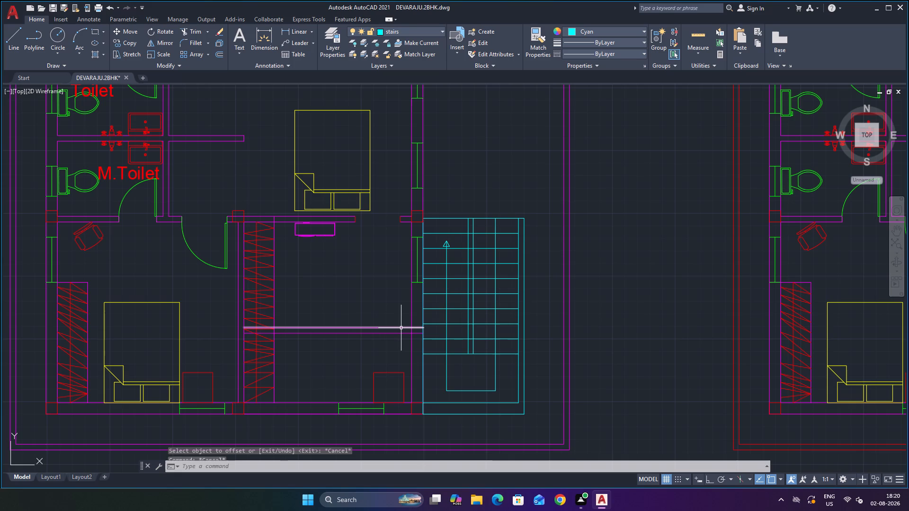
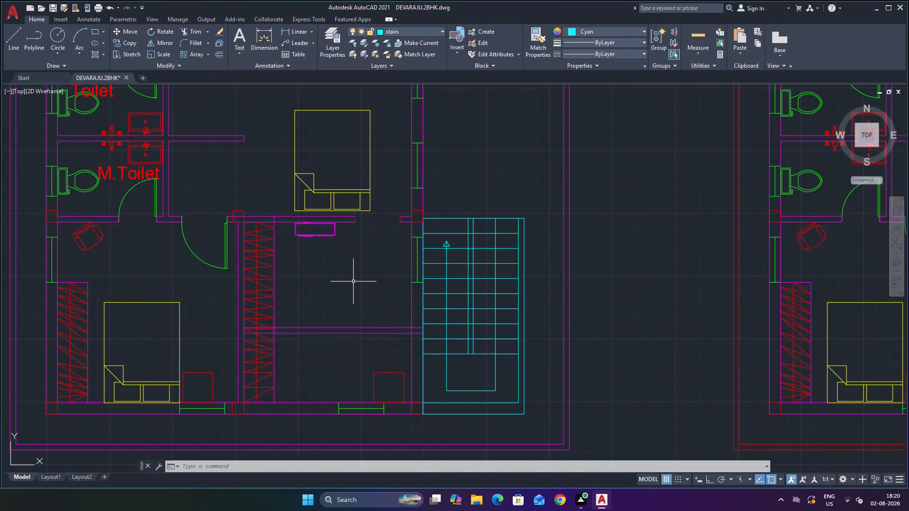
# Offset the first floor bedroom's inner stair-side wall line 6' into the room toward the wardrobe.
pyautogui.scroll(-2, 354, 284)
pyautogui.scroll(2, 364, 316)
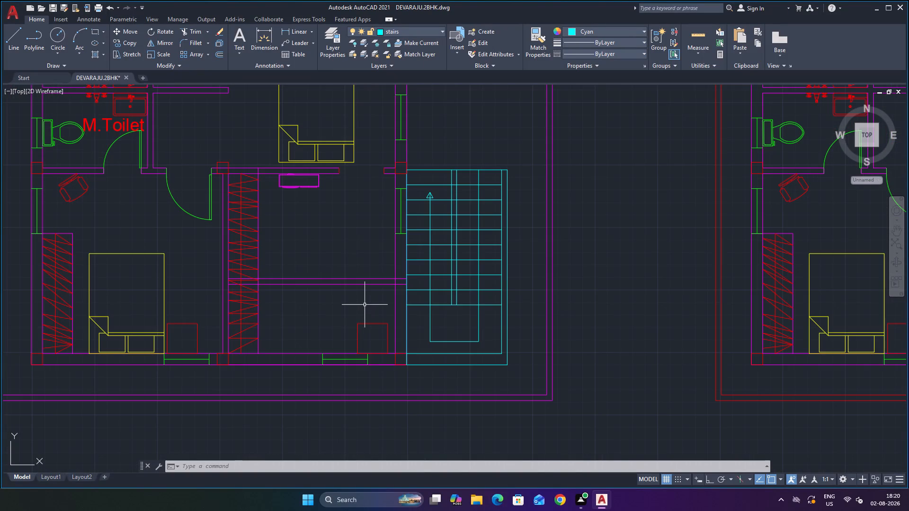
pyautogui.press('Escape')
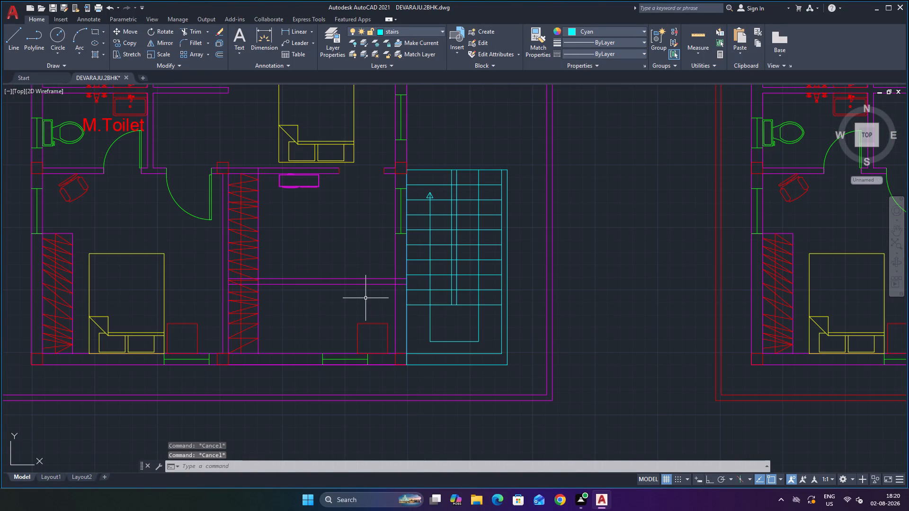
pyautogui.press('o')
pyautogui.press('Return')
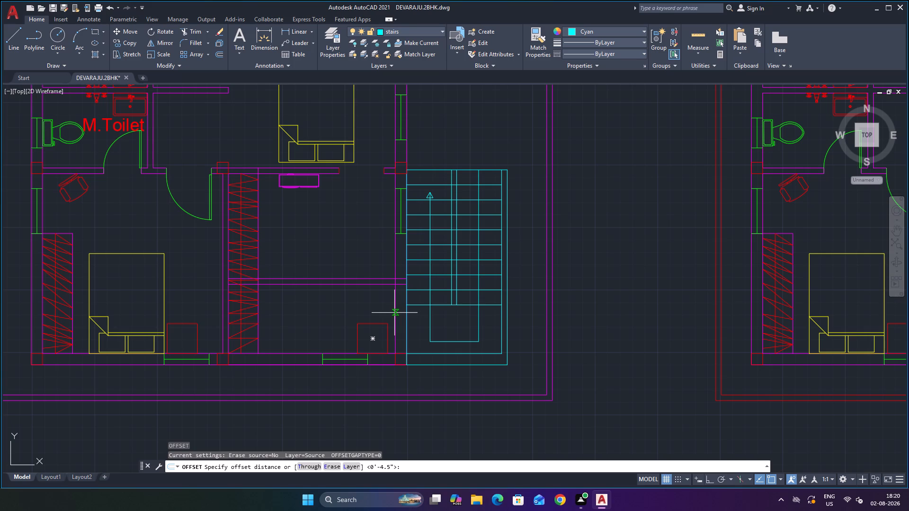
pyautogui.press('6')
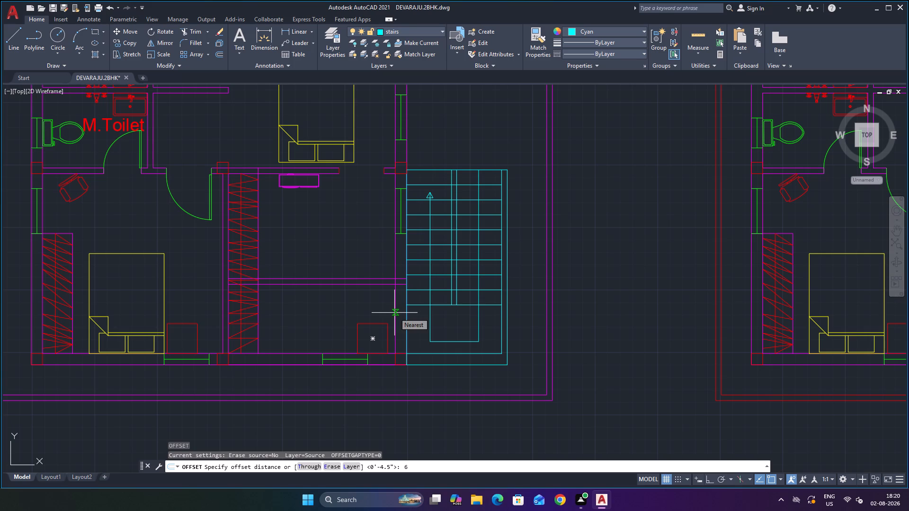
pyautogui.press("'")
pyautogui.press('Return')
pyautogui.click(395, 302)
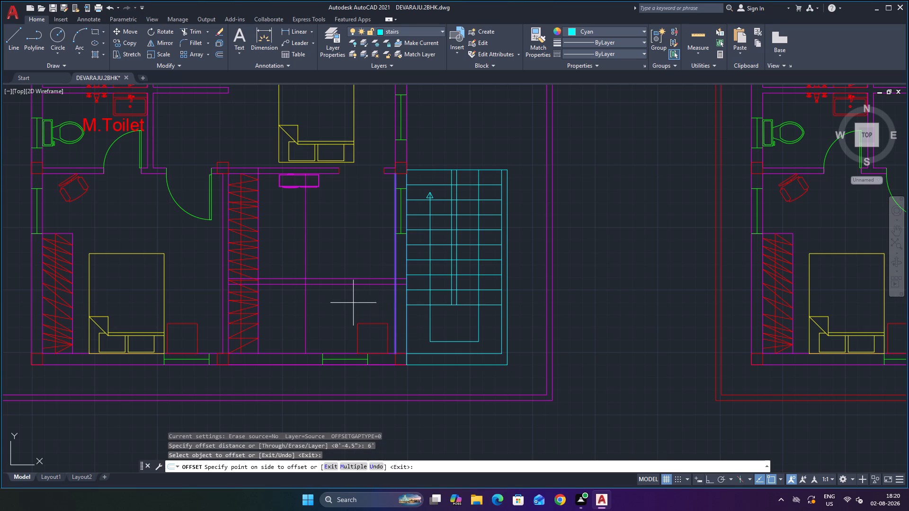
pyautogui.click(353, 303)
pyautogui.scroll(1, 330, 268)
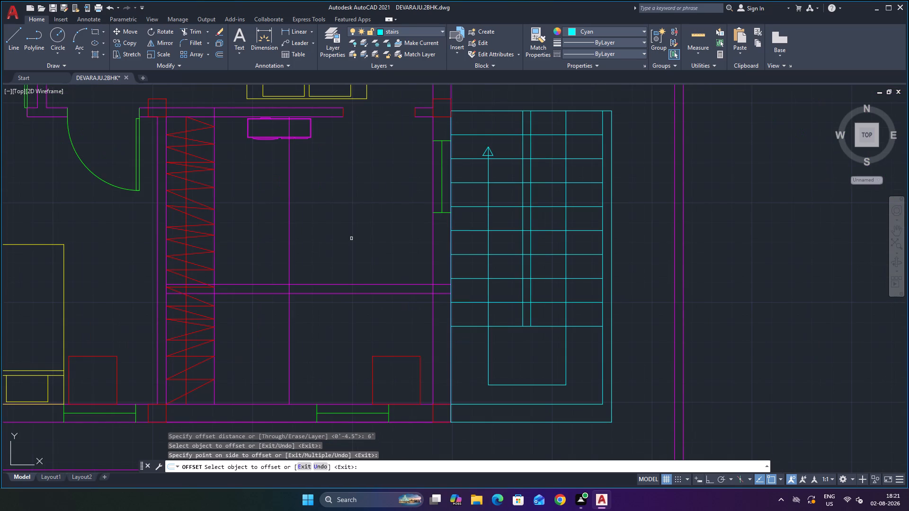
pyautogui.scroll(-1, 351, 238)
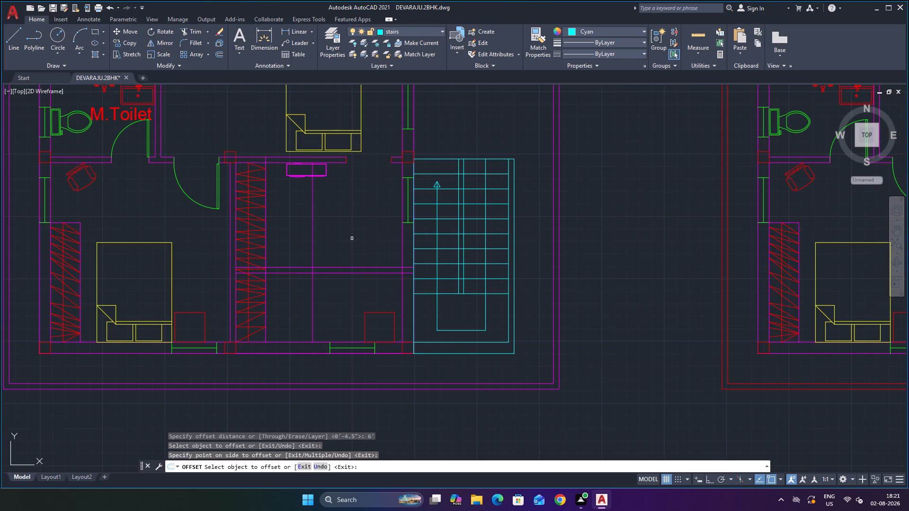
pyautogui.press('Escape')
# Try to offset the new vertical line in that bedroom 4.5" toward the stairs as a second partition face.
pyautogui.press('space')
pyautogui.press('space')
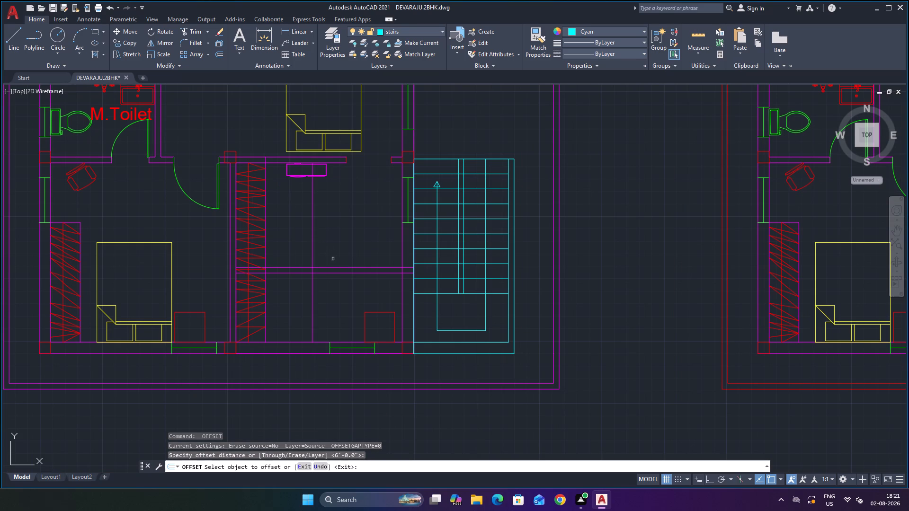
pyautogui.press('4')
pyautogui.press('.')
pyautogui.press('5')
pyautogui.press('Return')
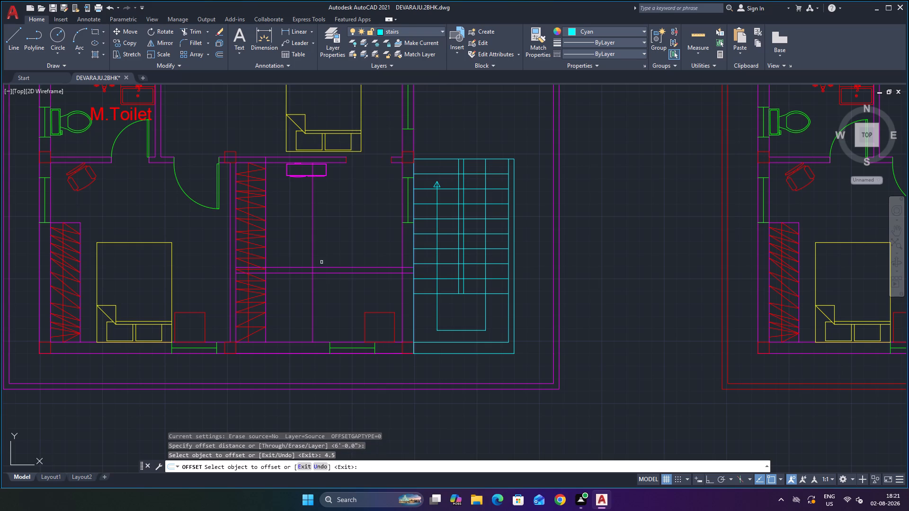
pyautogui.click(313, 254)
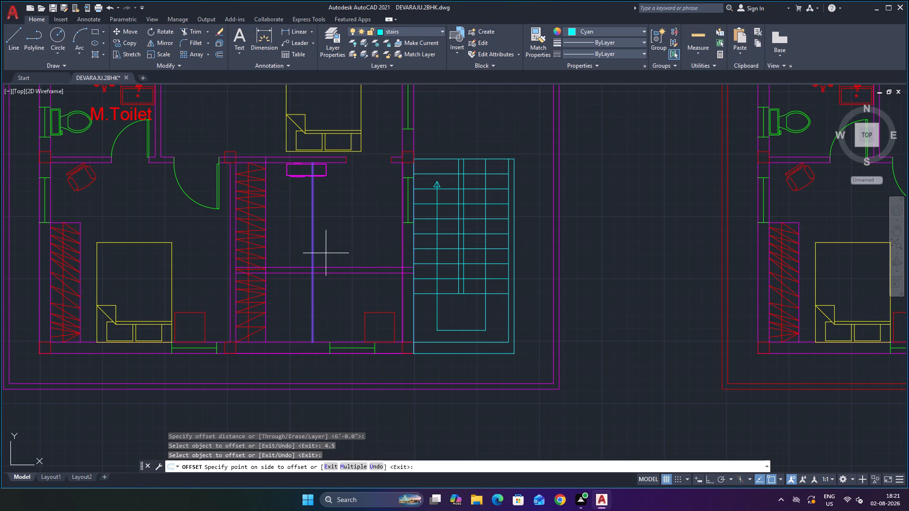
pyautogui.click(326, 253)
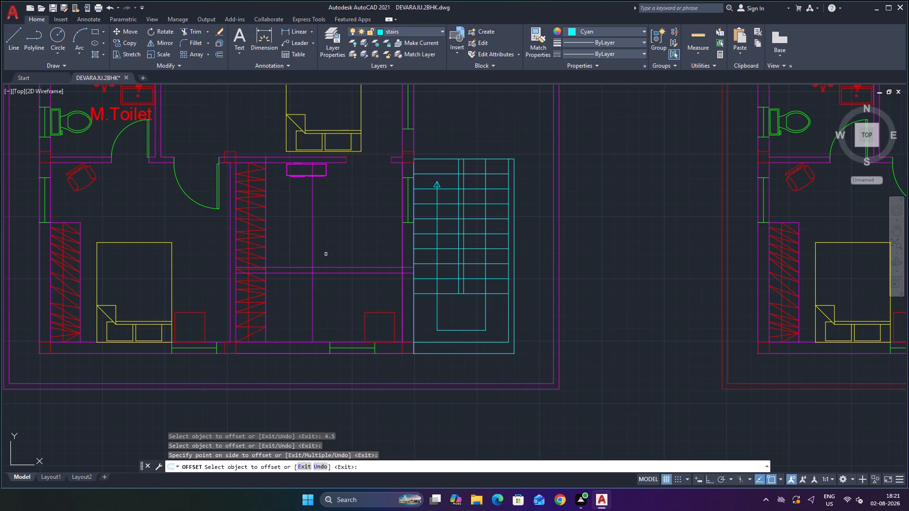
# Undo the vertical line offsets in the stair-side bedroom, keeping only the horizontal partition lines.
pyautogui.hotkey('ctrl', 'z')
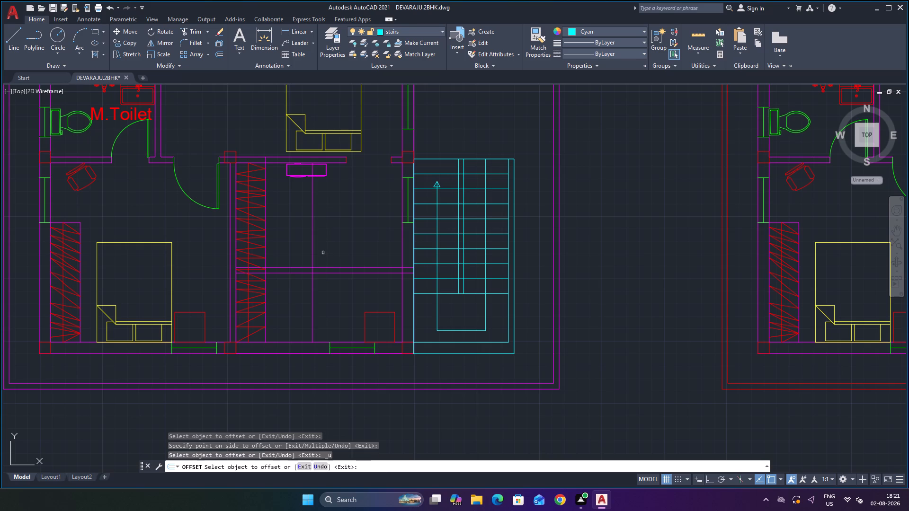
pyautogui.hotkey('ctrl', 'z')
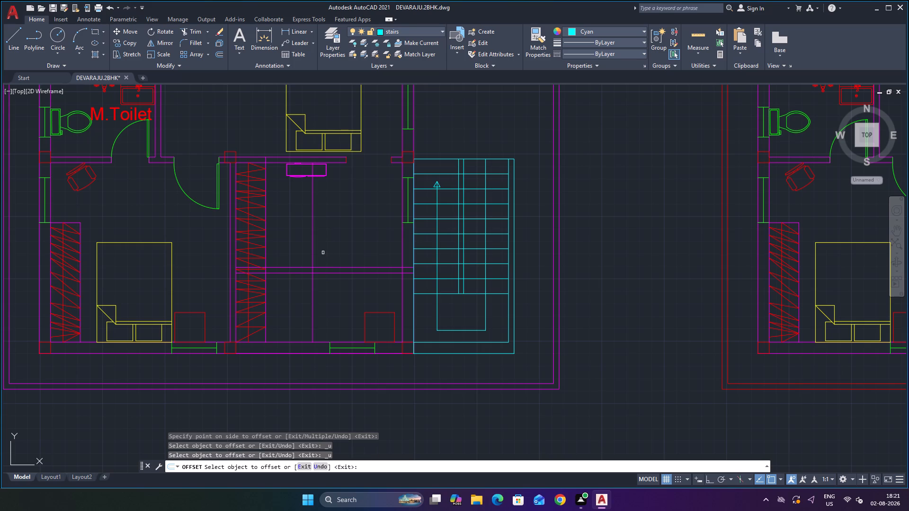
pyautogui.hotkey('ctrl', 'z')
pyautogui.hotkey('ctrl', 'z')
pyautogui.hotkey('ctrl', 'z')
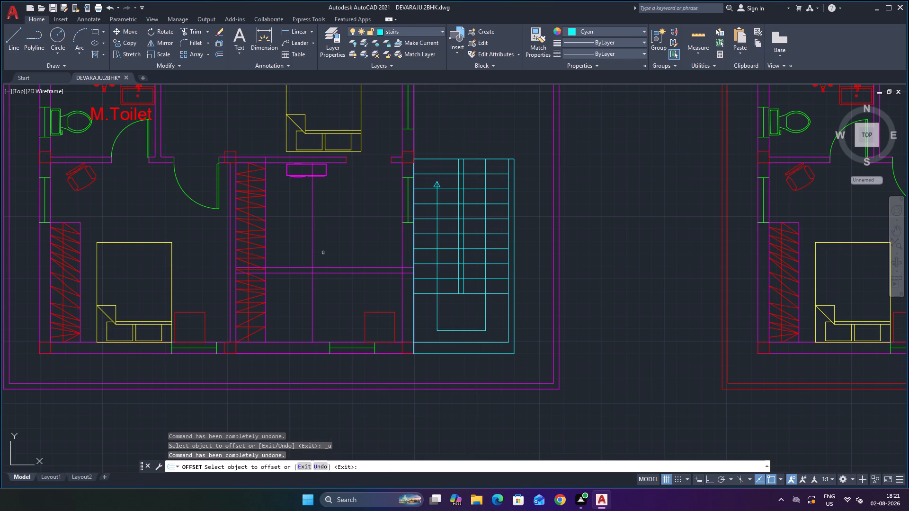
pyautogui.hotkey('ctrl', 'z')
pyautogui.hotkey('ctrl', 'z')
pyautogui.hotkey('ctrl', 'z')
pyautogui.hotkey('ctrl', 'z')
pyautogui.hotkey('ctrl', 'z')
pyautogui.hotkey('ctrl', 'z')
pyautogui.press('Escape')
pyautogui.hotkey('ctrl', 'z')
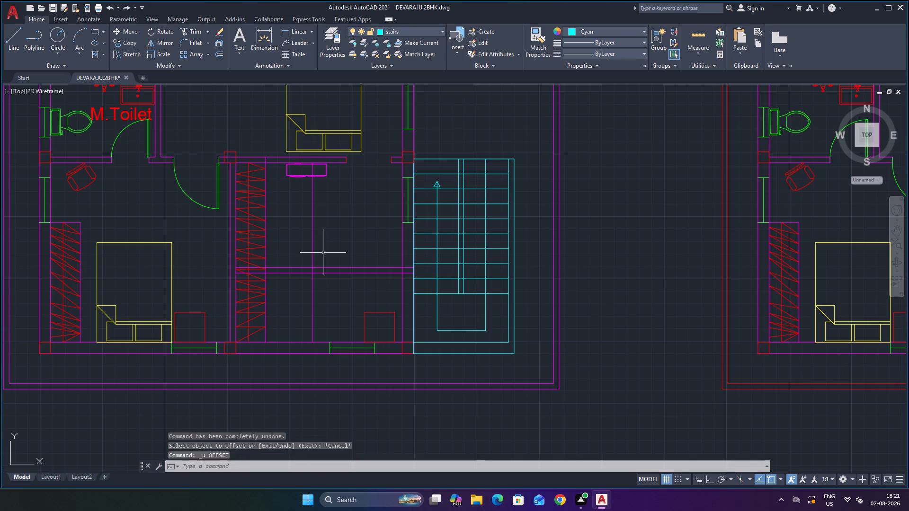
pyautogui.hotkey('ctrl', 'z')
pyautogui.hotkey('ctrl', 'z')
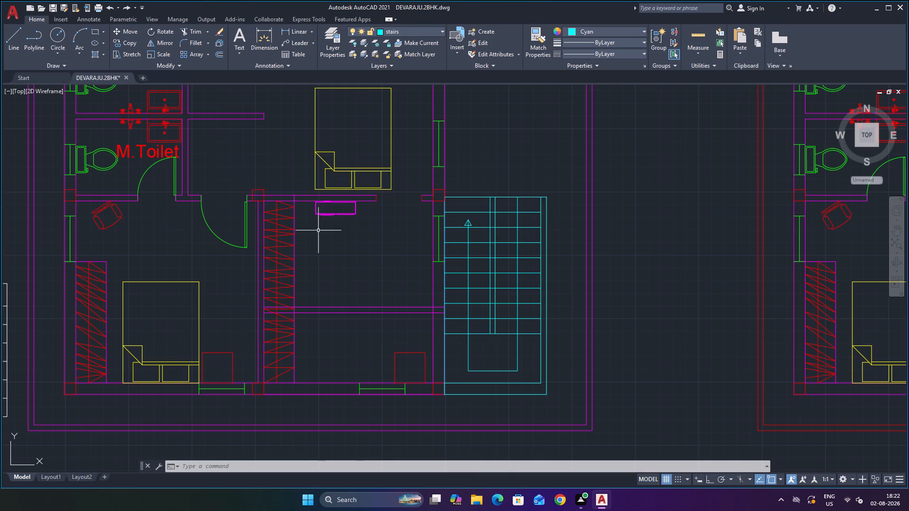
# Rotate the first floor bed above the stair-side bedroom 90° clockwise about its lower corner nearest the stairs.
pyautogui.scroll(-2, 369, 286)
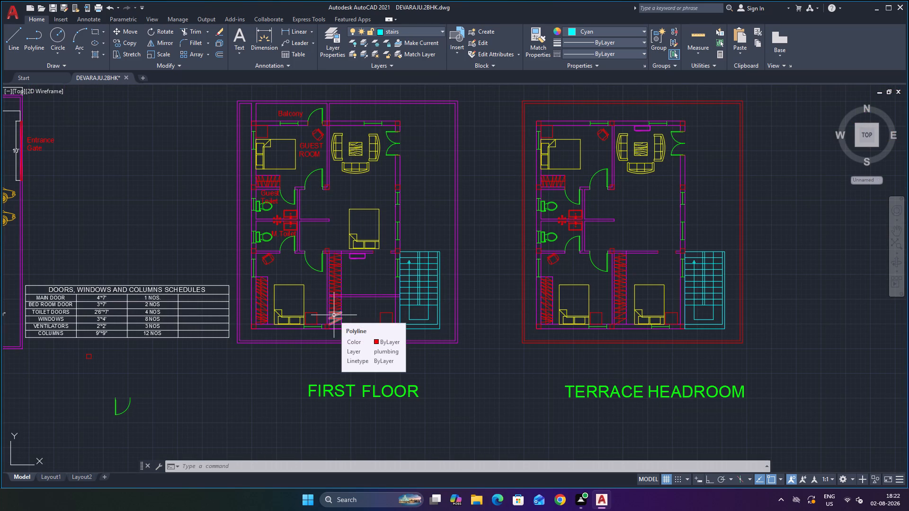
pyautogui.scroll(1, 402, 326)
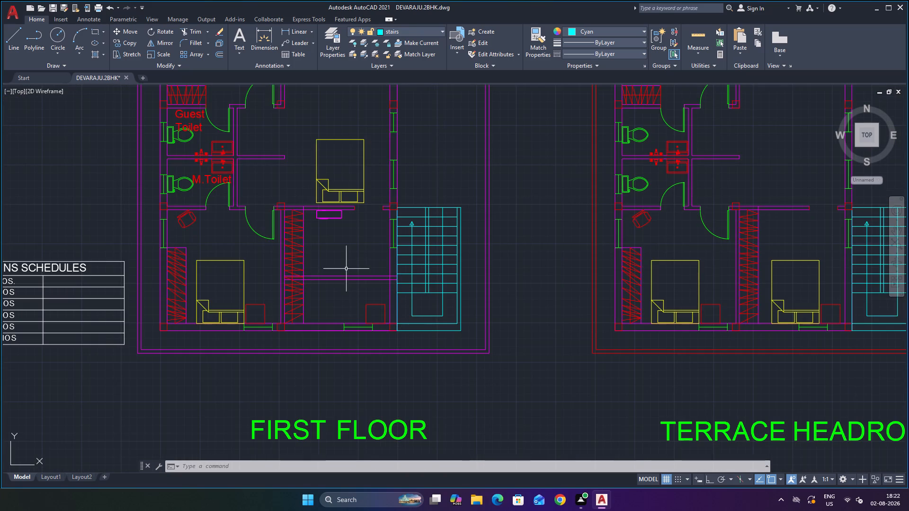
pyautogui.scroll(1, 353, 286)
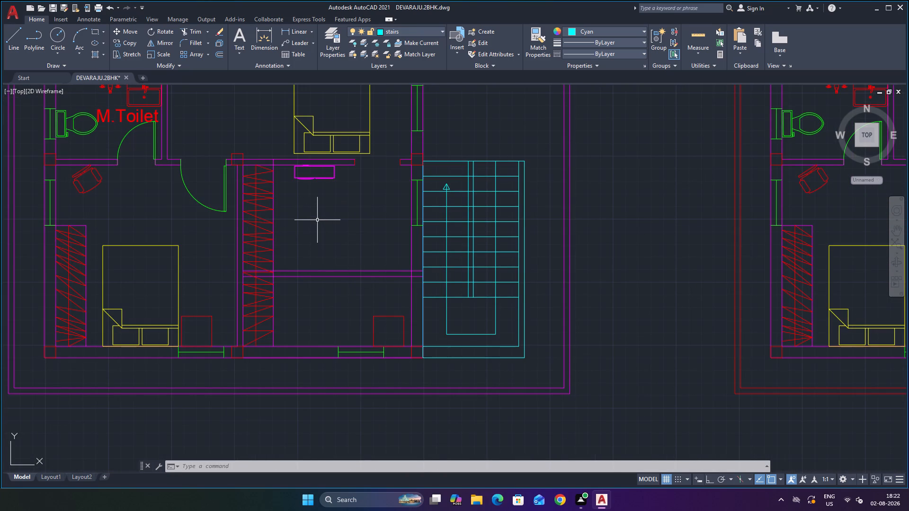
pyautogui.scroll(-2, 321, 200)
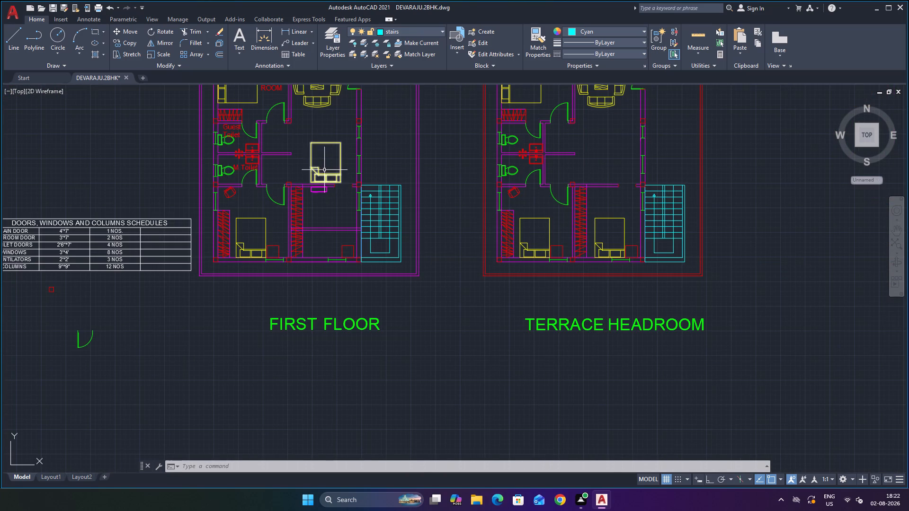
pyautogui.click(334, 142)
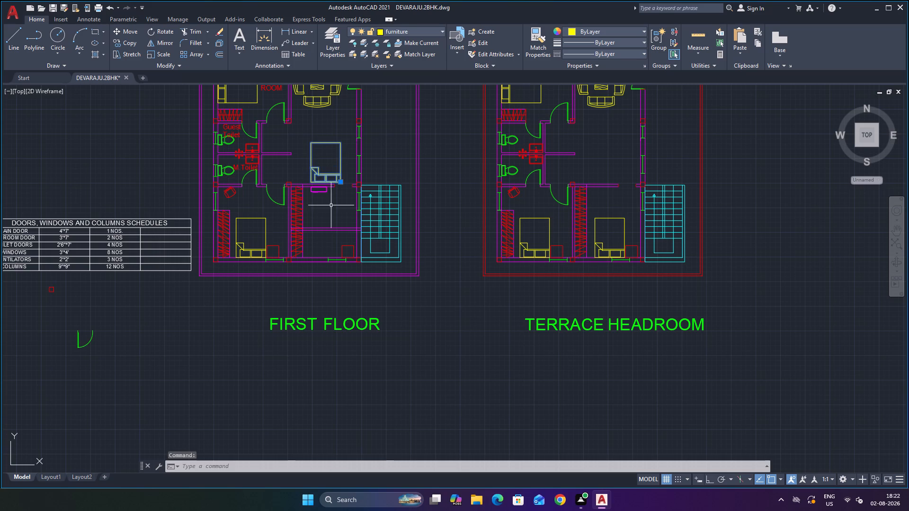
pyautogui.write('RO')
pyautogui.press('Return')
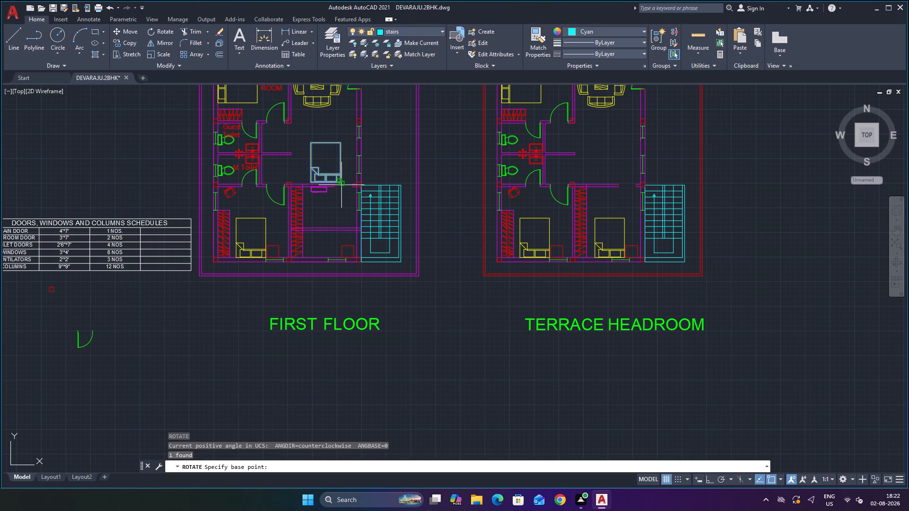
pyautogui.click(341, 185)
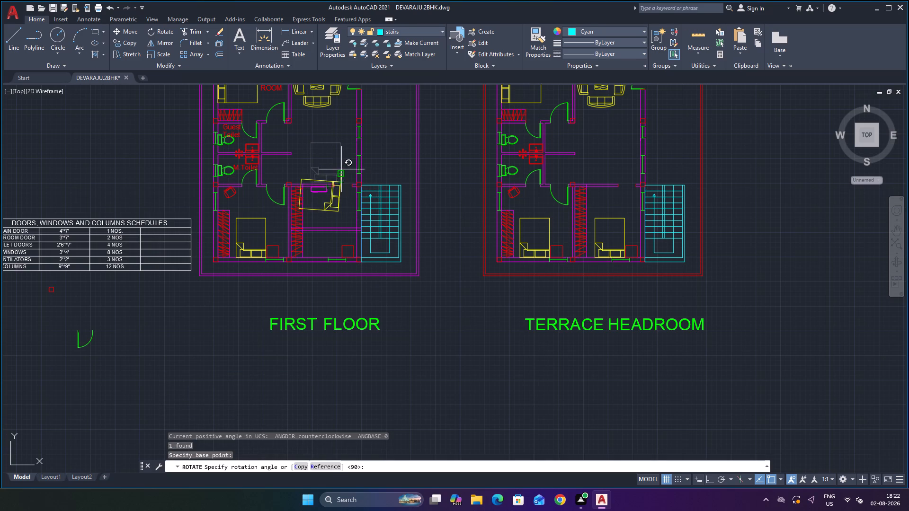
pyautogui.click(341, 212)
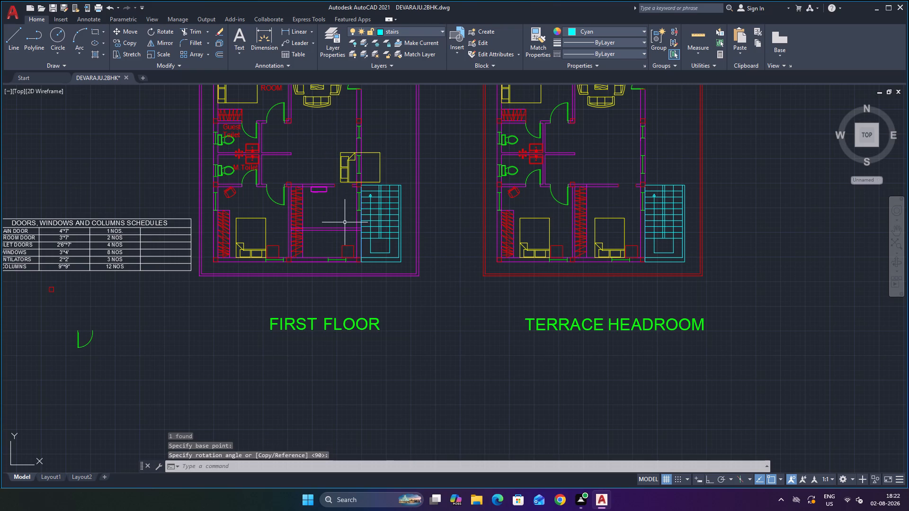
# Move the rotated bed into the stair-side bedroom, just above the partition, between the wardrobe and the stair-side wall.
pyautogui.scroll(2, 346, 222)
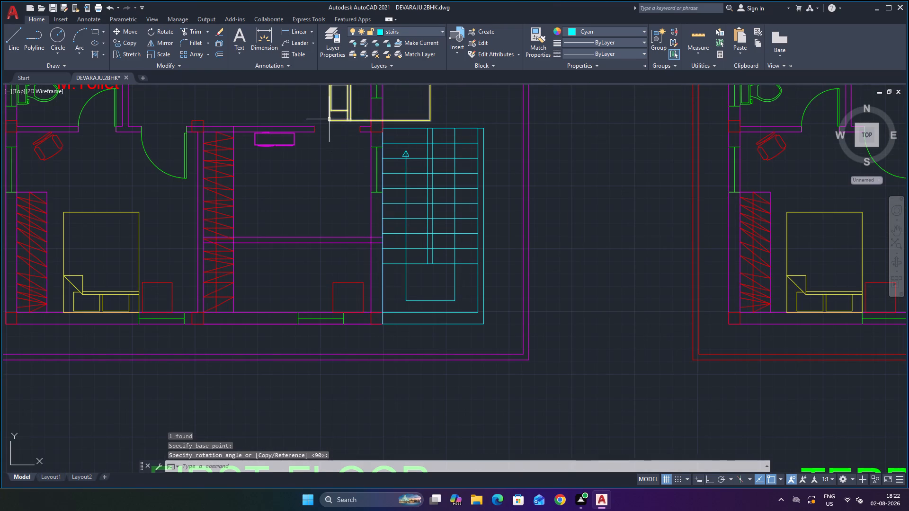
pyautogui.click(329, 119)
pyautogui.click(330, 121)
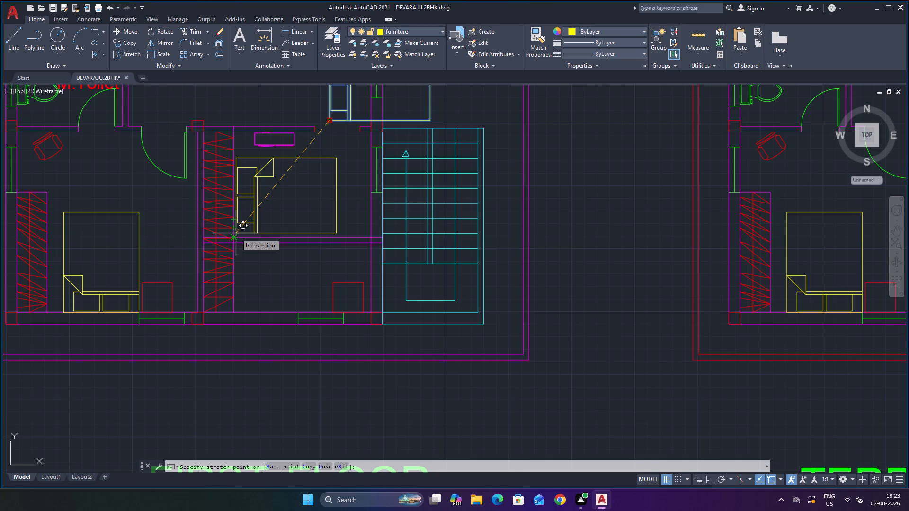
pyautogui.scroll(-2, 273, 264)
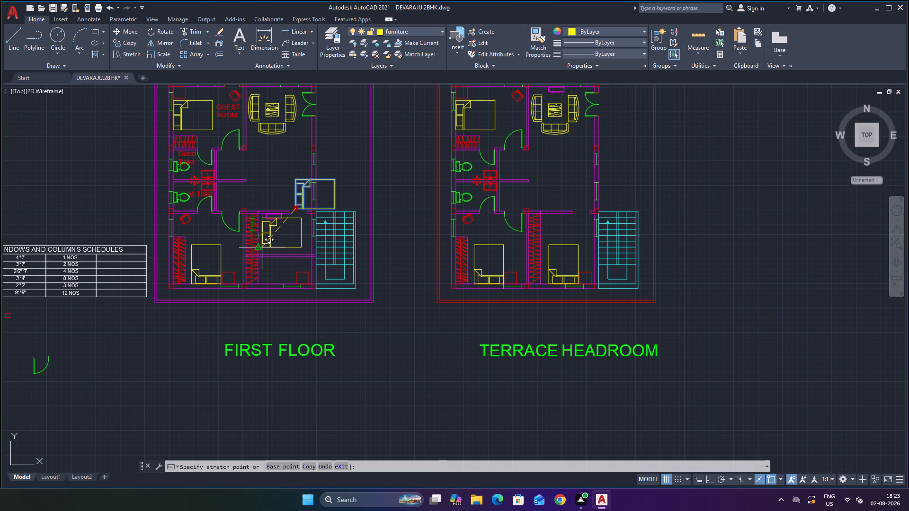
pyautogui.scroll(2, 262, 247)
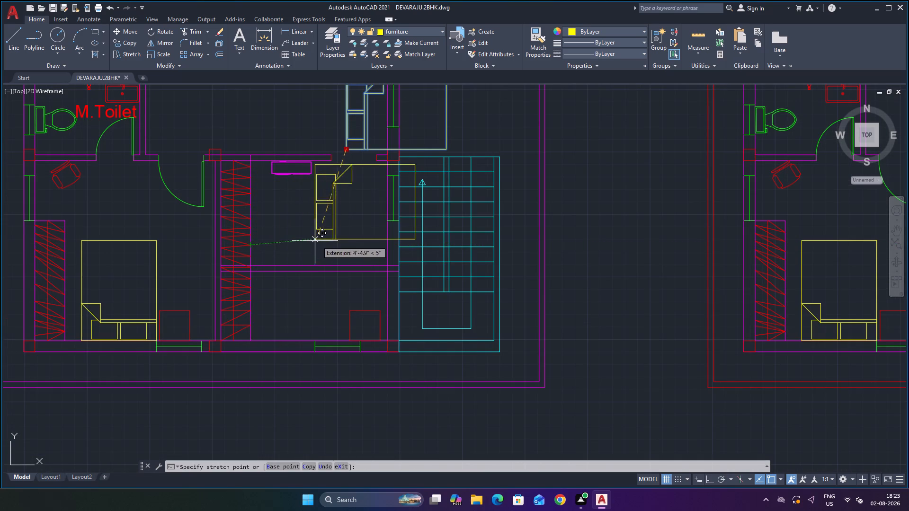
pyautogui.click(274, 258)
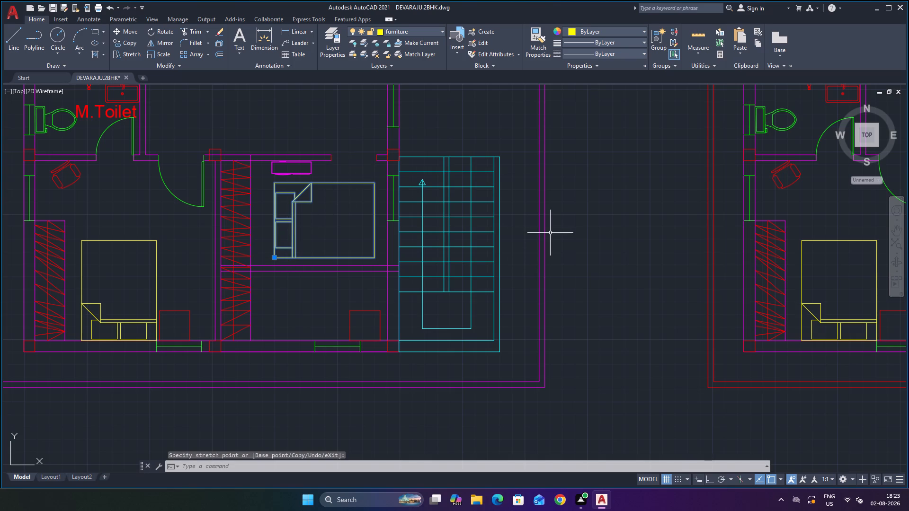
pyautogui.press('Escape')
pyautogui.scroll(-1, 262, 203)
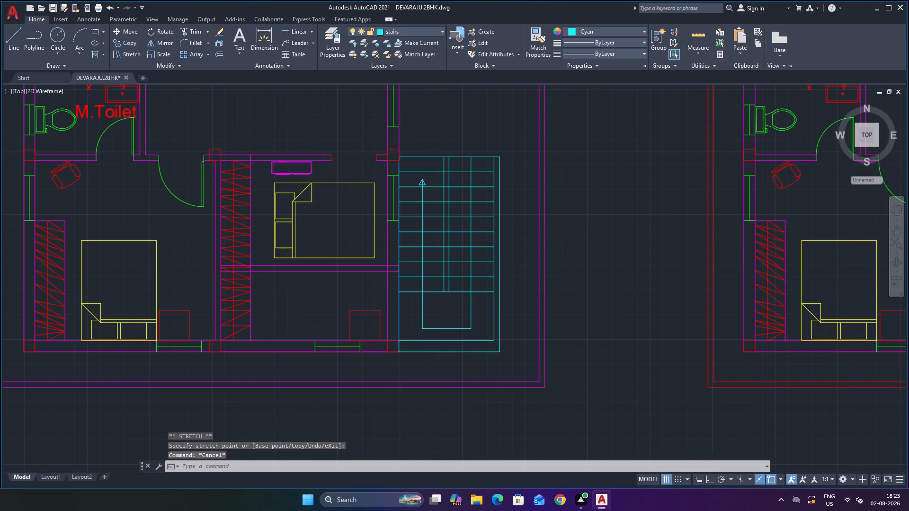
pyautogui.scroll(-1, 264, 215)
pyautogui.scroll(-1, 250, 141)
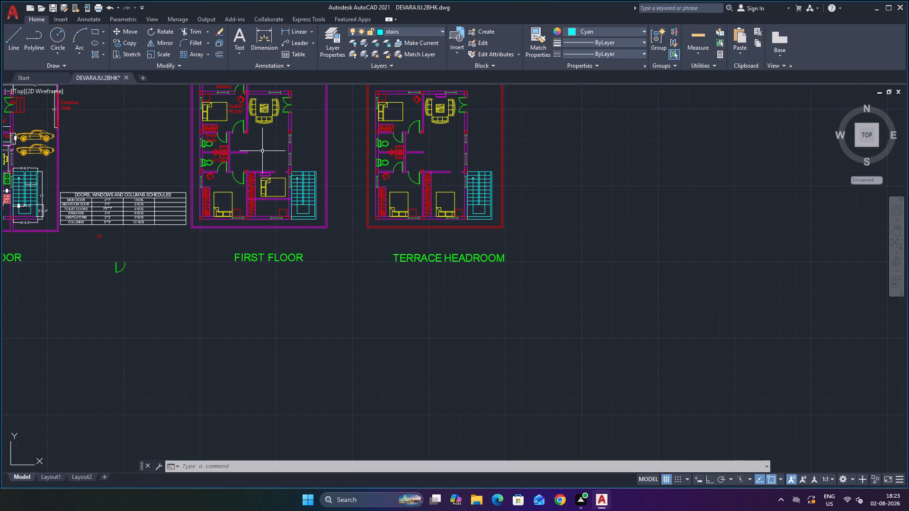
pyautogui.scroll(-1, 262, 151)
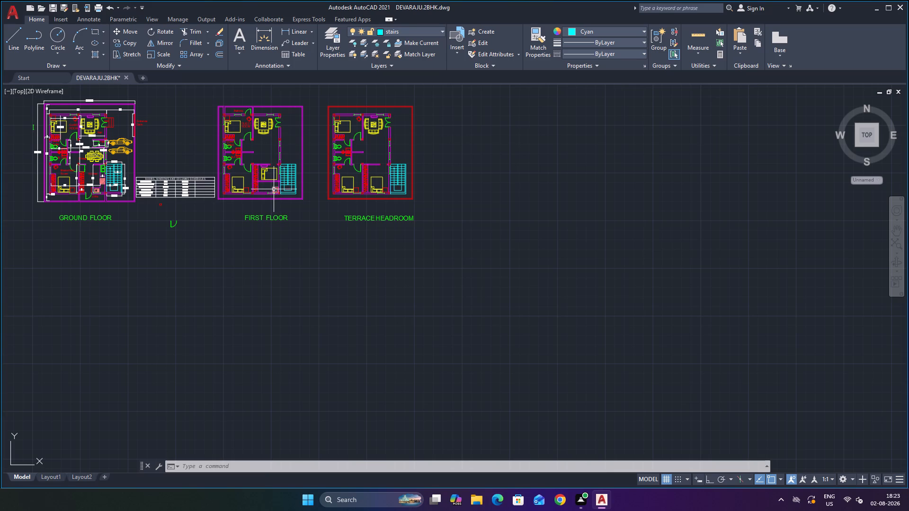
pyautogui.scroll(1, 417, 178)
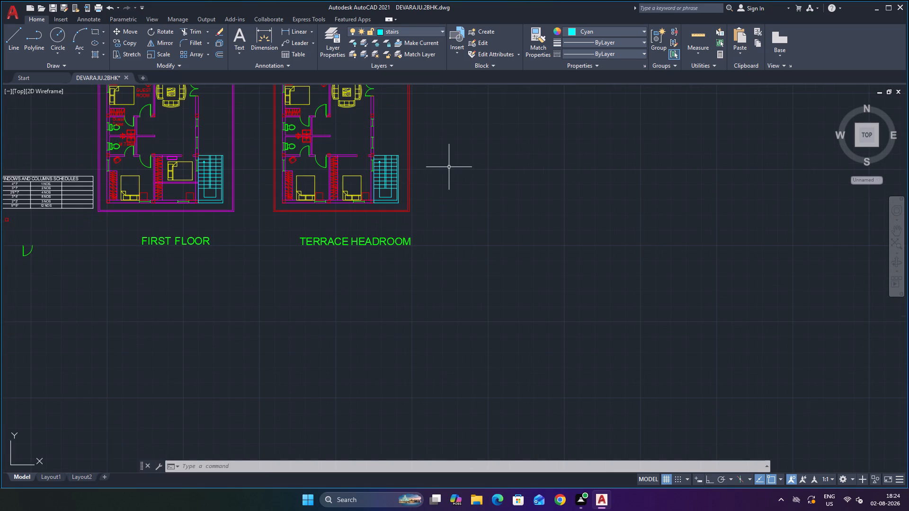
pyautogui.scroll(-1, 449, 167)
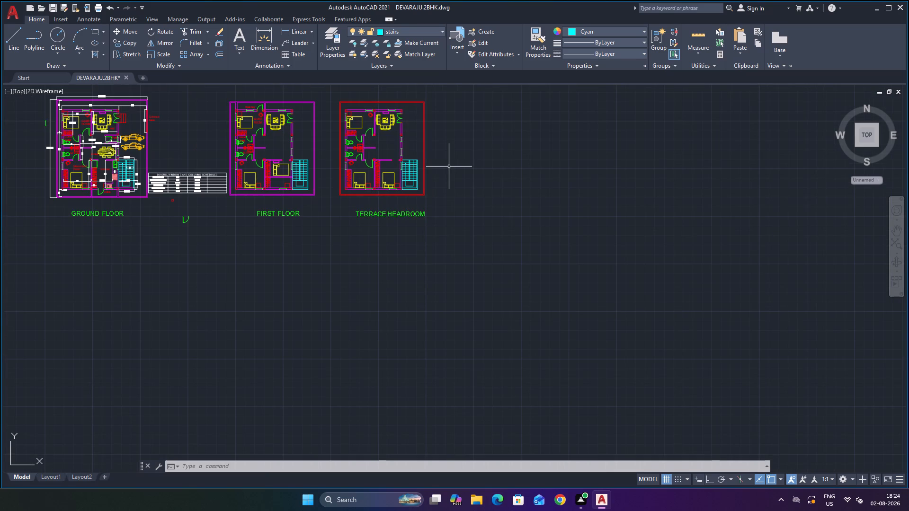
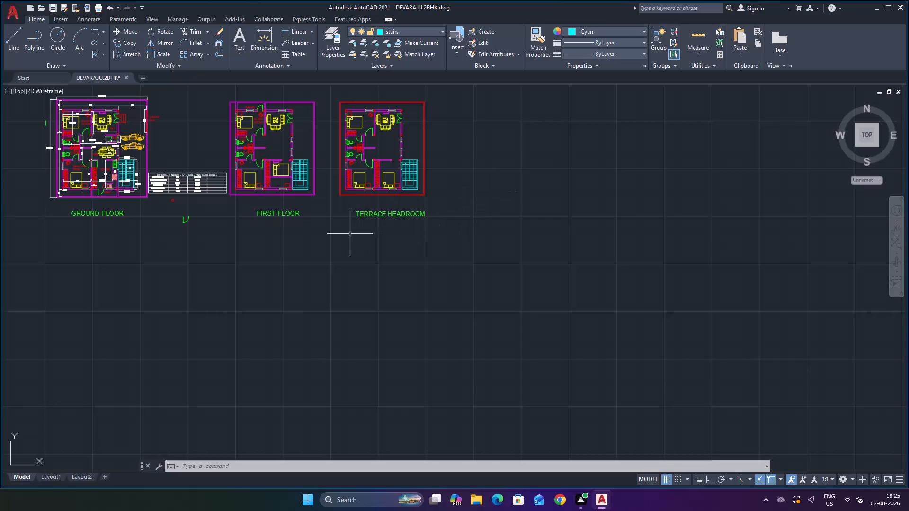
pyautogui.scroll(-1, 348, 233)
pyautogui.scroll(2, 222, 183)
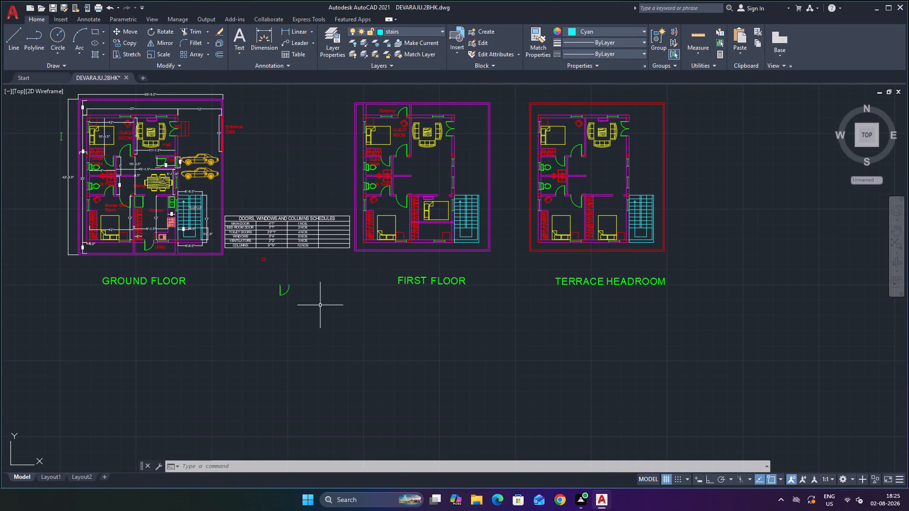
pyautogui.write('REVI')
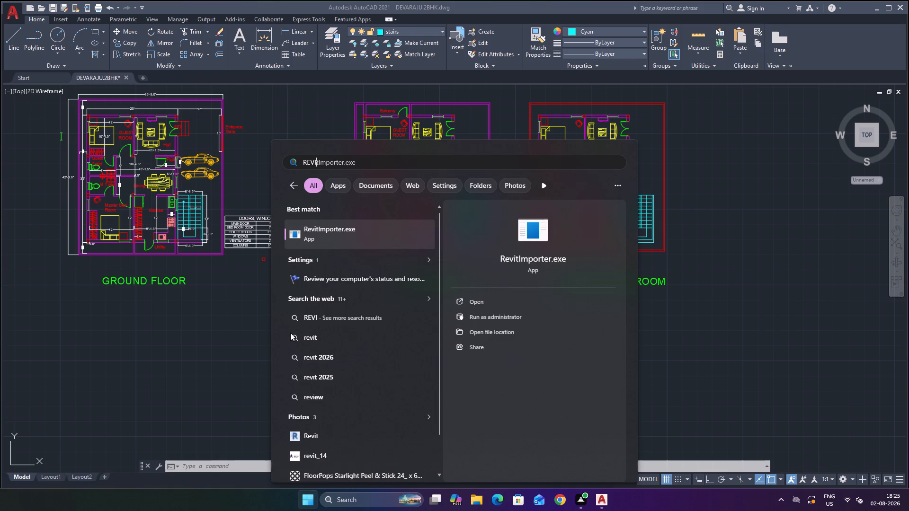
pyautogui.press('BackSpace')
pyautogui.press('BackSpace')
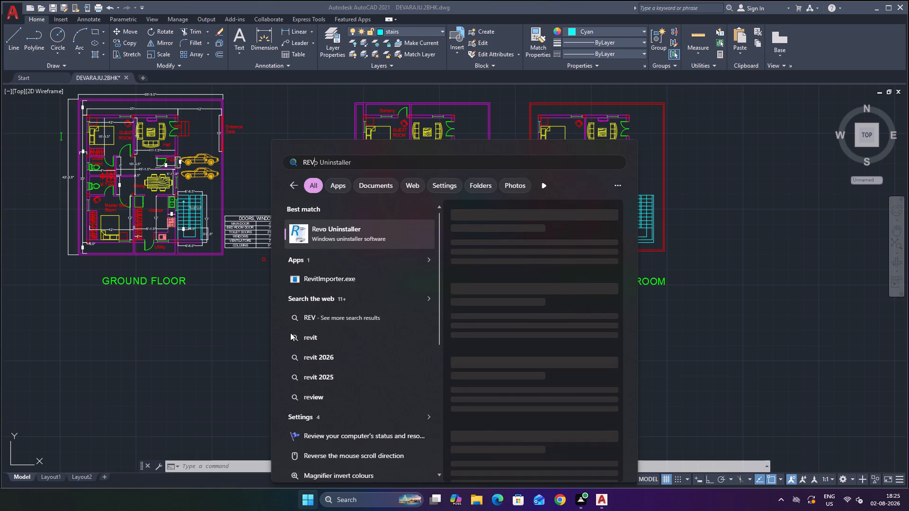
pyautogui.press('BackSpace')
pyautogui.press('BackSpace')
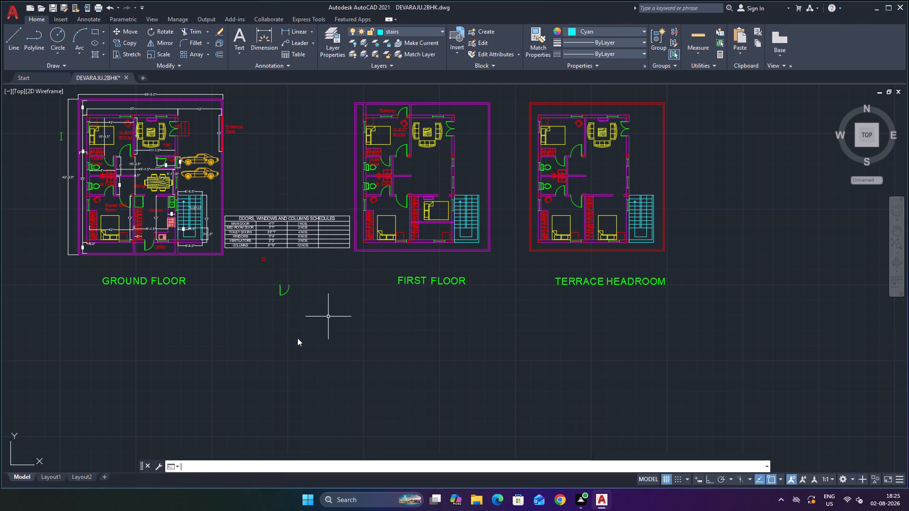
# Examine the floor plans, focusing on the first floor's hall, toilet partition, stair-side bedroom and stairs.
pyautogui.scroll(1, 288, 292)
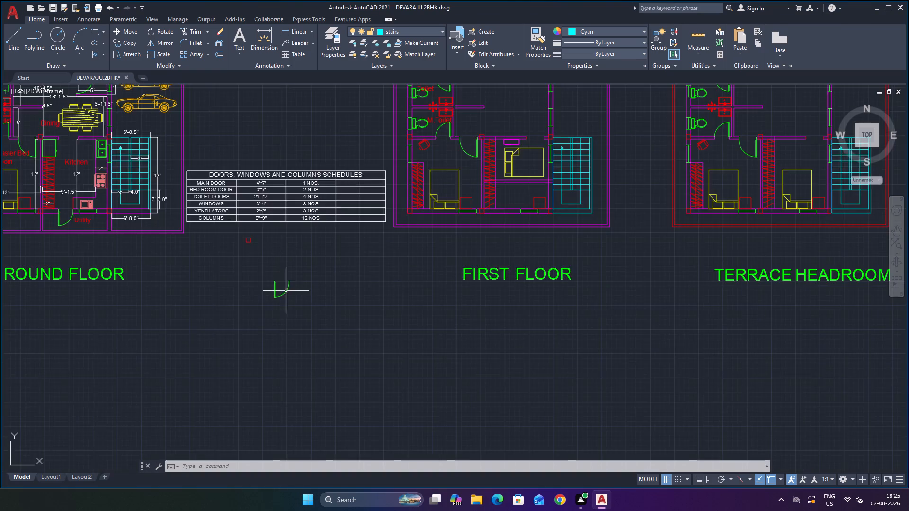
pyautogui.scroll(-2, 283, 289)
pyautogui.scroll(2, 239, 263)
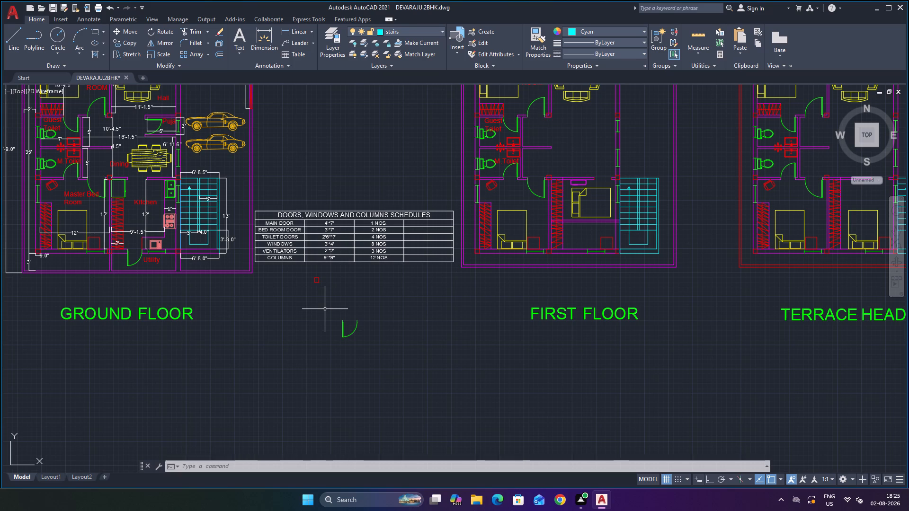
pyautogui.scroll(-2, 412, 292)
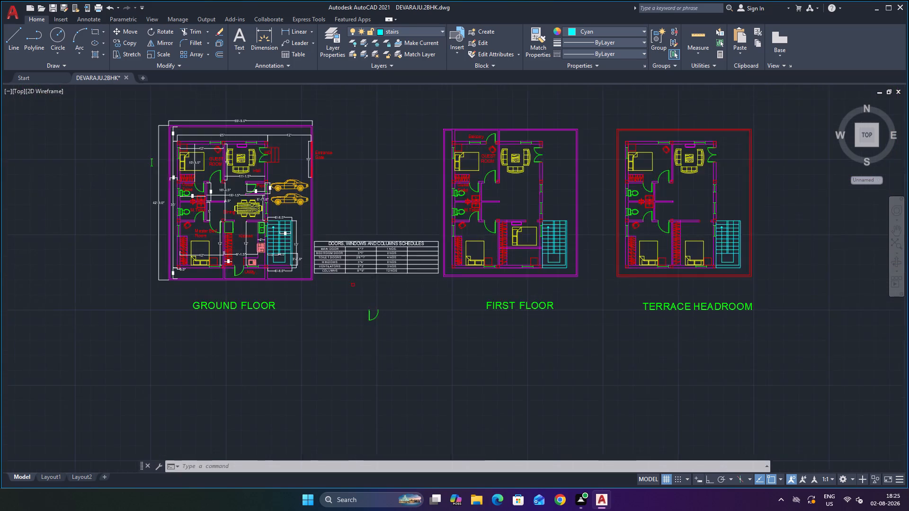
pyautogui.scroll(2, 367, 235)
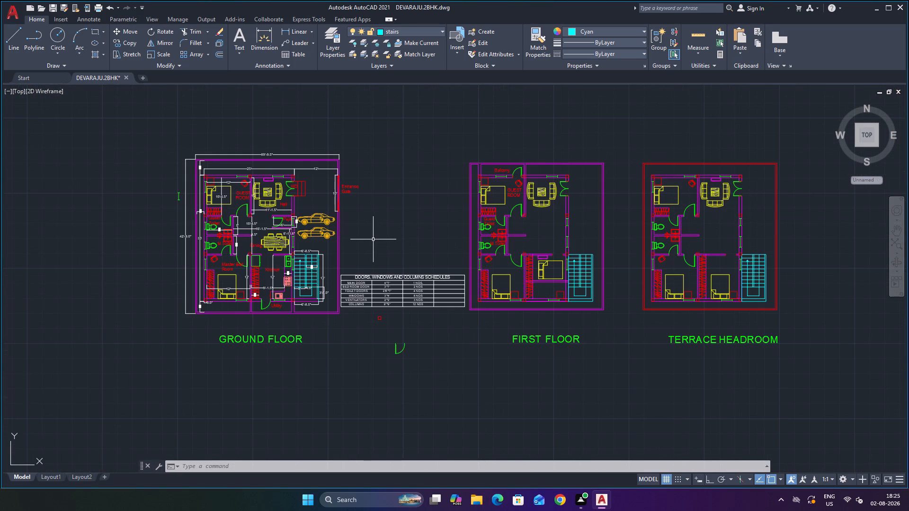
pyautogui.scroll(1, 374, 240)
pyautogui.scroll(-3, 376, 241)
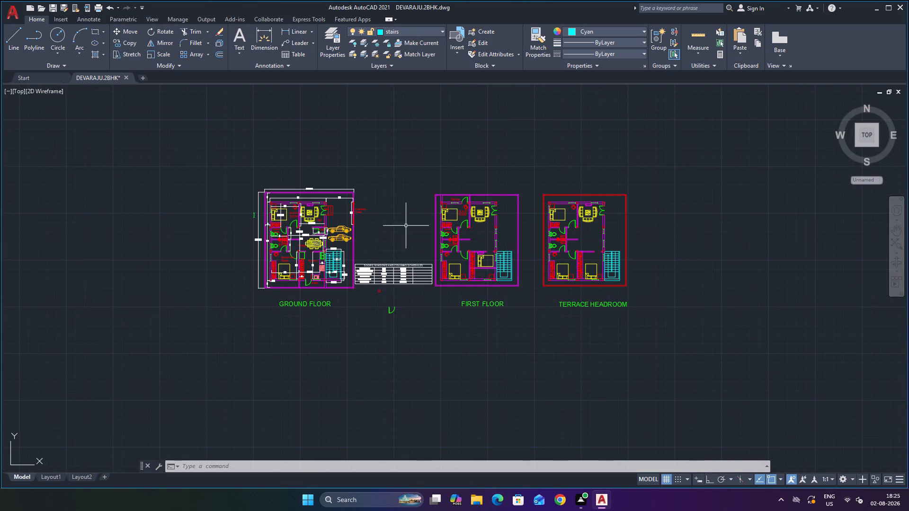
pyautogui.scroll(2, 505, 246)
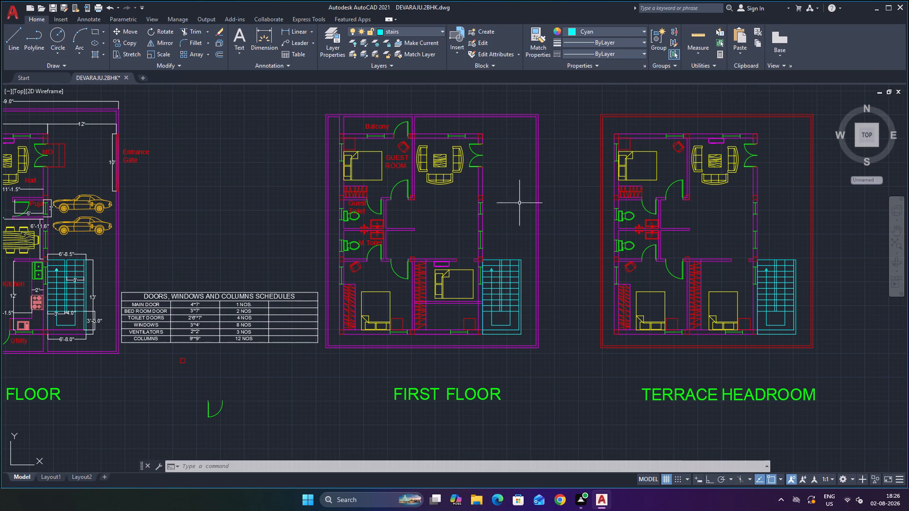
pyautogui.scroll(1, 509, 213)
pyautogui.scroll(1, 517, 370)
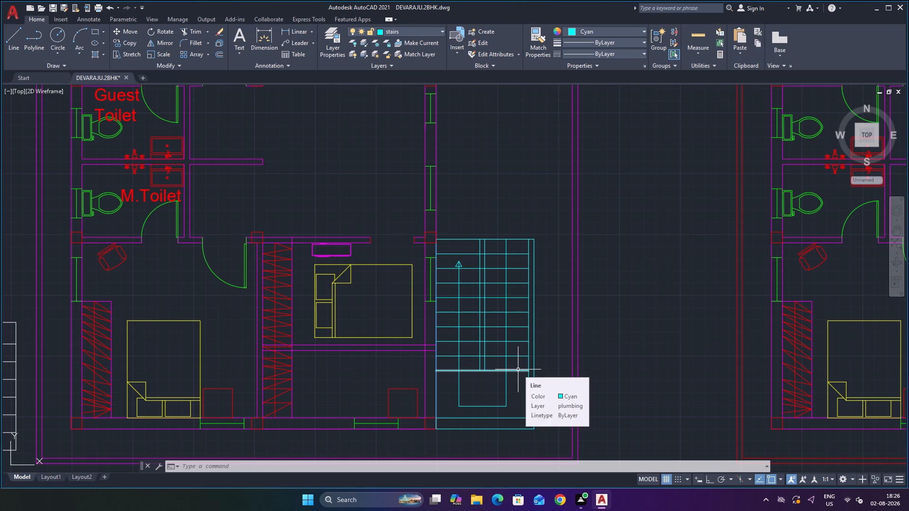
pyautogui.scroll(-1, 520, 370)
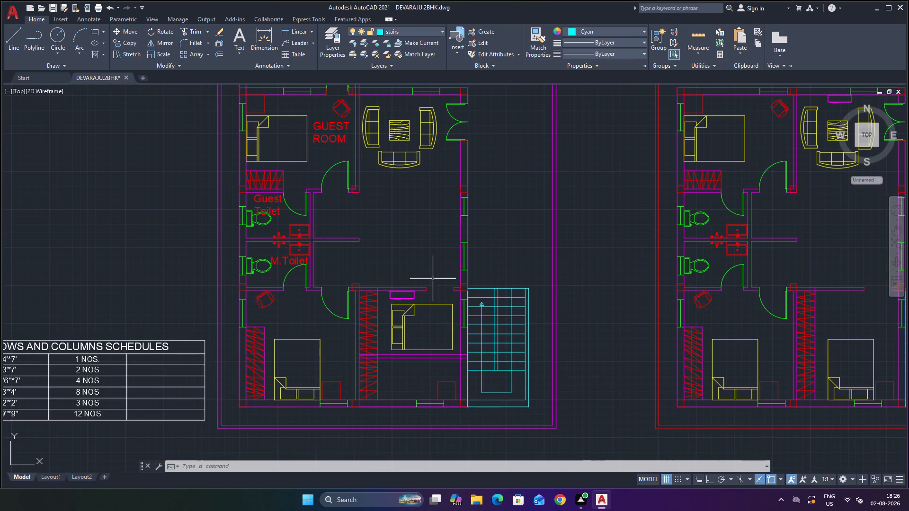
pyautogui.scroll(-1, 417, 255)
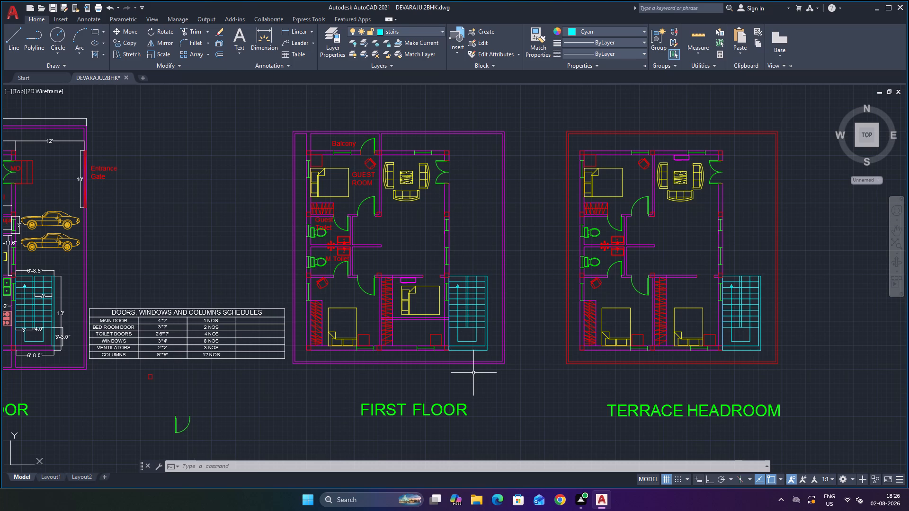
pyautogui.scroll(1, 567, 357)
pyautogui.scroll(-1, 570, 358)
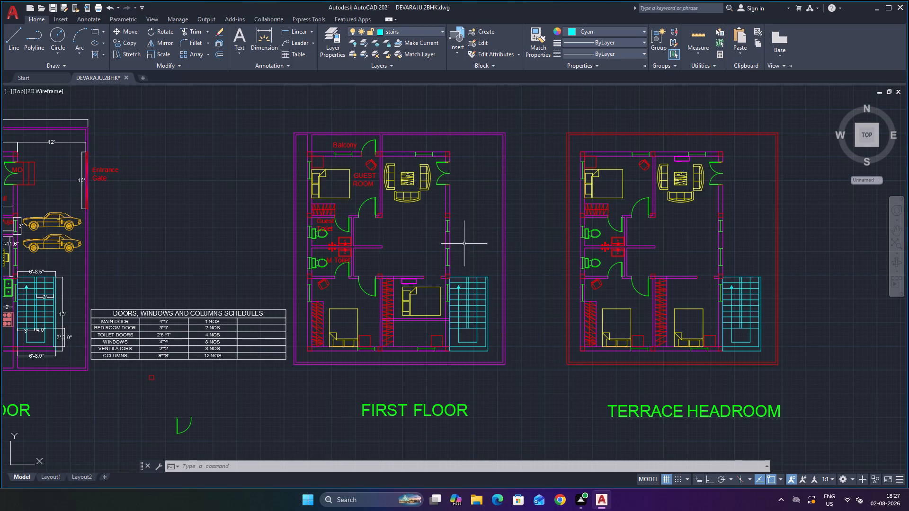
pyautogui.scroll(1, 474, 257)
pyautogui.scroll(-3, 476, 258)
pyautogui.scroll(2, 482, 216)
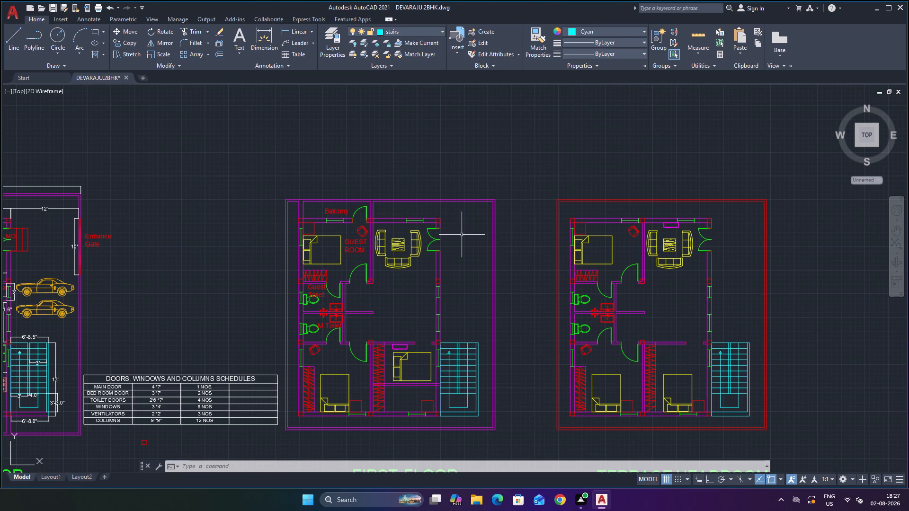
pyautogui.scroll(2, 430, 428)
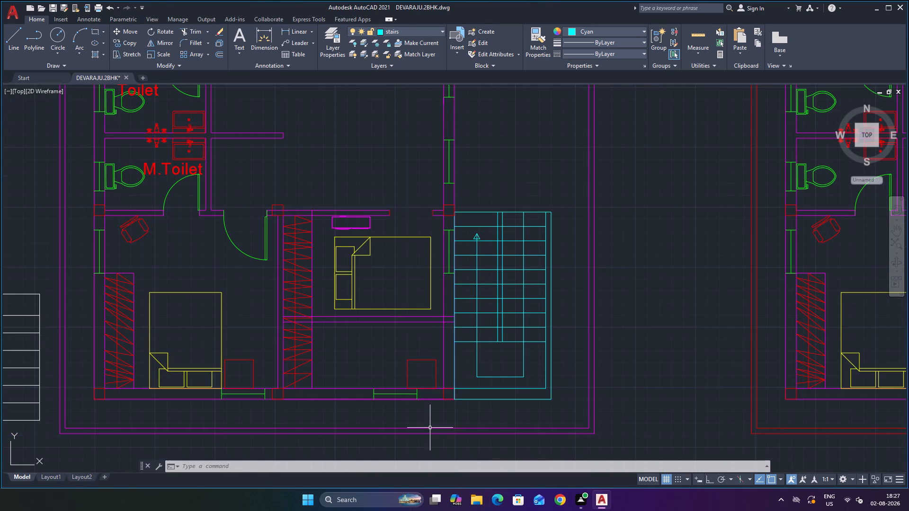
pyautogui.scroll(-2, 507, 393)
pyautogui.scroll(1, 517, 416)
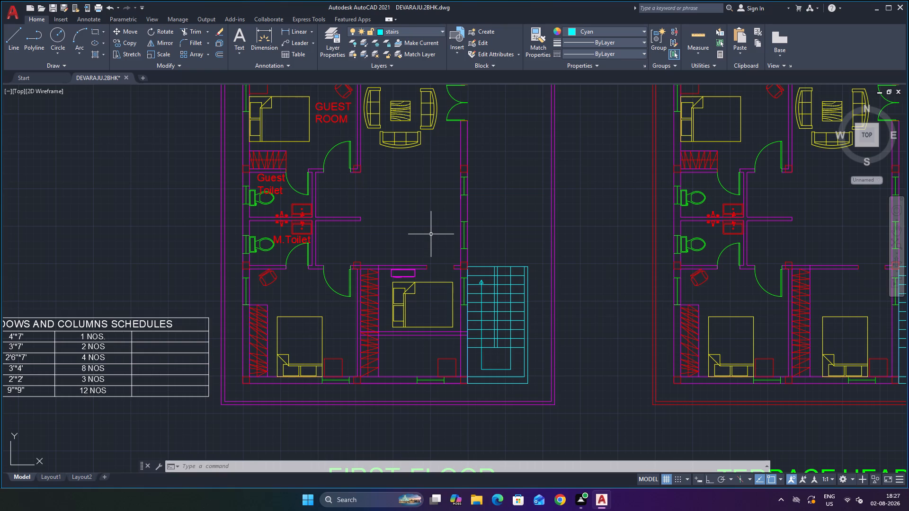
pyautogui.scroll(2, 431, 289)
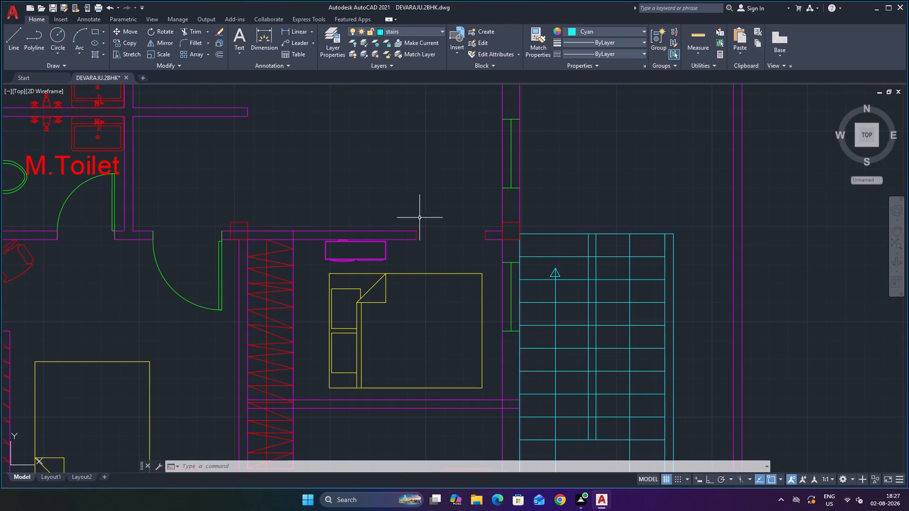
pyautogui.scroll(-2, 429, 221)
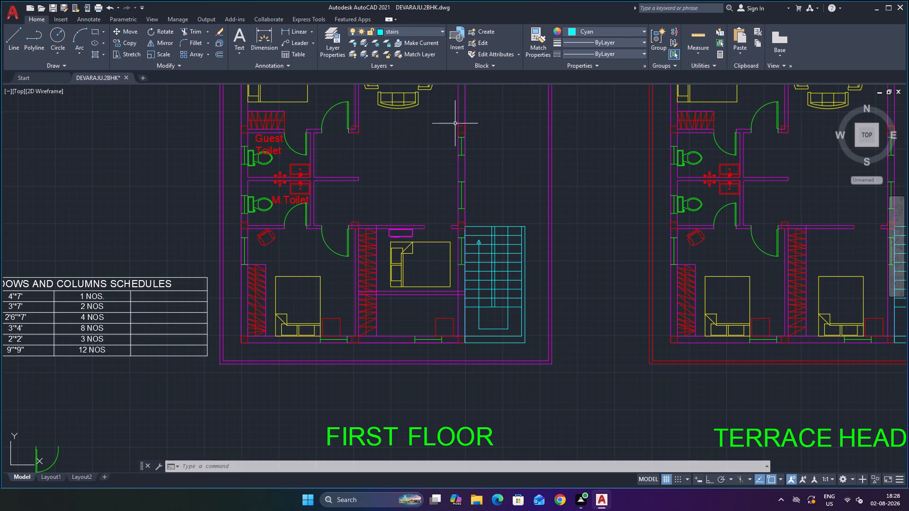
# Extend both faces of the first floor partition between the two toilets across the hall to the stair-side exterior wall.
pyautogui.scroll(1, 397, 195)
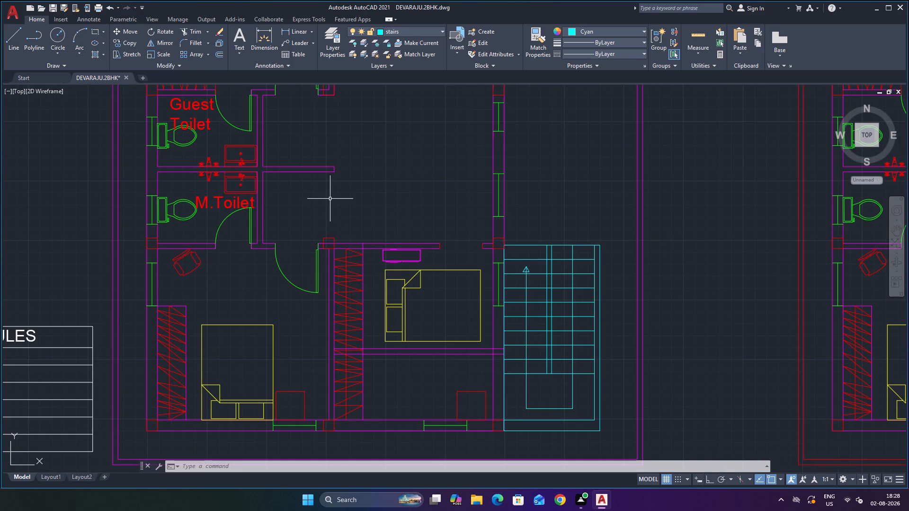
pyautogui.write('EX')
pyautogui.click(242, 363)
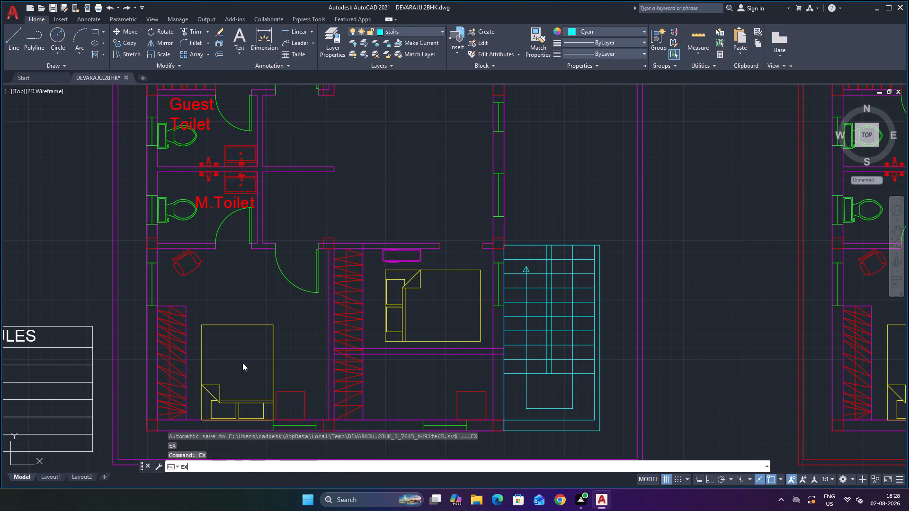
pyautogui.scroll(2, 331, 168)
pyautogui.click(329, 165)
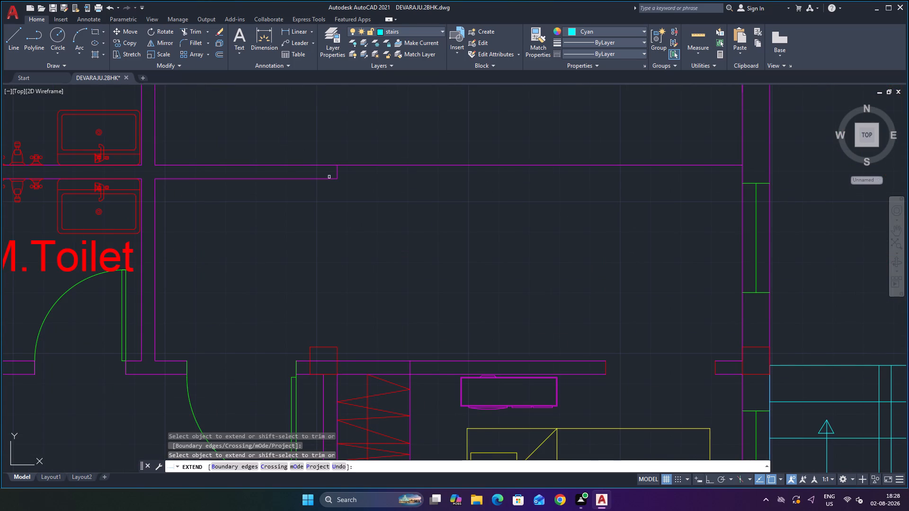
pyautogui.click(329, 178)
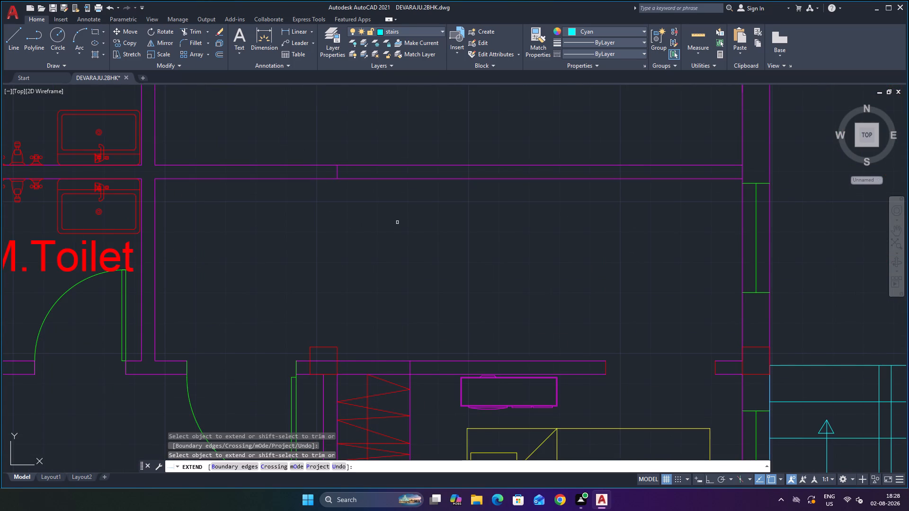
# Extend the master-bedroom-side face of the wall between the two lower bedrooms upward through the column to the extended partition's upper face.
pyautogui.scroll(2, 351, 321)
pyautogui.scroll(-2, 377, 308)
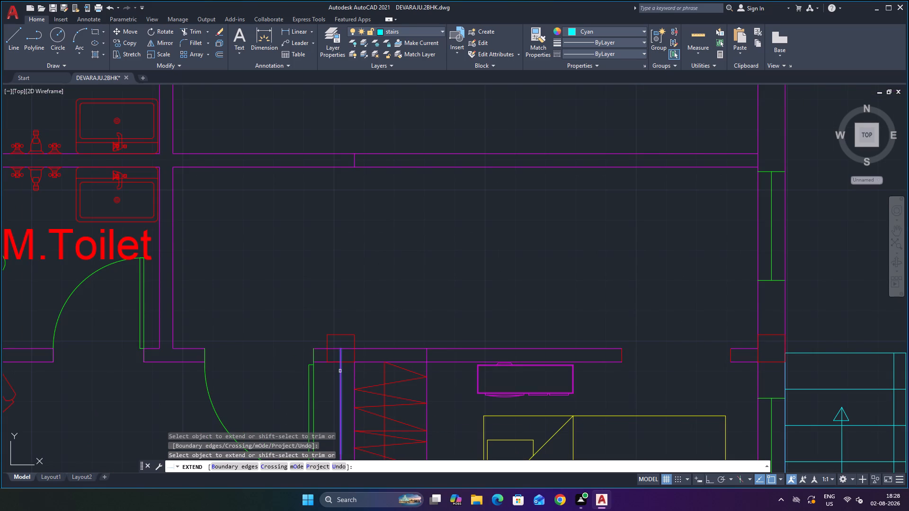
pyautogui.click(340, 371)
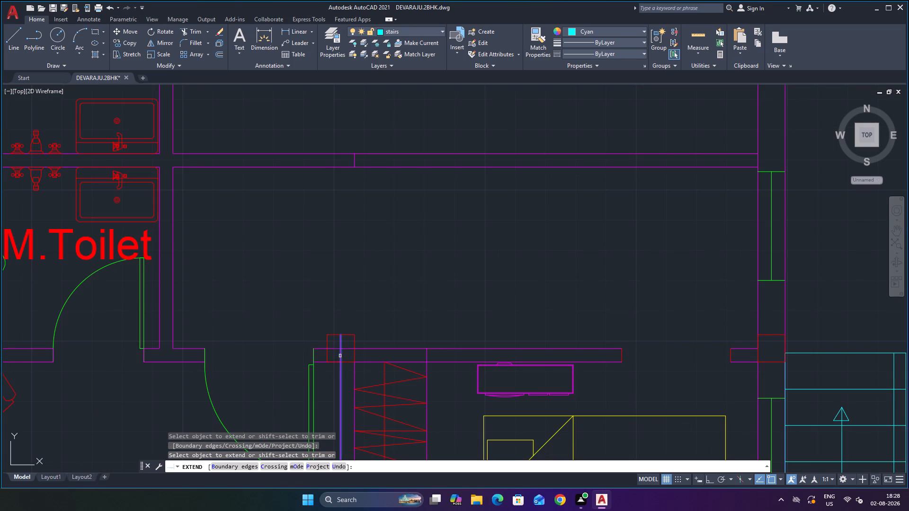
pyautogui.click(340, 356)
pyautogui.click(340, 342)
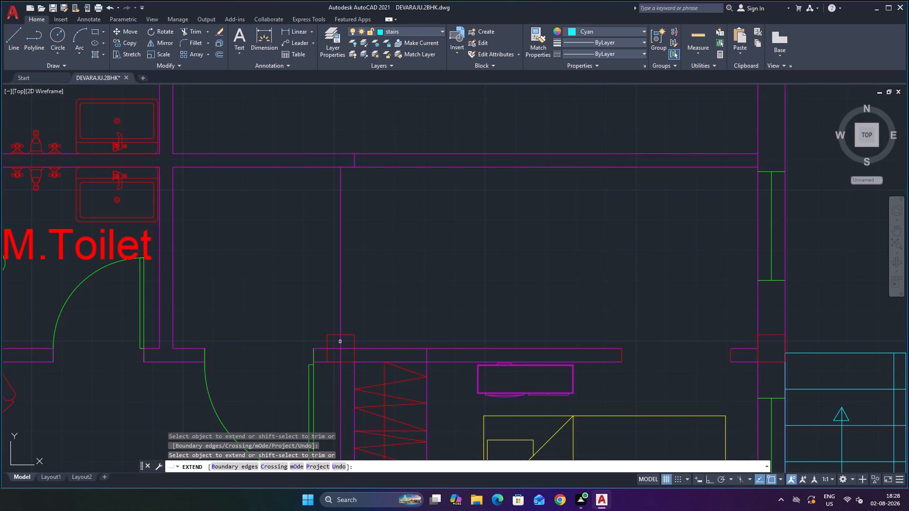
pyautogui.click(339, 190)
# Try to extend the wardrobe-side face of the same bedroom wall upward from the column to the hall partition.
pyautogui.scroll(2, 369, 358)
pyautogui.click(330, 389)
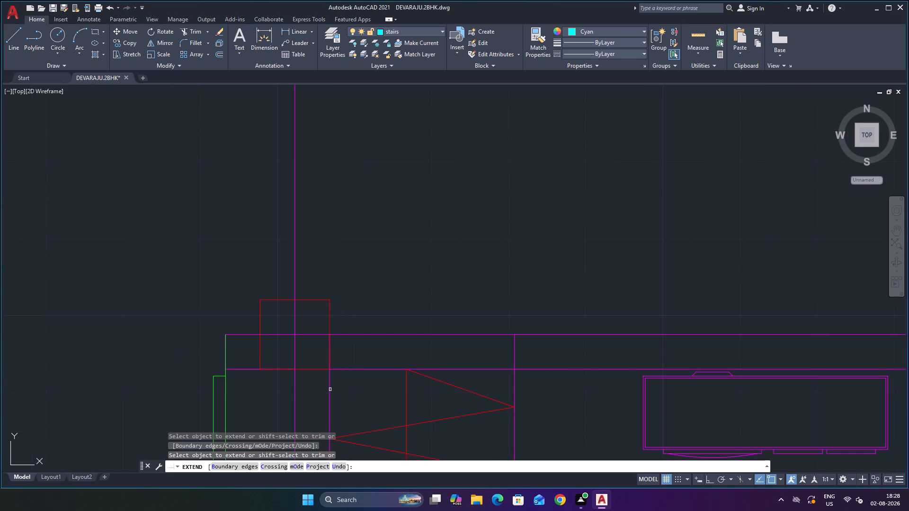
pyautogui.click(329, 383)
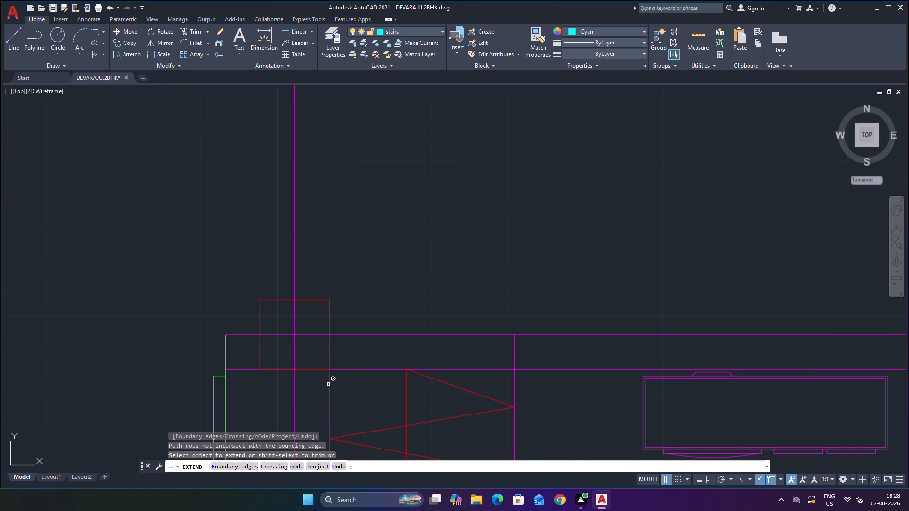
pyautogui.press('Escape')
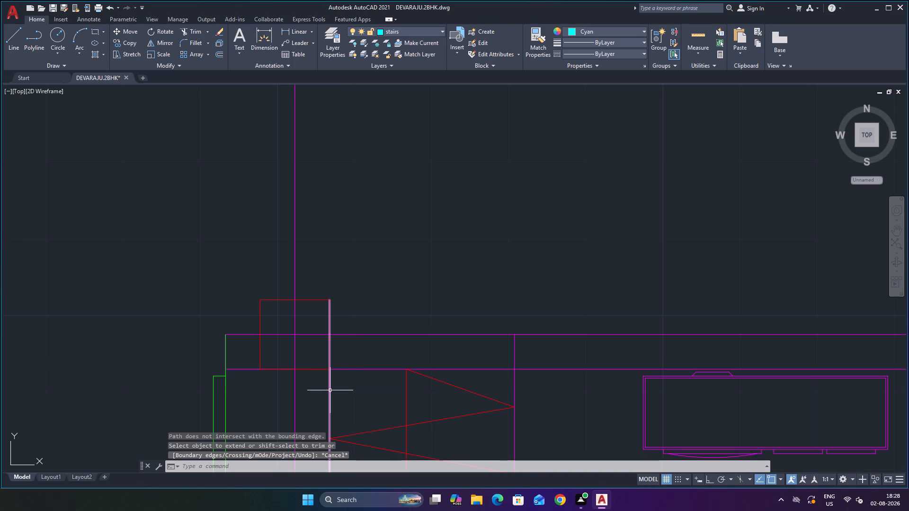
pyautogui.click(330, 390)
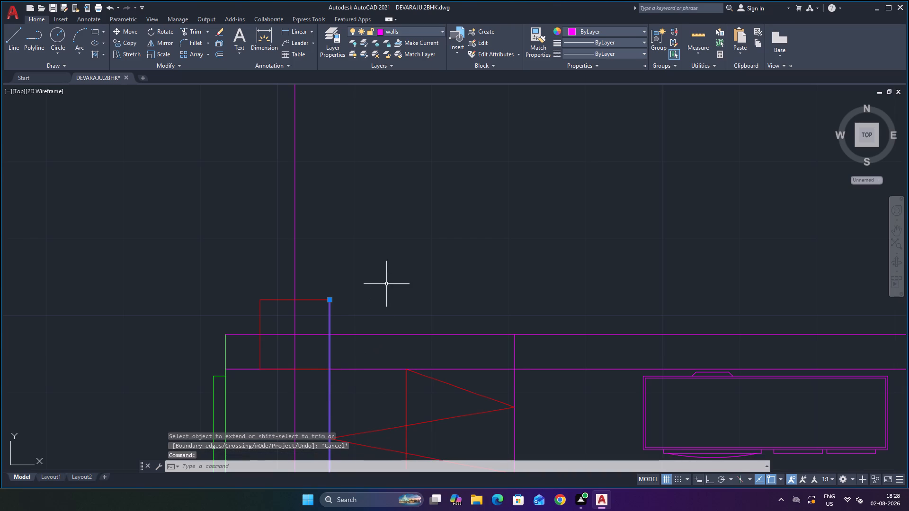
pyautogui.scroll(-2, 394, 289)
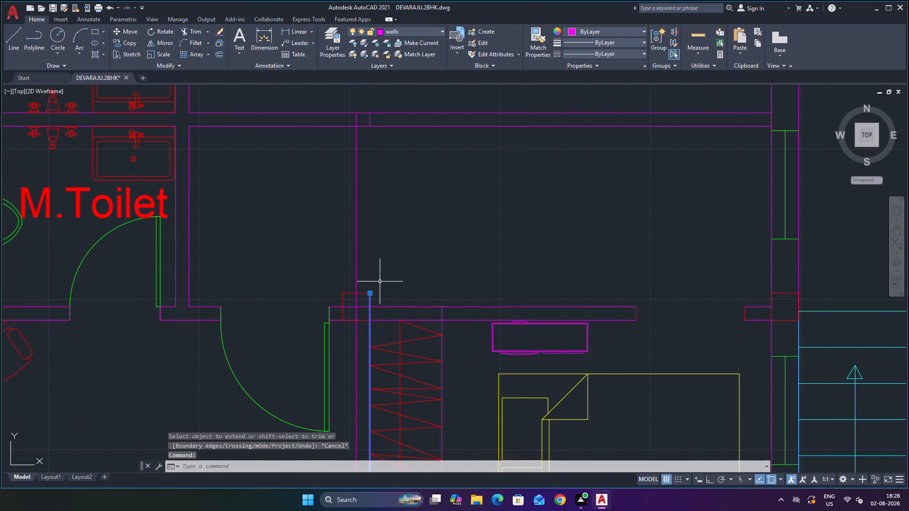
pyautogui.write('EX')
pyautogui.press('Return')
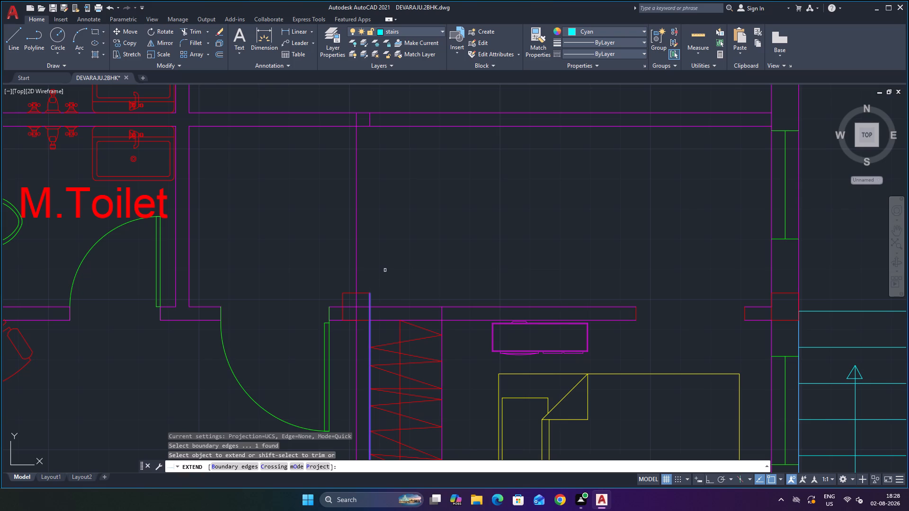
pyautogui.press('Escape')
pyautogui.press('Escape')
# Stretch the wardrobe-side face of the wall between the two lower first floor bedrooms up to the hall partition's lower face.
pyautogui.scroll(-1, 385, 319)
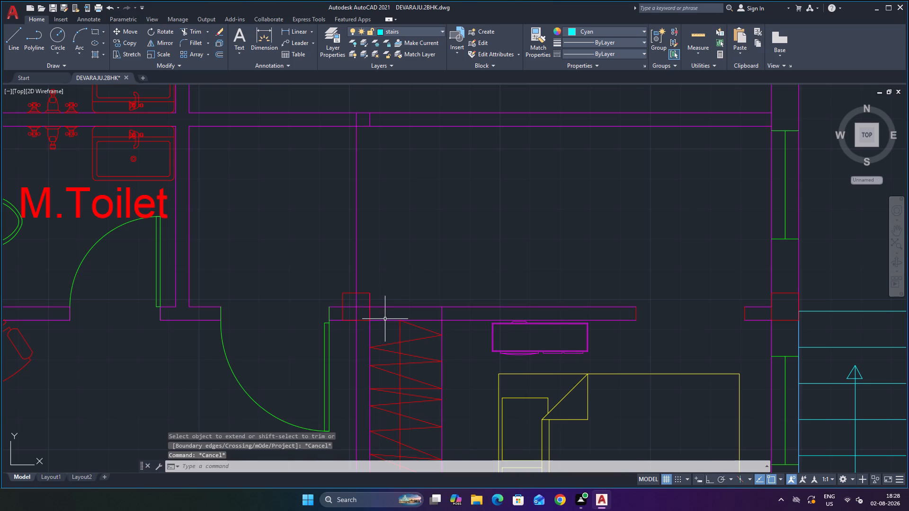
pyautogui.click(375, 330)
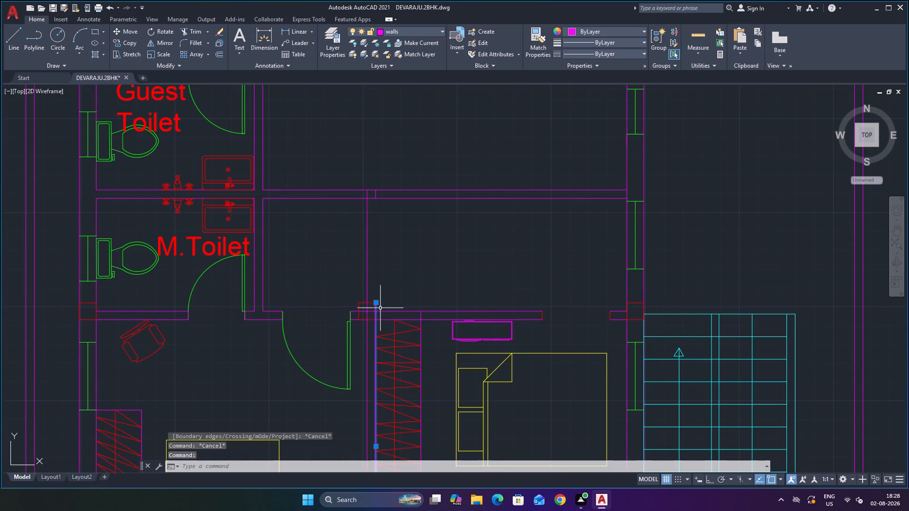
pyautogui.click(376, 303)
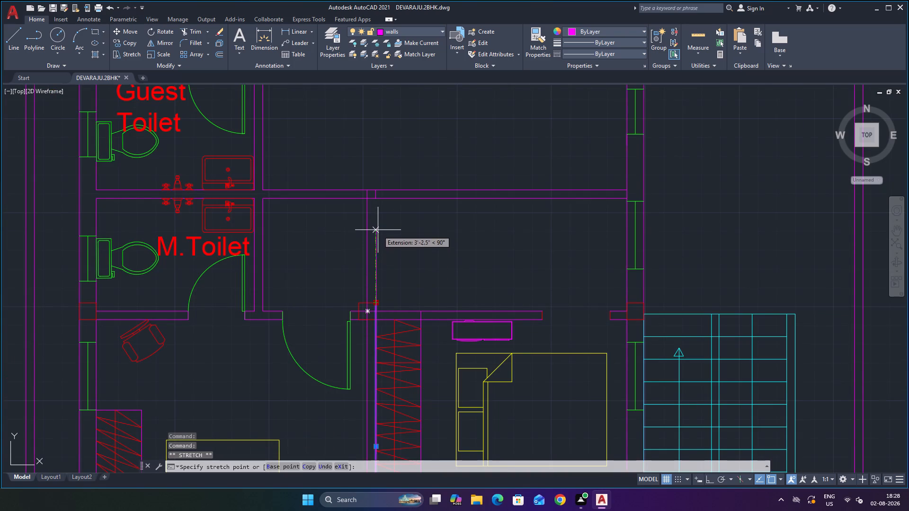
pyautogui.click(378, 199)
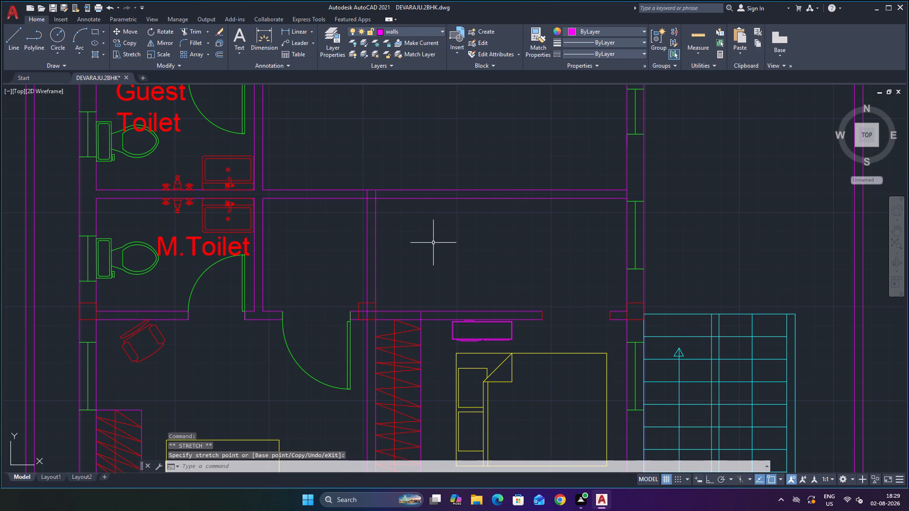
pyautogui.press('Escape')
# Examine the first floor layout around the hall partition, the stair-side bedroom and the stairs.
pyautogui.scroll(-3, 425, 273)
pyautogui.scroll(2, 440, 308)
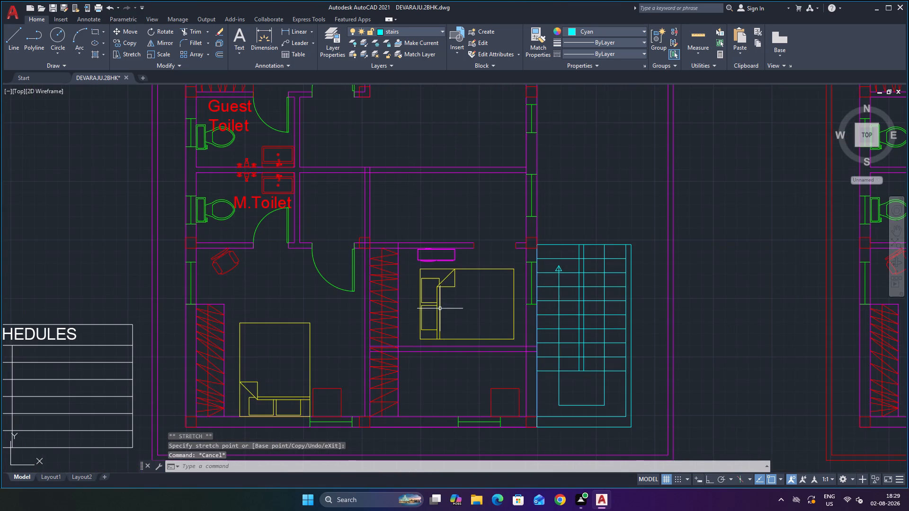
pyautogui.scroll(3, 370, 181)
pyautogui.scroll(-3, 395, 166)
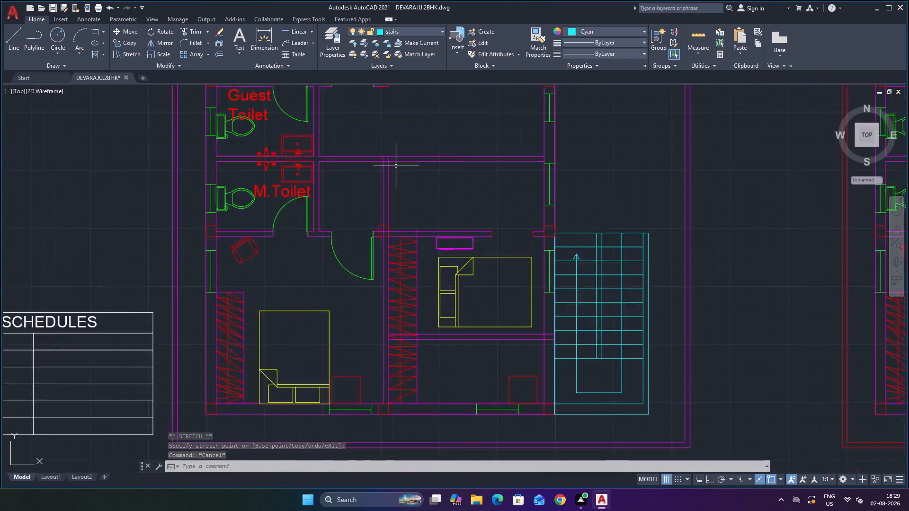
pyautogui.scroll(-1, 396, 166)
pyautogui.scroll(2, 428, 185)
pyautogui.scroll(-1, 438, 187)
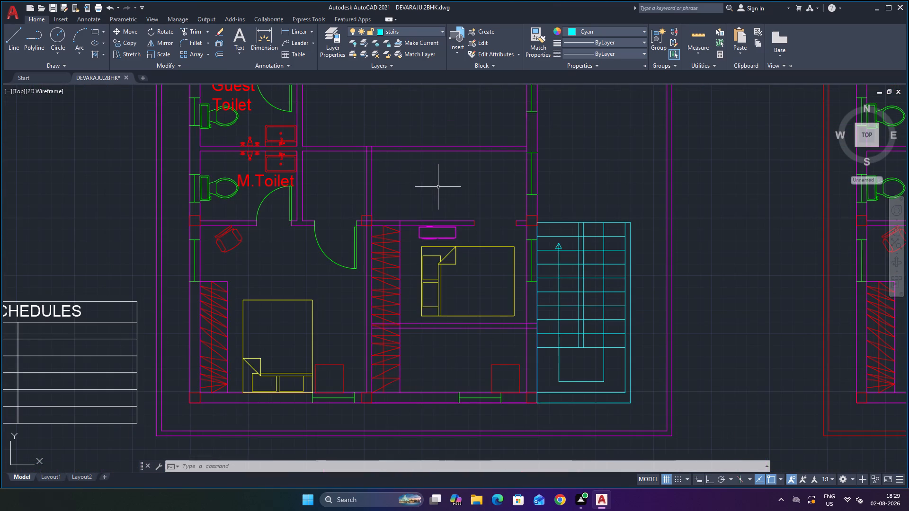
pyautogui.scroll(-1, 462, 243)
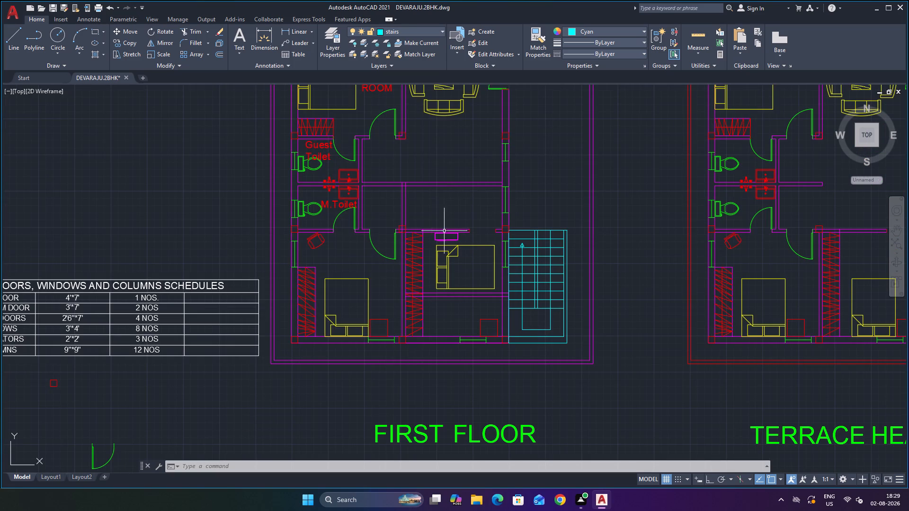
pyautogui.scroll(1, 437, 167)
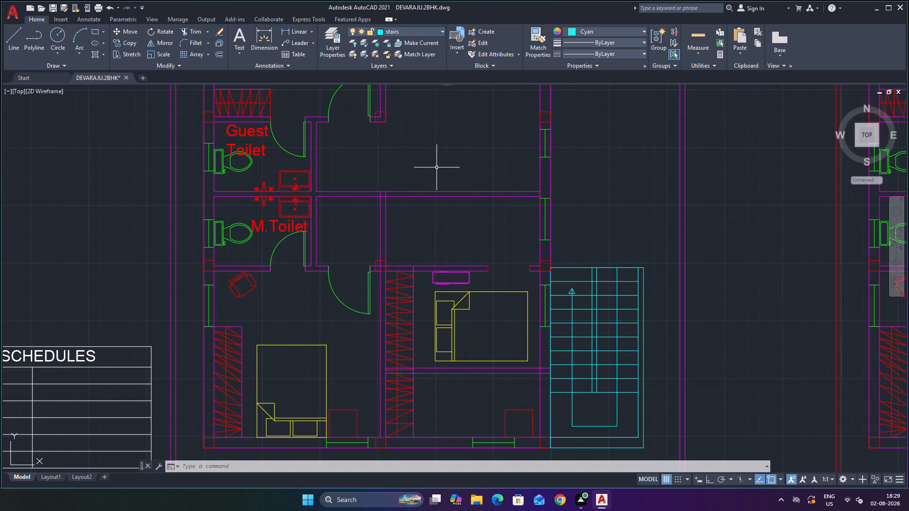
pyautogui.scroll(1, 477, 295)
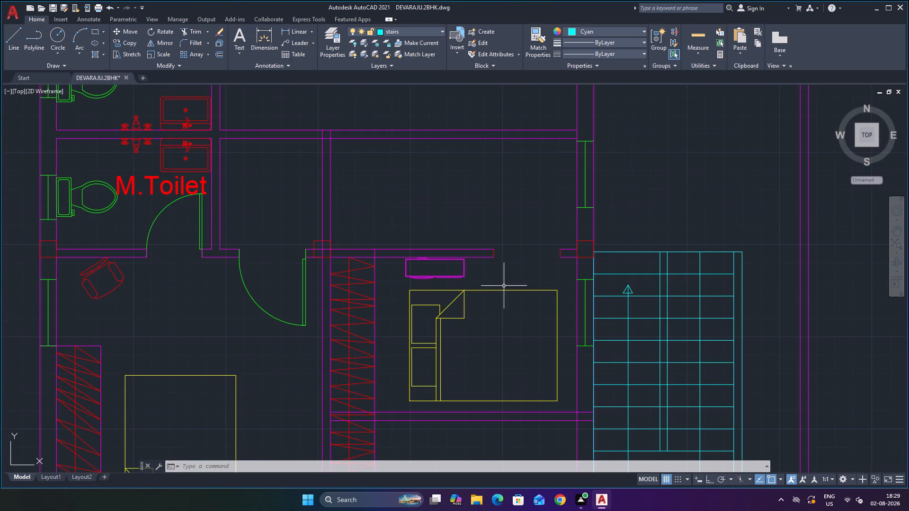
# Move the TV unit from the stair-side bedroom's upper wall to the hall's upper wall, facing the sofa set.
pyautogui.scroll(-1, 498, 278)
pyautogui.click(476, 278)
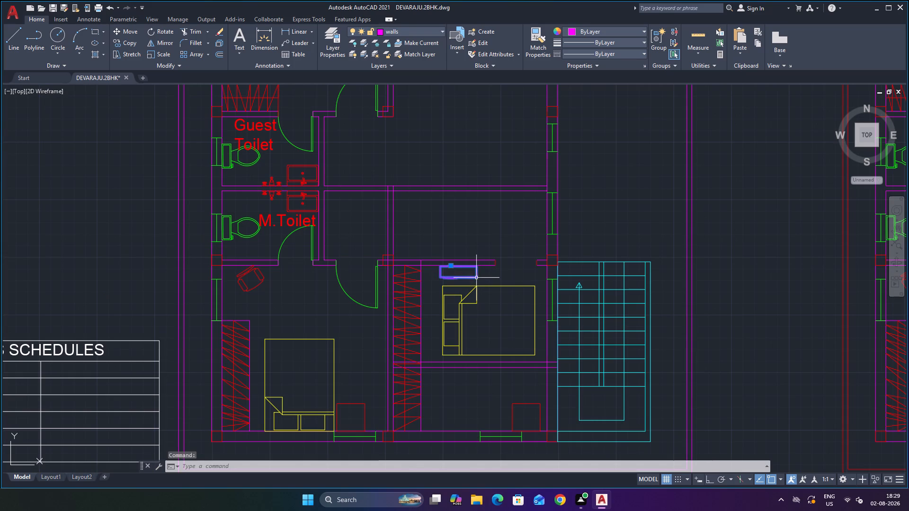
pyautogui.click(451, 266)
pyautogui.scroll(-3, 458, 230)
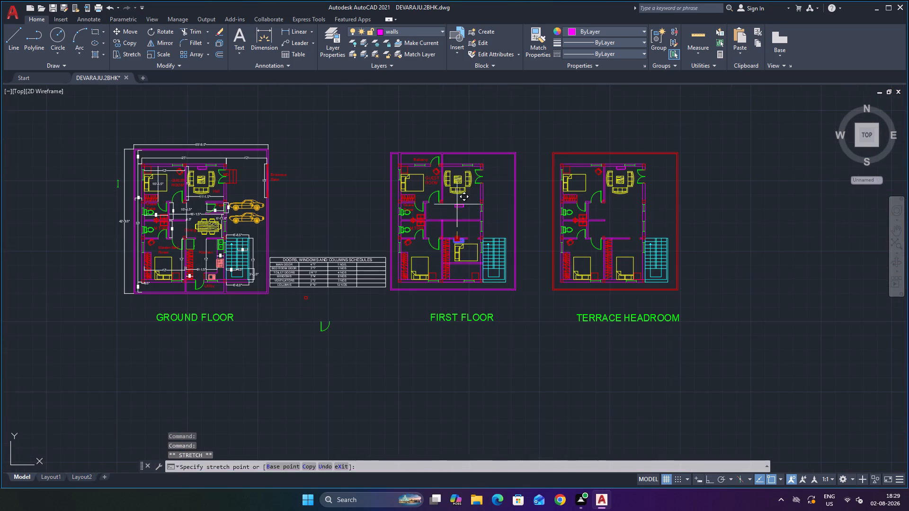
pyautogui.scroll(3, 455, 177)
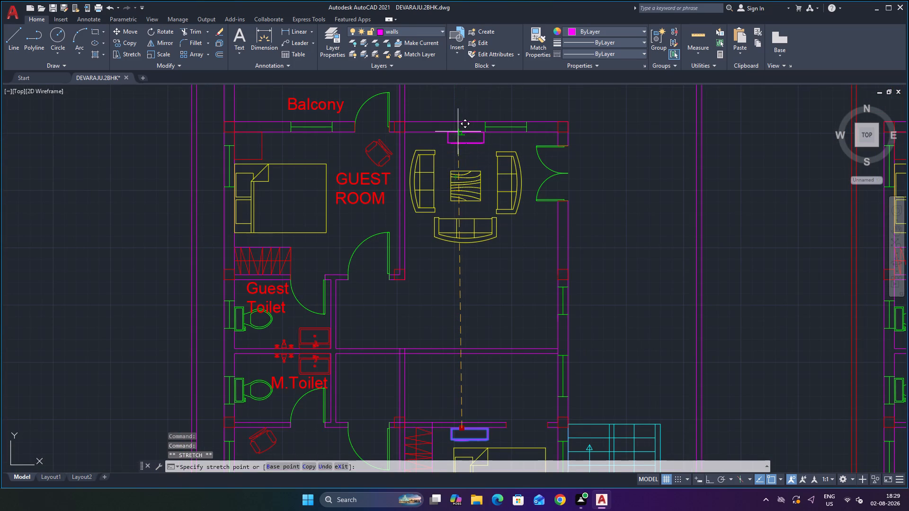
pyautogui.click(457, 133)
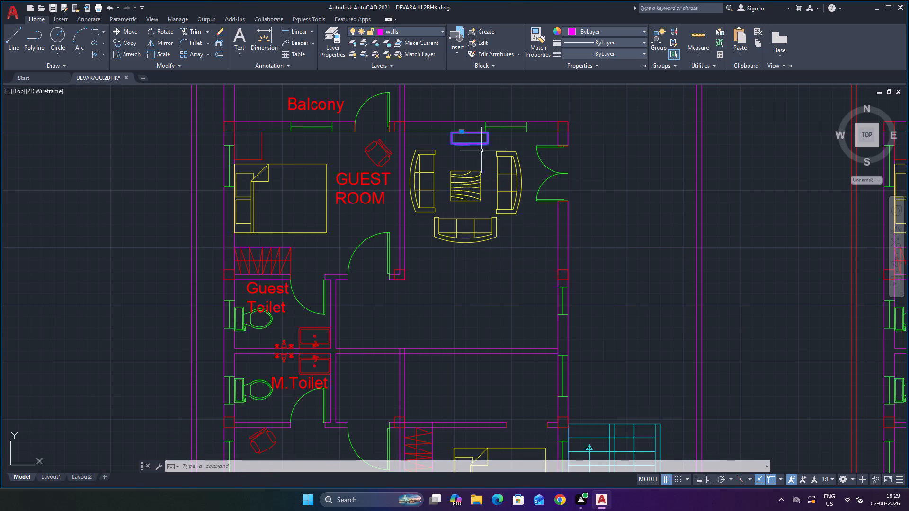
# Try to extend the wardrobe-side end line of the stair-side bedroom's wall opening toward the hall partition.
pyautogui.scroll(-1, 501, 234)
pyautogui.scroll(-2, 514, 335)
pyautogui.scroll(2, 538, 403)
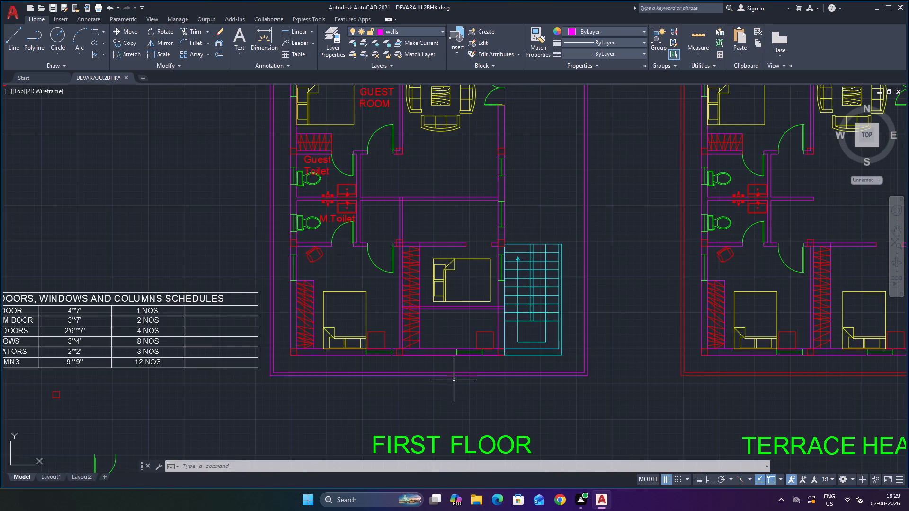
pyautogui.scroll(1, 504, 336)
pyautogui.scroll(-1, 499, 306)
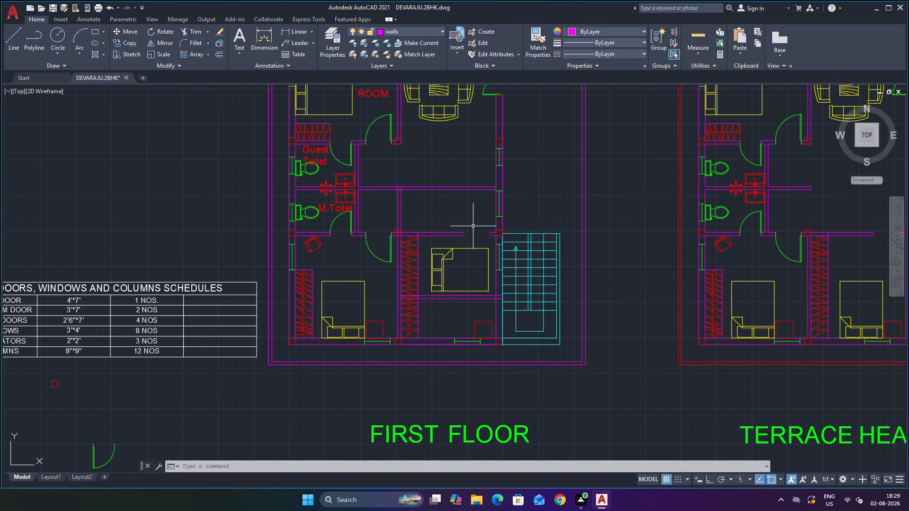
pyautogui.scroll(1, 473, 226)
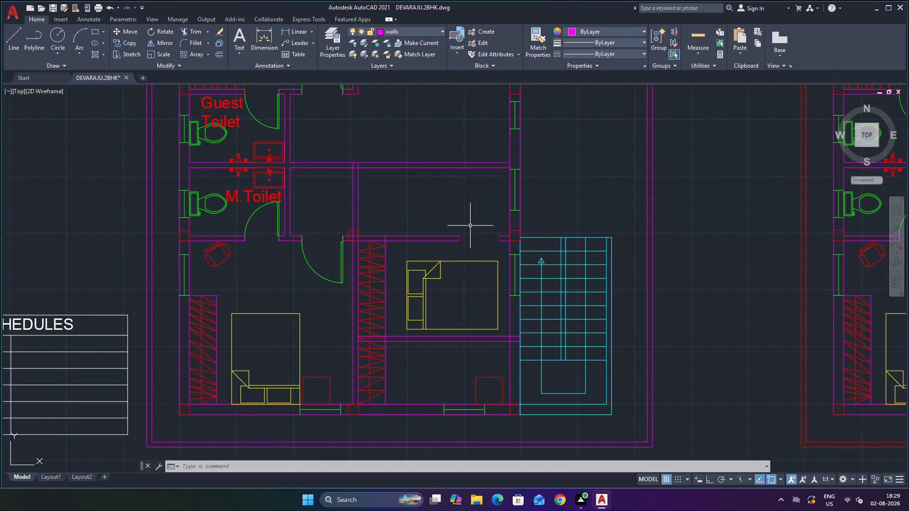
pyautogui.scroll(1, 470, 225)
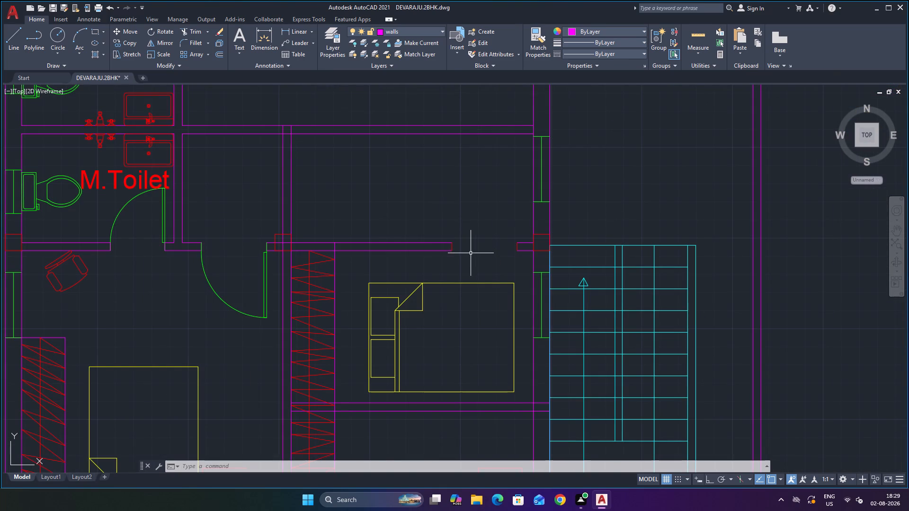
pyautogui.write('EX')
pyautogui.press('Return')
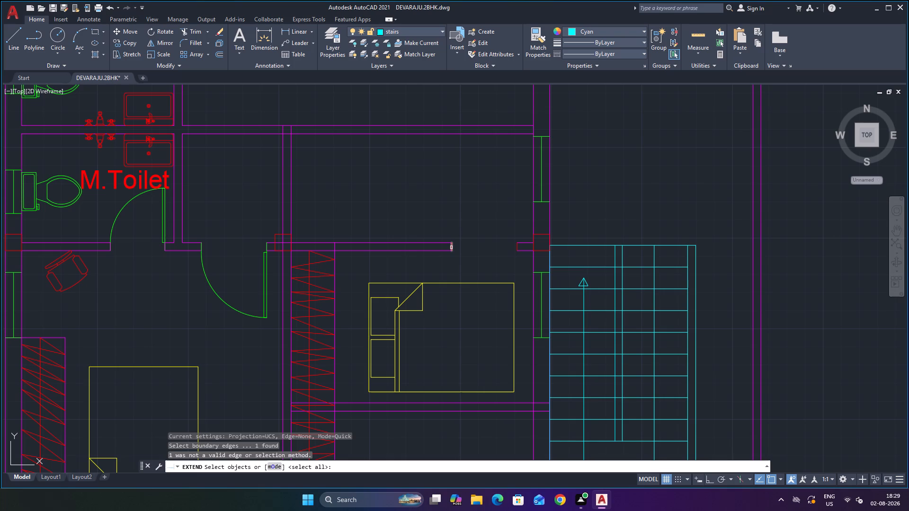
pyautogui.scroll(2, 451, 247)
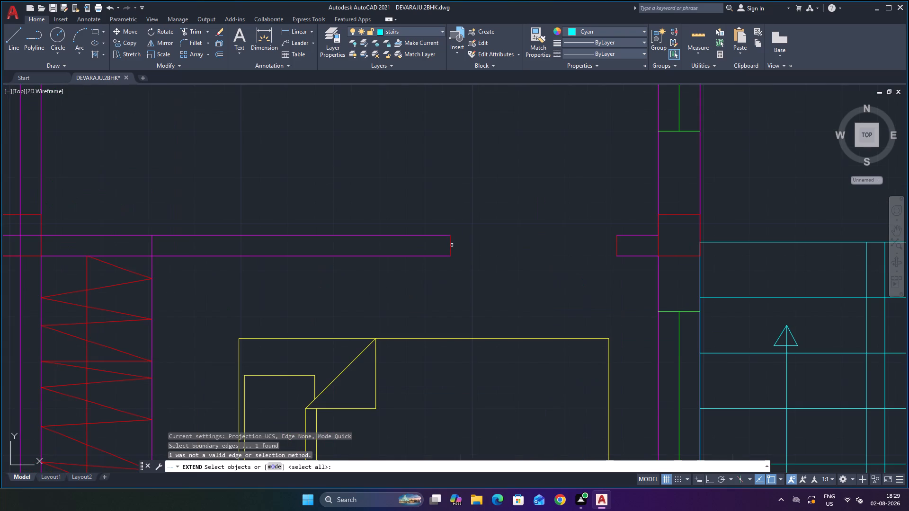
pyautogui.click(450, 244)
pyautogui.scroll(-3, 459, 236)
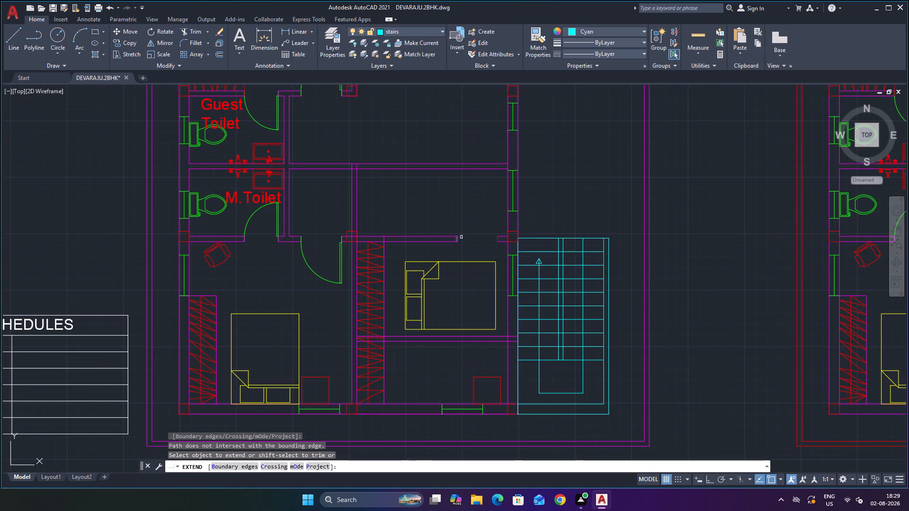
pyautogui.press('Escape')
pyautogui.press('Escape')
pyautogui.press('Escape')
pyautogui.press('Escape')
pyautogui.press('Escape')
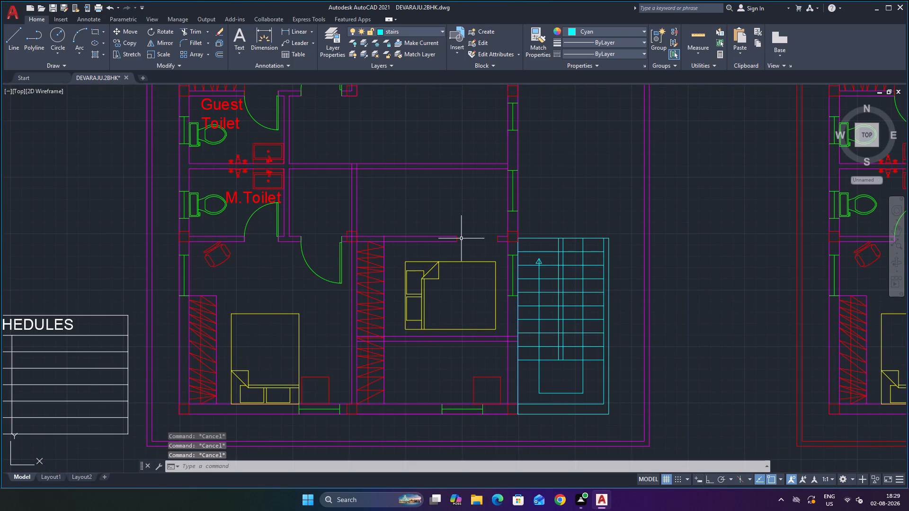
# Extend both end lines of the stair-side bedroom's wall opening up through the hall partition to its upper face.
pyautogui.press('e')
pyautogui.press('x')
pyautogui.press('Return')
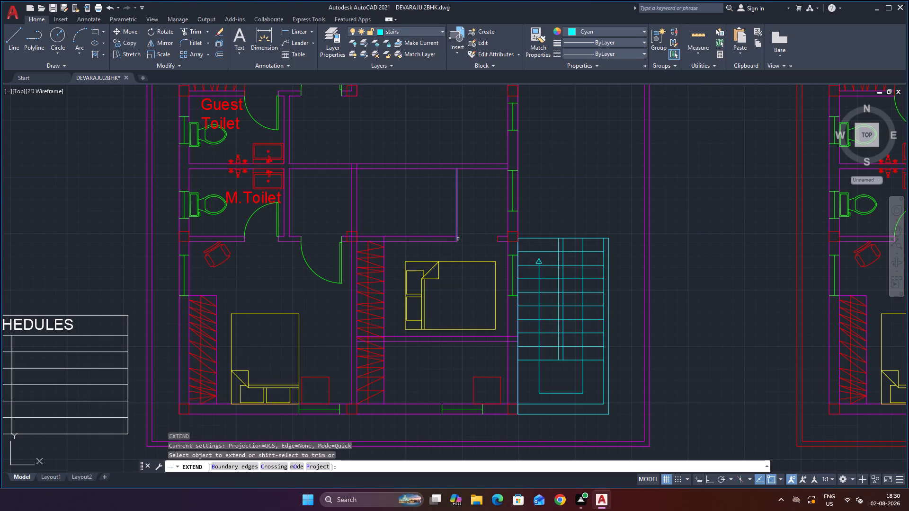
pyautogui.click(458, 239)
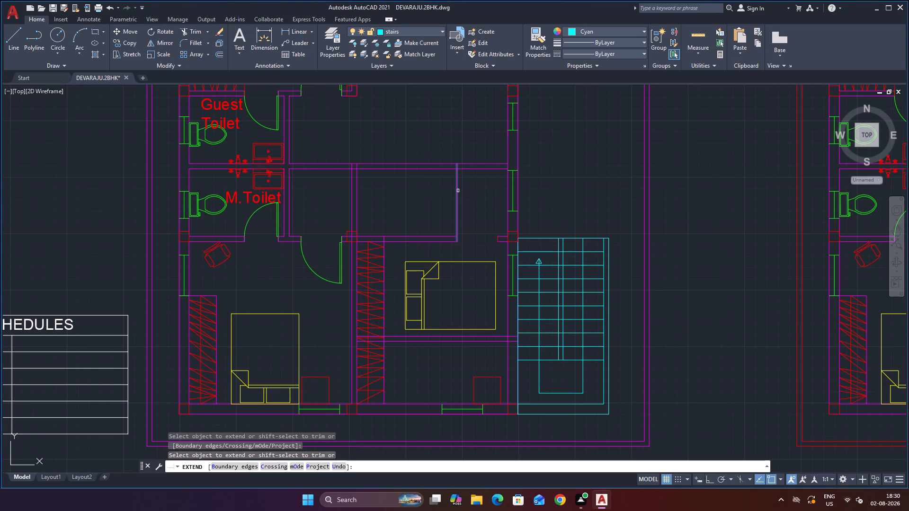
pyautogui.click(458, 186)
pyautogui.scroll(2, 496, 243)
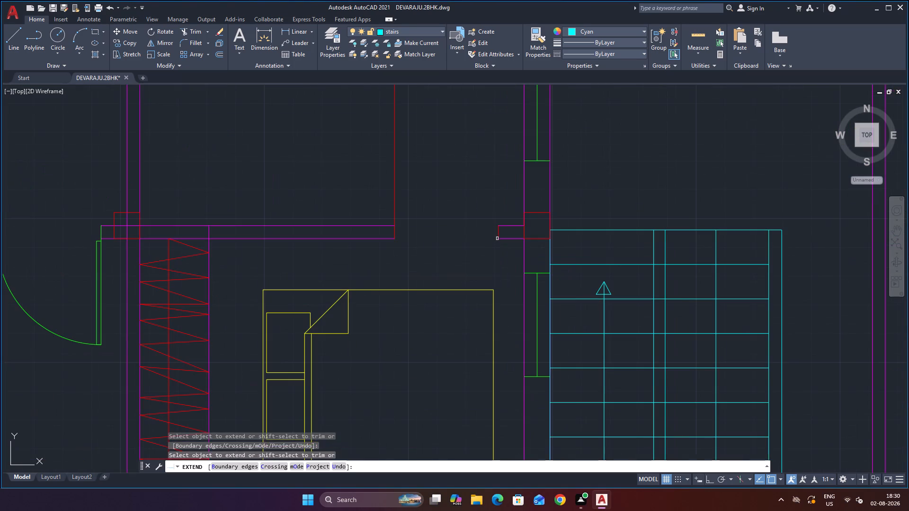
pyautogui.scroll(-3, 503, 239)
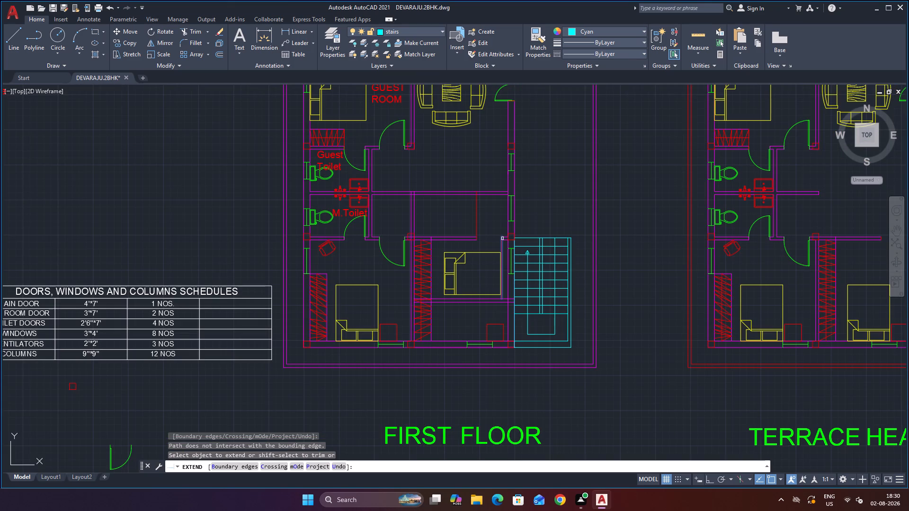
pyautogui.scroll(2, 502, 242)
pyautogui.click(500, 231)
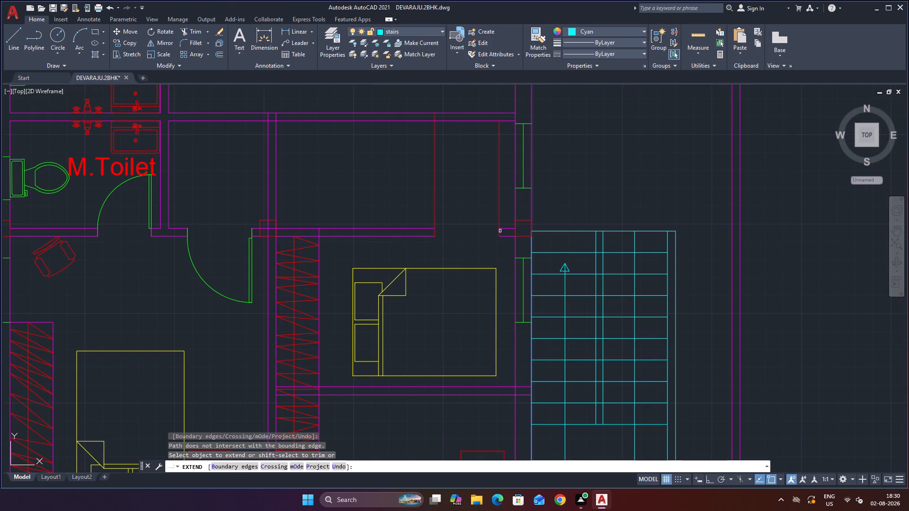
pyautogui.click(499, 155)
pyautogui.scroll(-1, 477, 206)
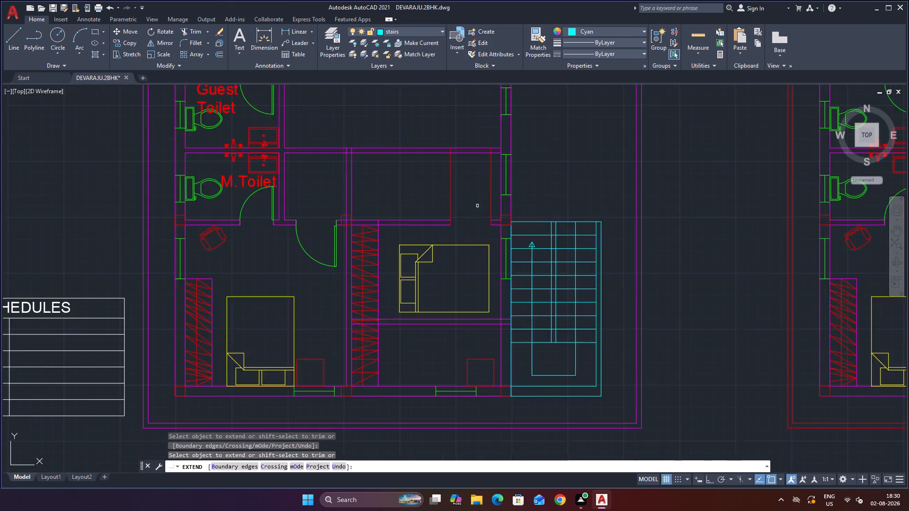
pyautogui.scroll(-1, 477, 206)
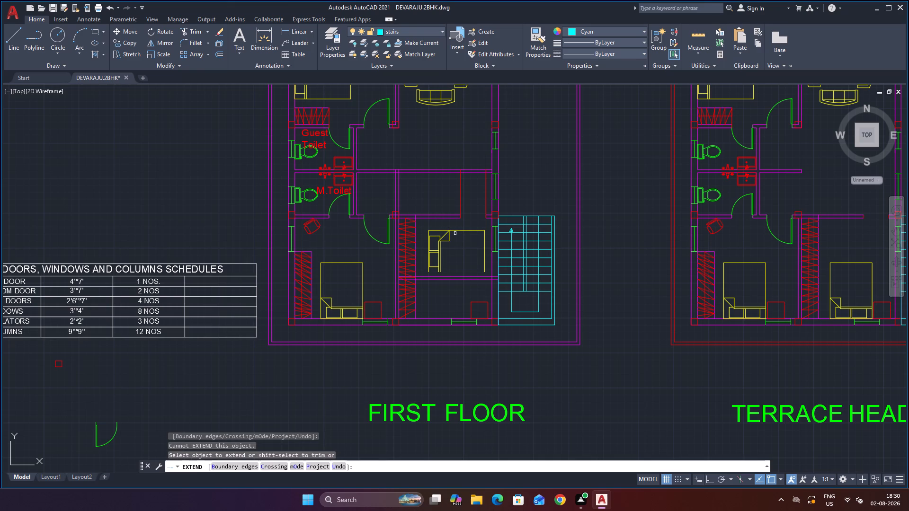
pyautogui.press('Escape')
pyautogui.press('Escape')
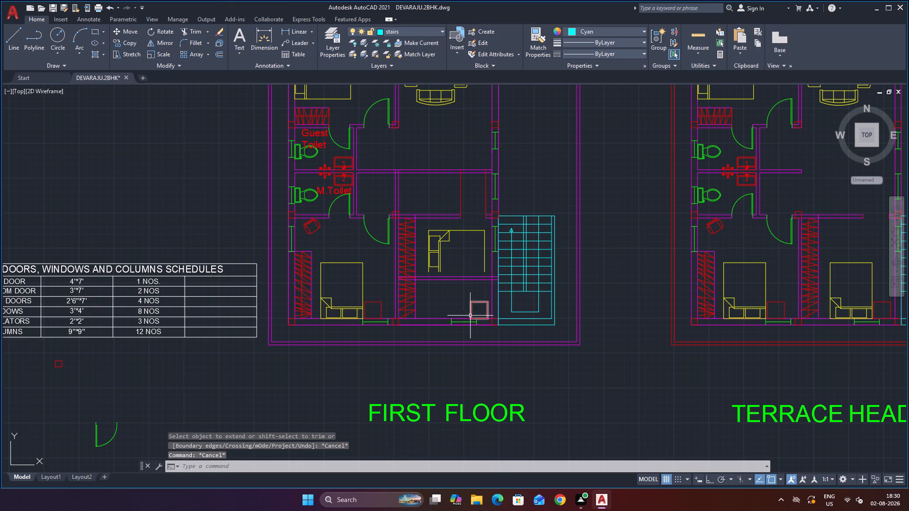
pyautogui.scroll(1, 472, 280)
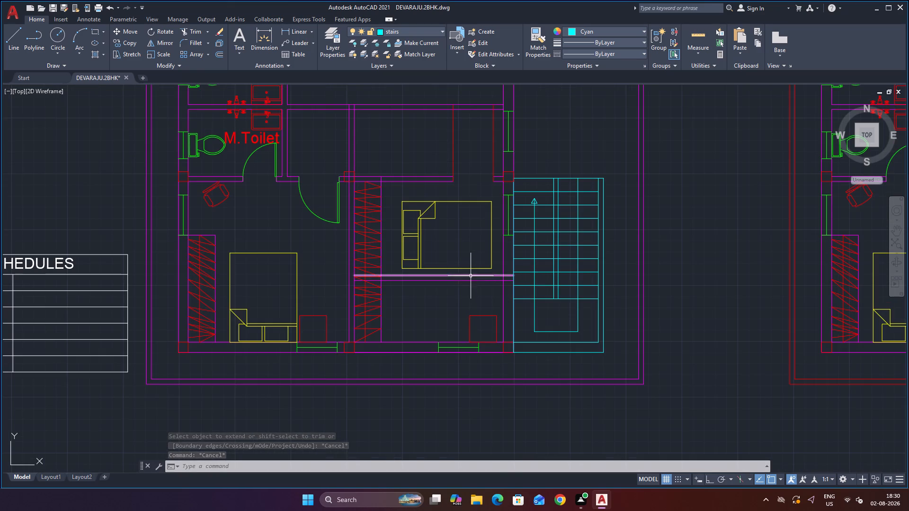
pyautogui.press('Escape')
pyautogui.press('Escape')
pyautogui.press('Escape')
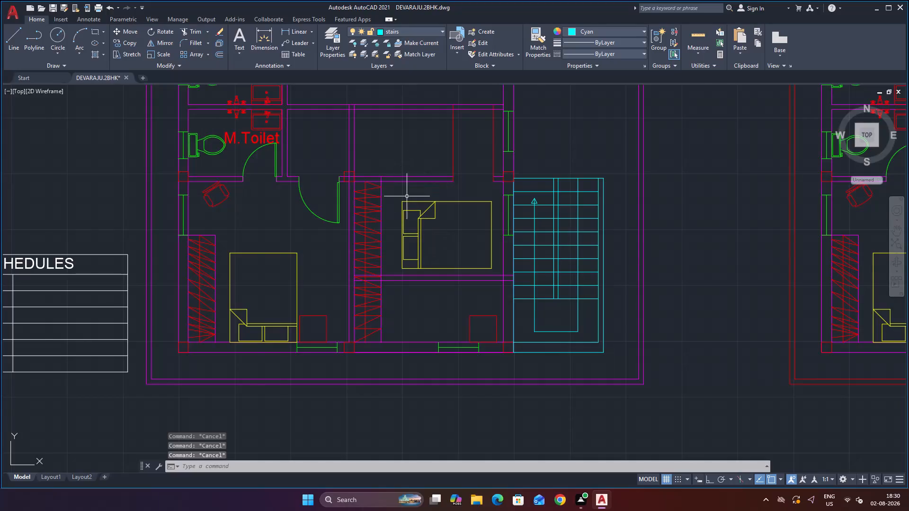
# Trim away both lines of the stair-side bedroom's upper wall between the wardrobe and the wall opening on the first floor.
pyautogui.scroll(-1, 410, 198)
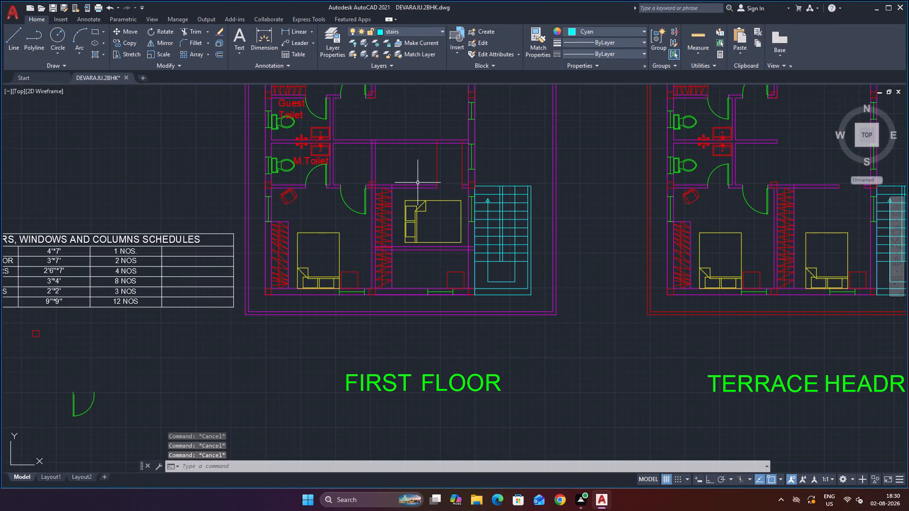
pyautogui.write('TR')
pyautogui.press('Return')
pyautogui.middleClick(418, 163)
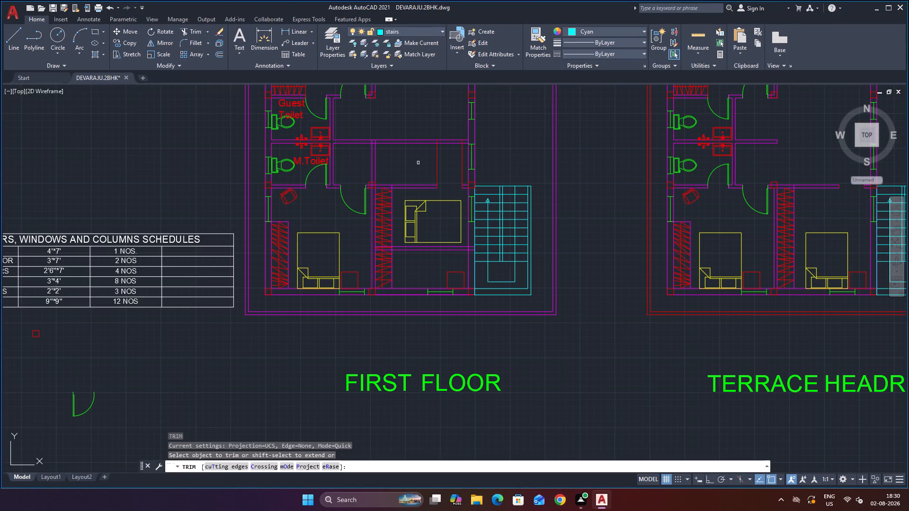
pyautogui.click(418, 163)
pyautogui.click(405, 198)
pyautogui.scroll(1, 410, 193)
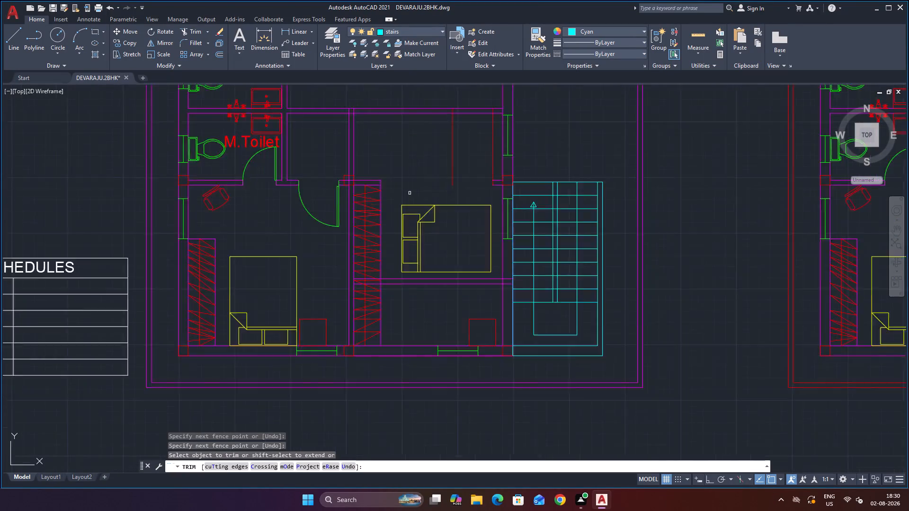
# Examine the first floor's stair-side bedroom, its lower cross partition and the adjoining staircase.
pyautogui.scroll(1, 410, 193)
pyautogui.scroll(-1, 398, 170)
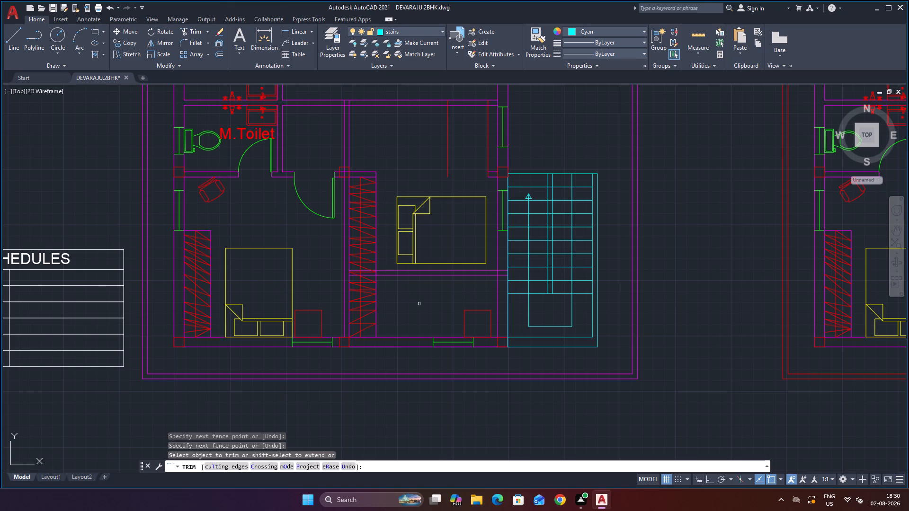
pyautogui.scroll(2, 524, 260)
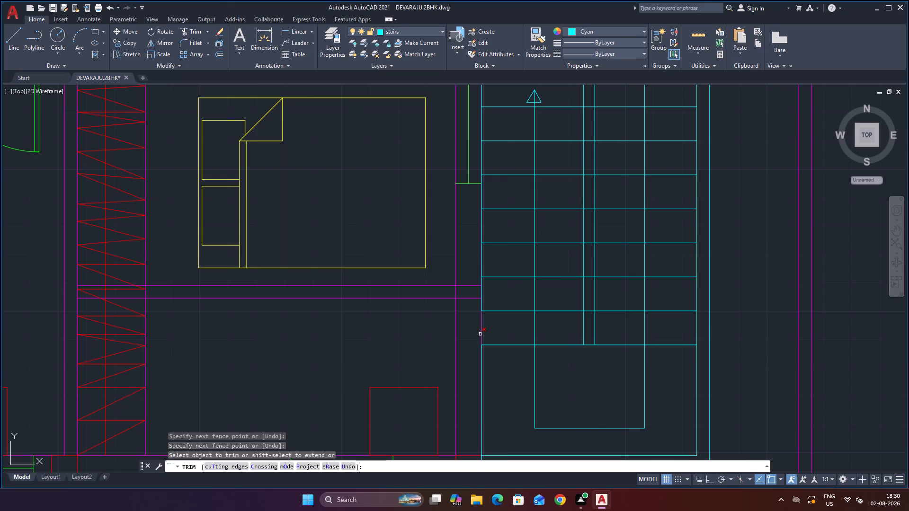
pyautogui.scroll(-2, 460, 329)
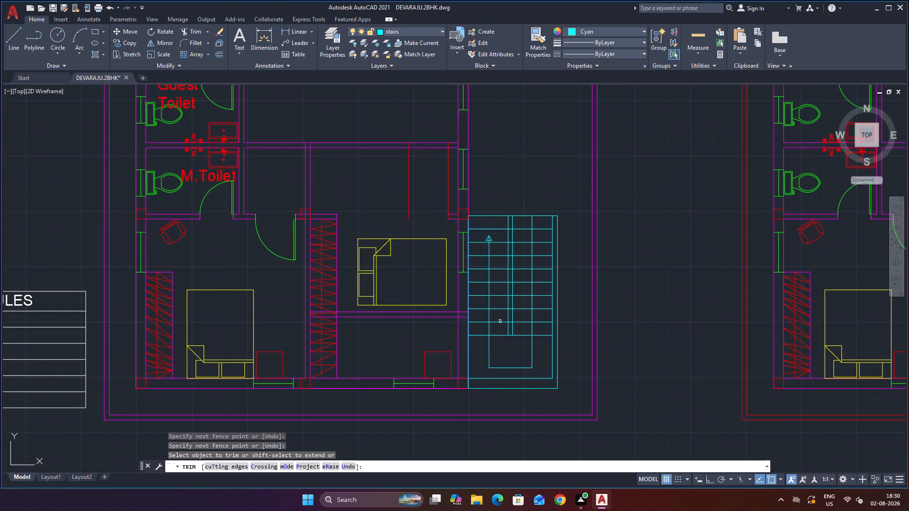
pyautogui.scroll(2, 491, 325)
pyautogui.scroll(-3, 492, 328)
pyautogui.scroll(2, 523, 305)
pyautogui.scroll(-2, 496, 310)
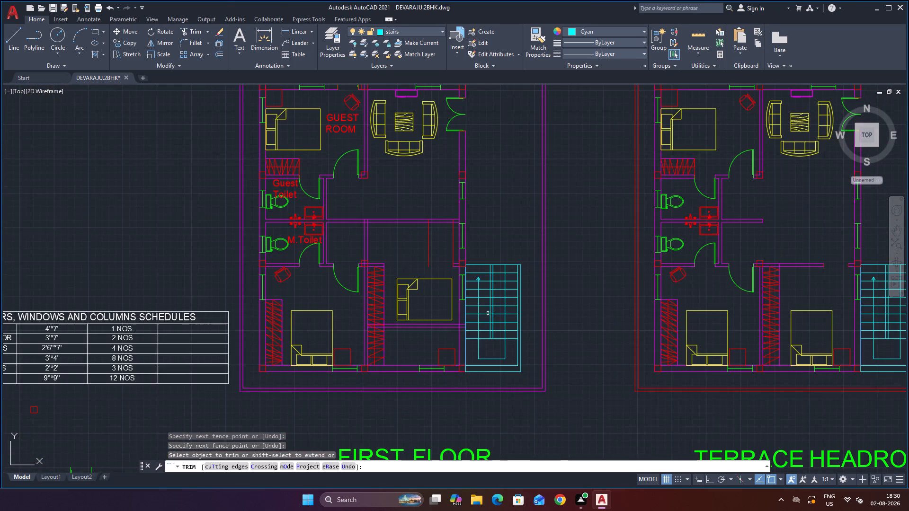
pyautogui.scroll(1, 437, 256)
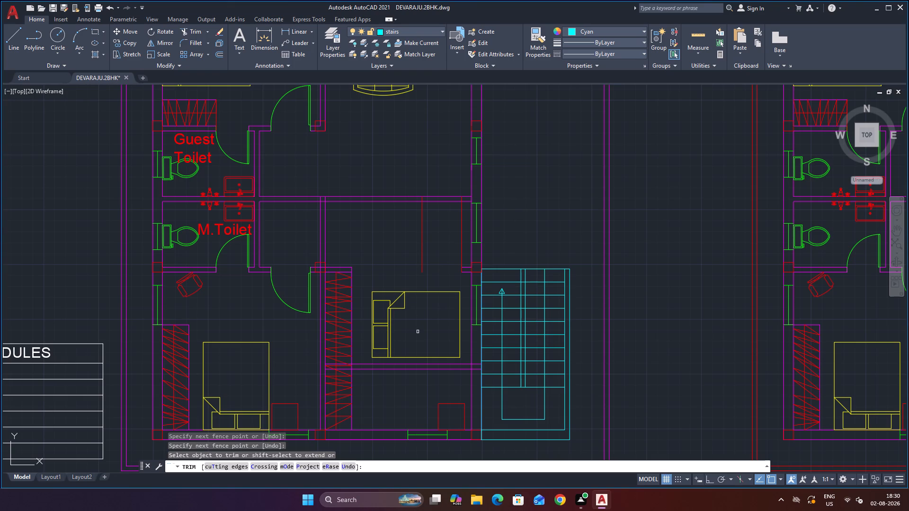
pyautogui.scroll(-1, 418, 332)
pyautogui.scroll(1, 433, 362)
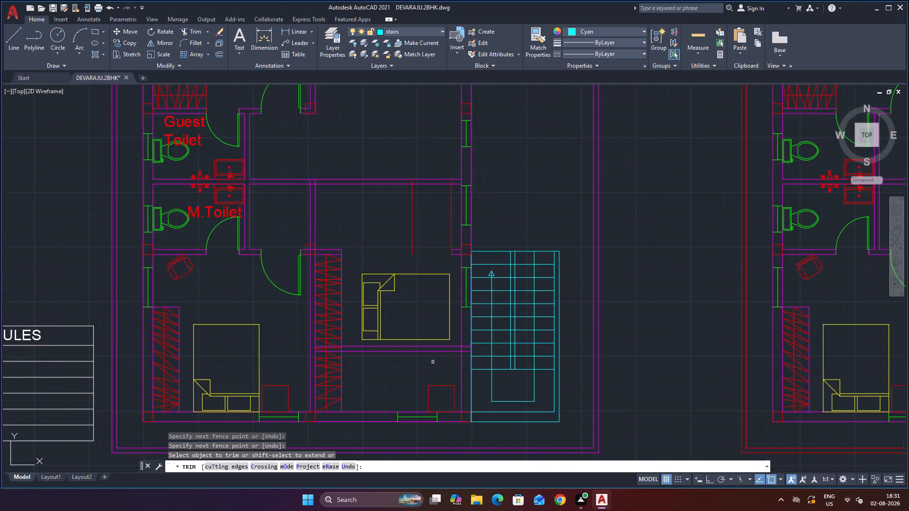
pyautogui.scroll(1, 433, 362)
pyautogui.scroll(-1, 434, 363)
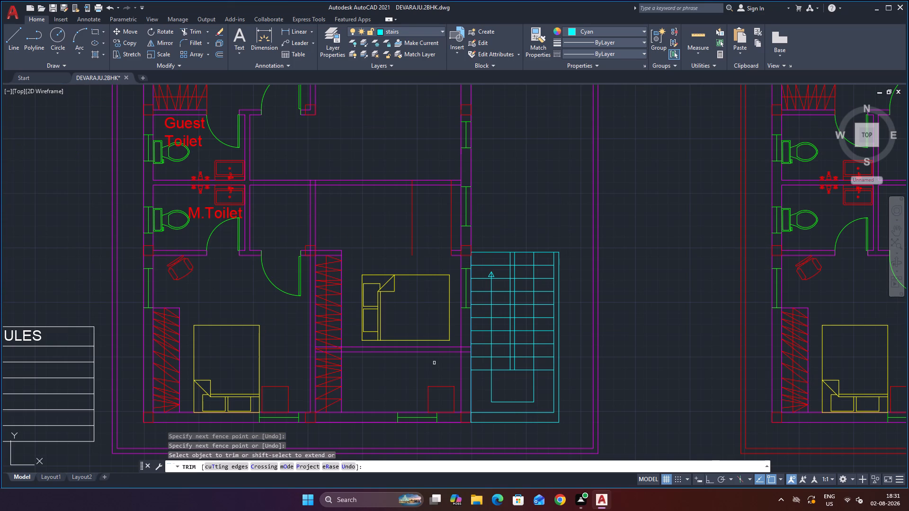
pyautogui.scroll(-1, 434, 363)
pyautogui.scroll(1, 436, 361)
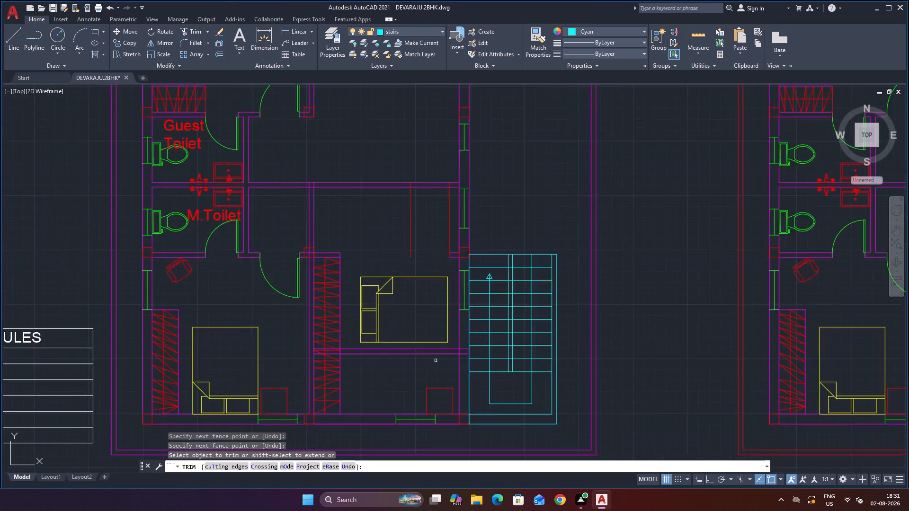
pyautogui.scroll(1, 436, 361)
pyautogui.scroll(-2, 450, 355)
pyautogui.scroll(2, 496, 353)
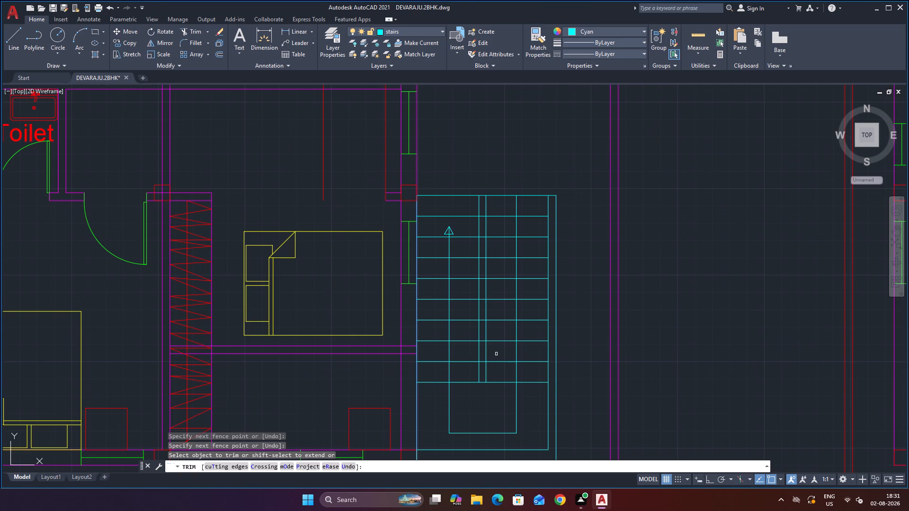
pyautogui.scroll(-3, 382, 305)
pyautogui.scroll(1, 375, 317)
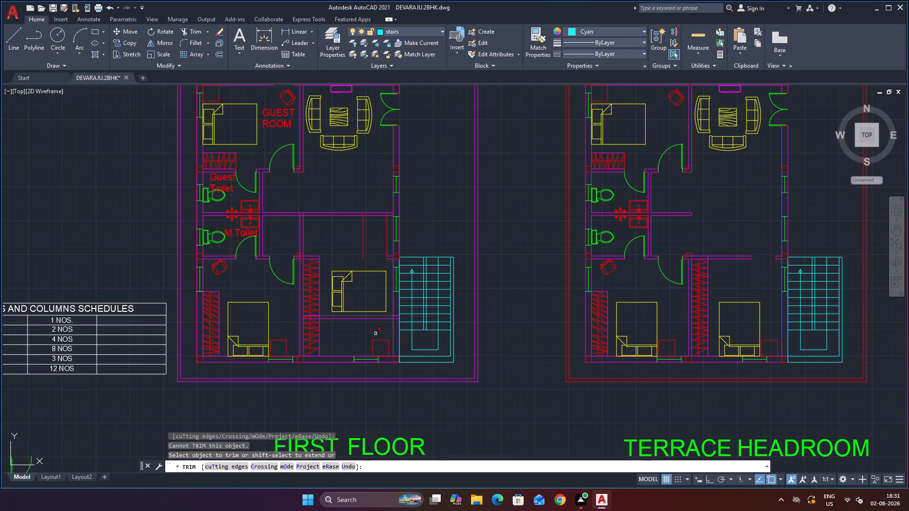
pyautogui.scroll(1, 376, 337)
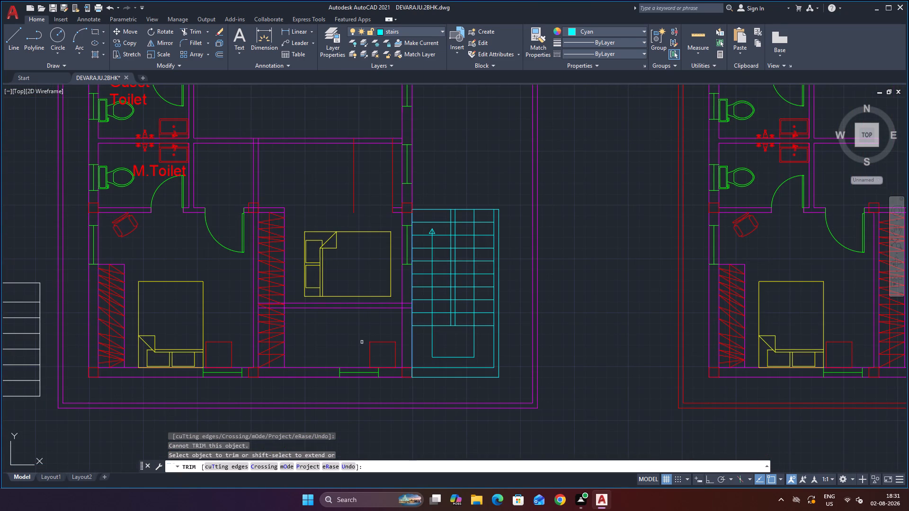
pyautogui.scroll(-1, 375, 351)
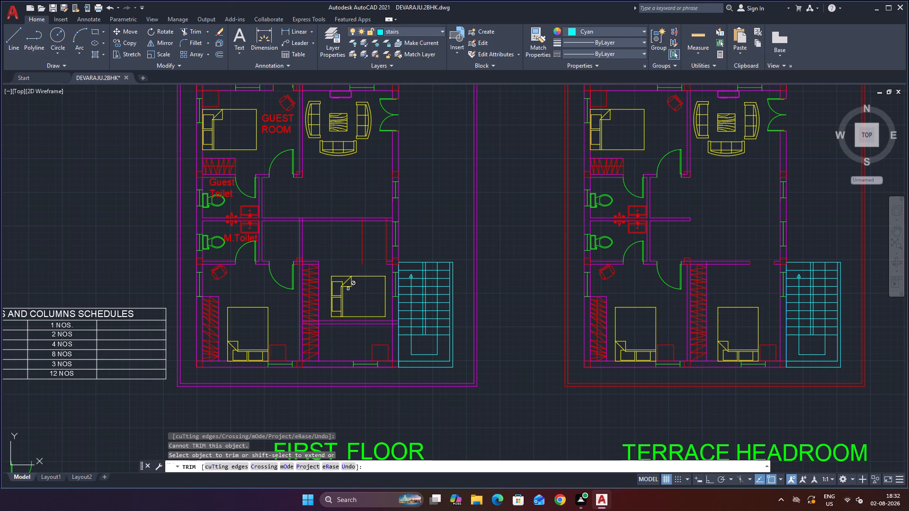
pyautogui.press('Escape')
pyautogui.press('Escape')
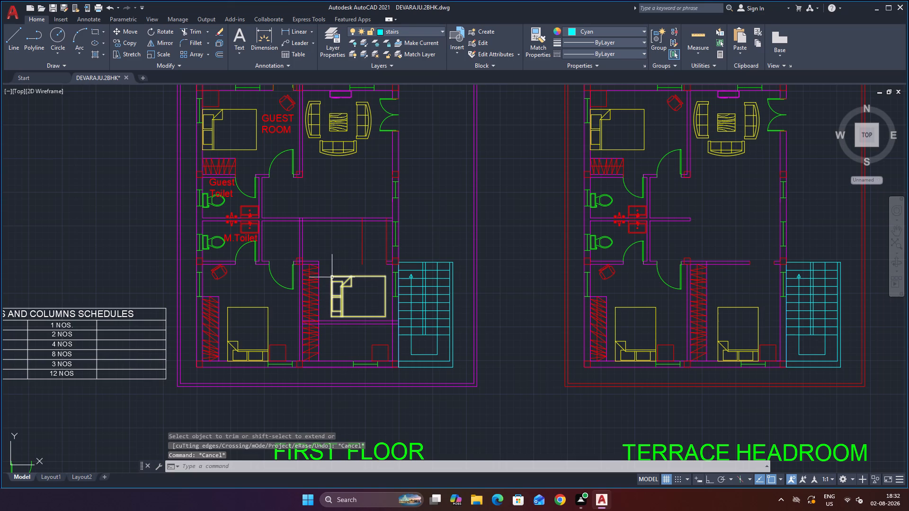
# Move the stair-side bedroom's bed up into the space below the hall partition, with its headboard against the wardrobe-side wall.
pyautogui.click(332, 277)
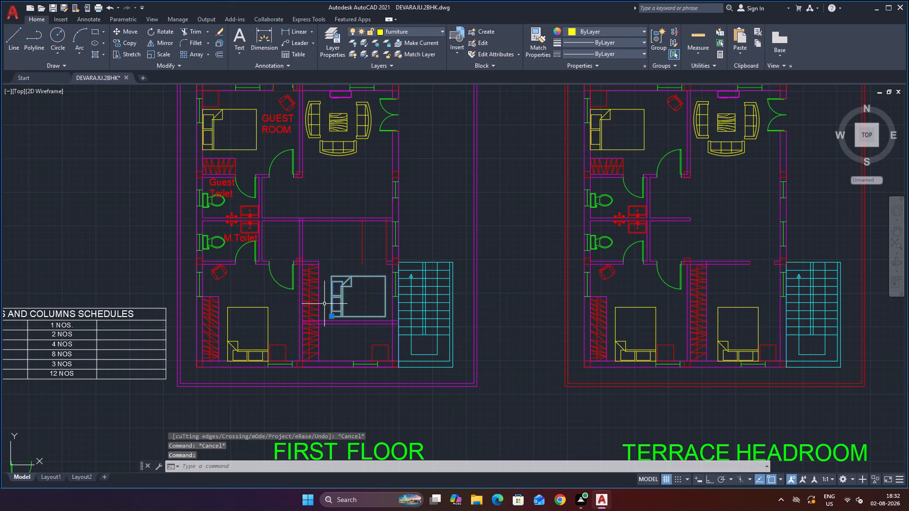
pyautogui.click(331, 316)
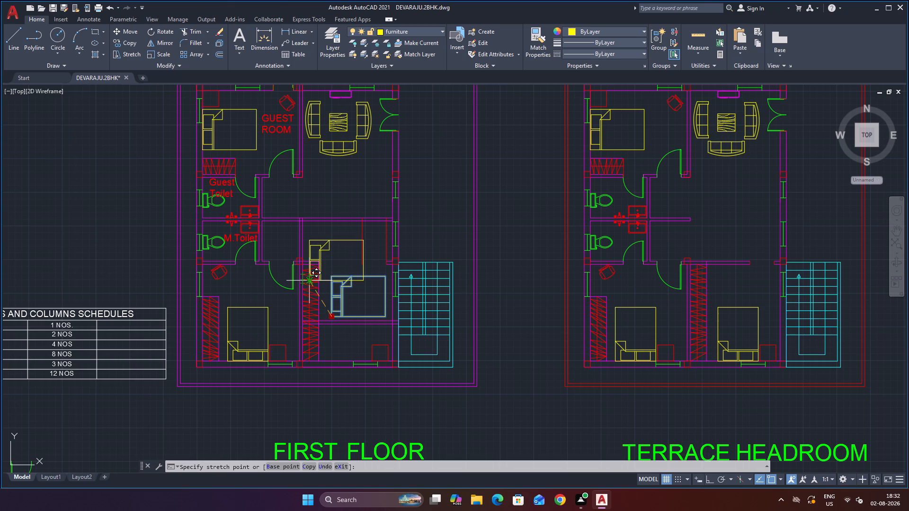
pyautogui.click(305, 280)
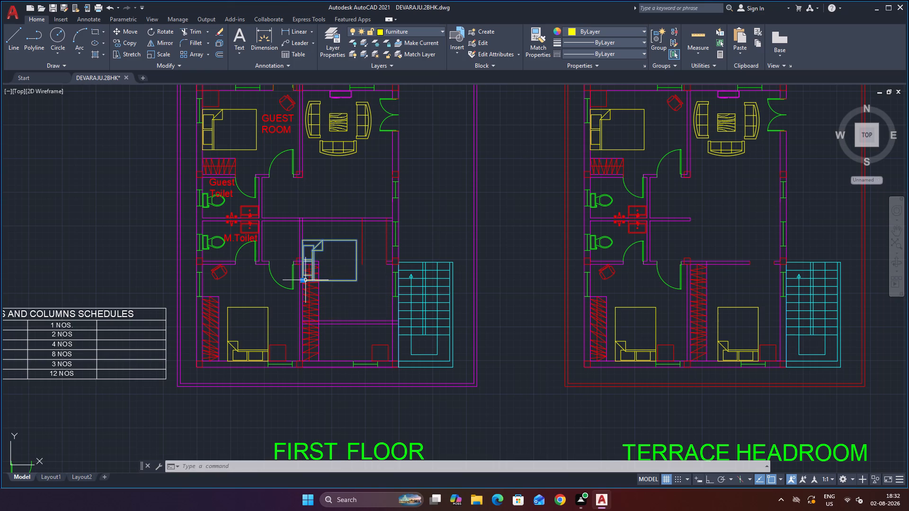
pyautogui.scroll(1, 335, 323)
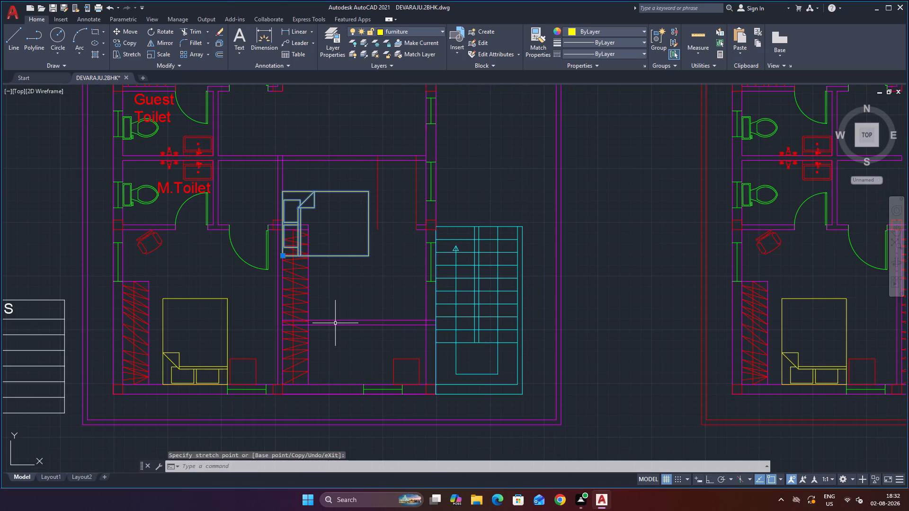
pyautogui.press('Escape')
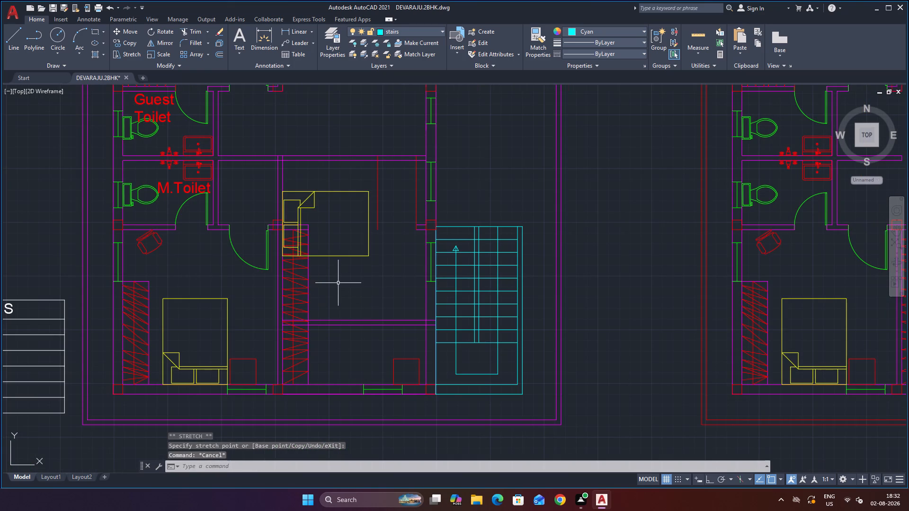
pyautogui.press('Escape')
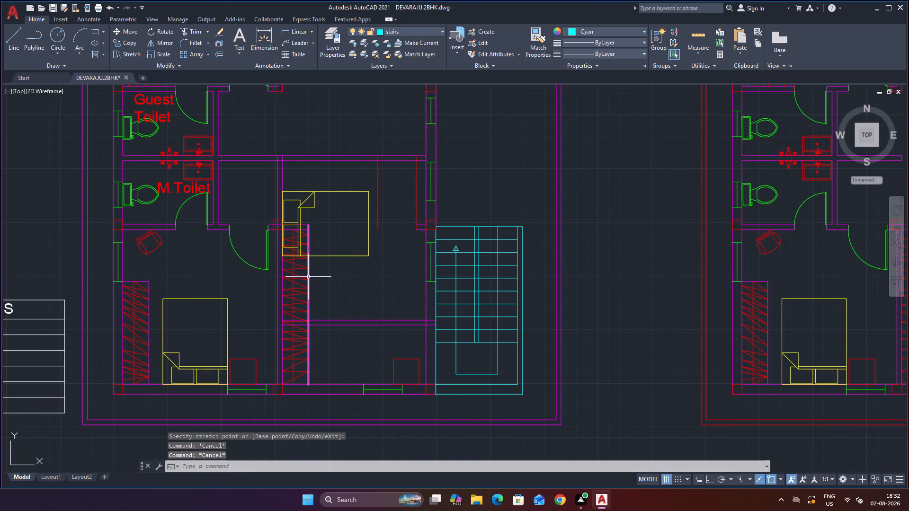
# Stretch the upper end of the zigzag line's centre segment in the stair-side bedroom's wardrobe down below the bed.
pyautogui.click(303, 277)
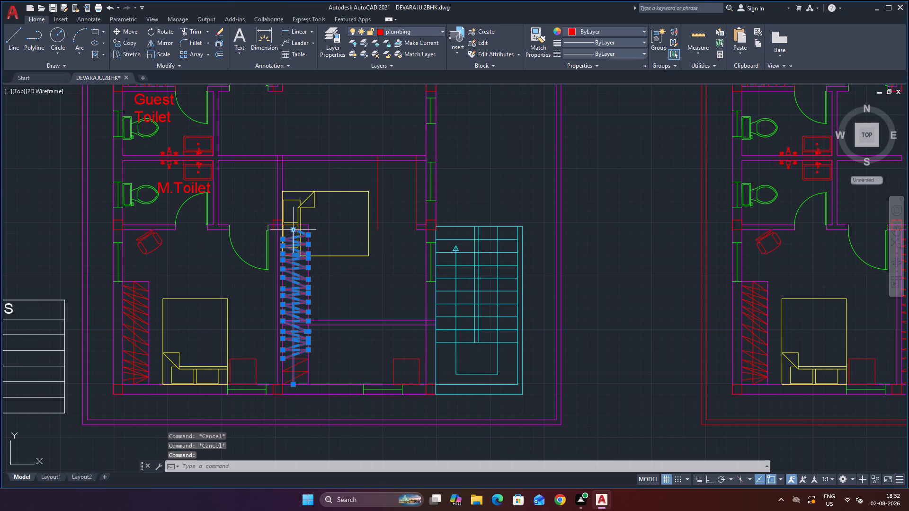
pyautogui.click(294, 230)
pyautogui.click(294, 268)
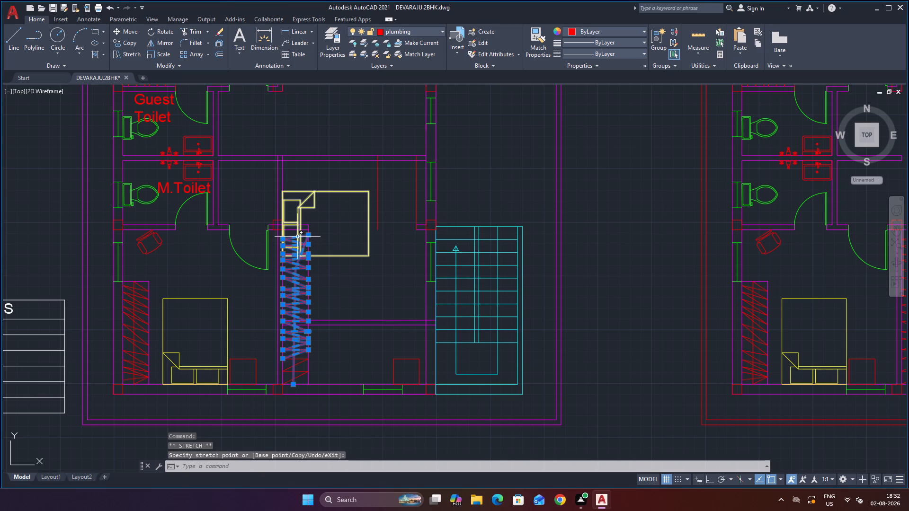
pyautogui.press('Escape')
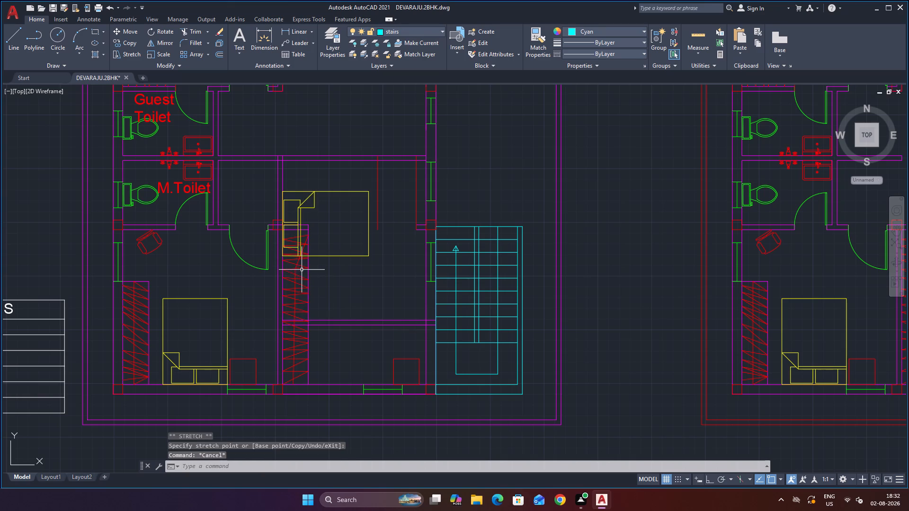
# Trim the old upper wall's two lines where they run past the bed's headboard and across its lower pillow.
pyautogui.scroll(3, 295, 229)
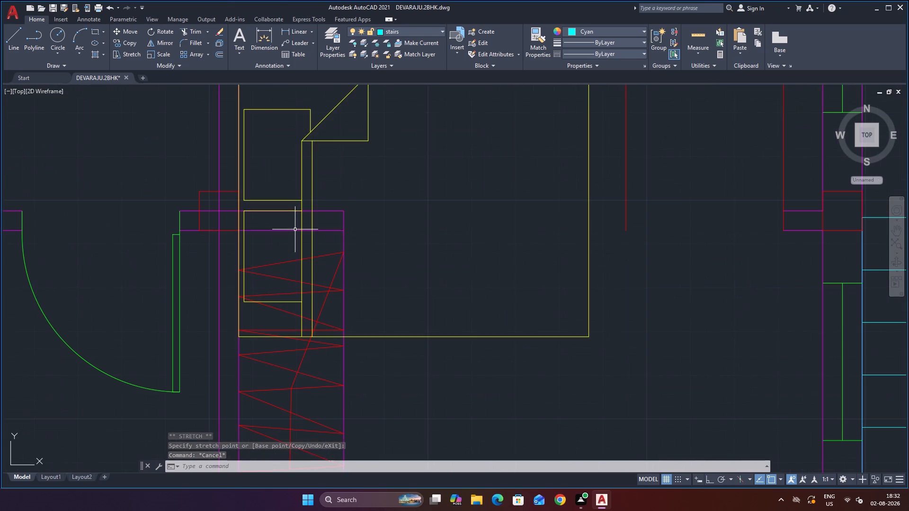
pyautogui.press('Escape')
pyautogui.press('Escape')
pyautogui.write('TR')
pyautogui.press('Return')
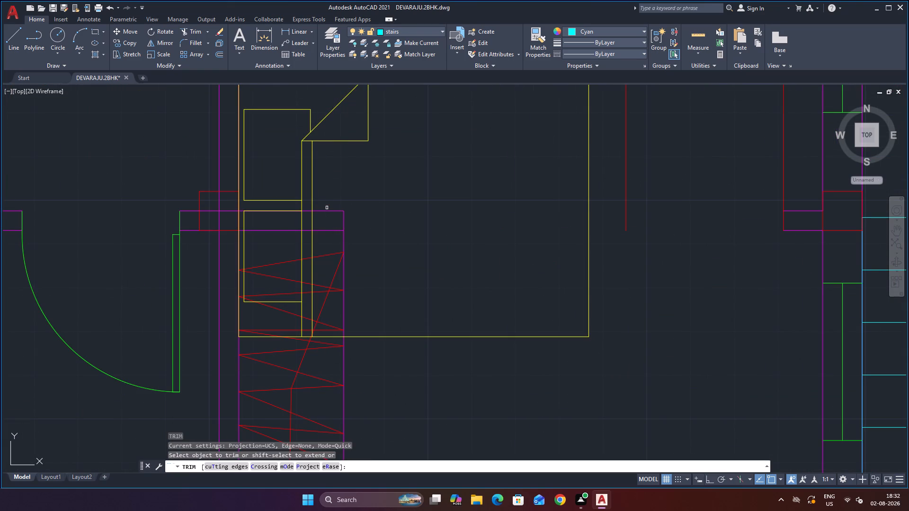
pyautogui.click(328, 212)
pyautogui.click(343, 225)
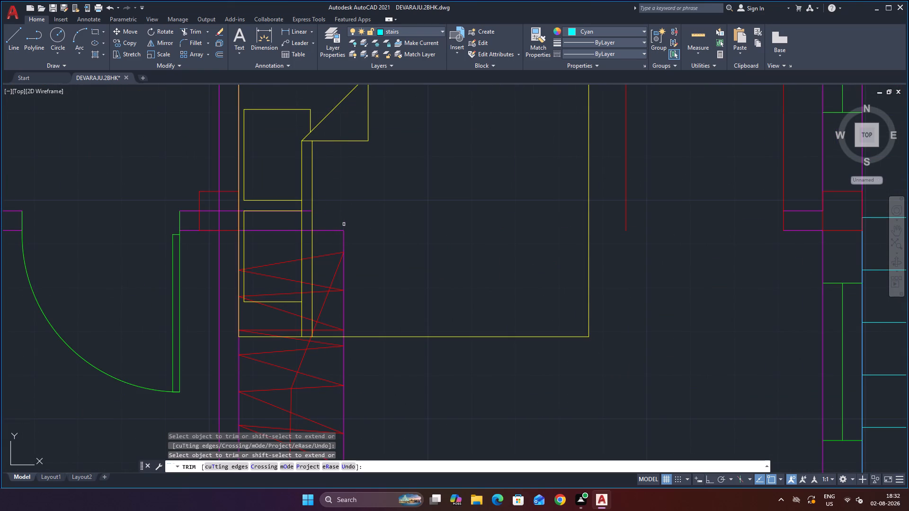
pyautogui.click(338, 230)
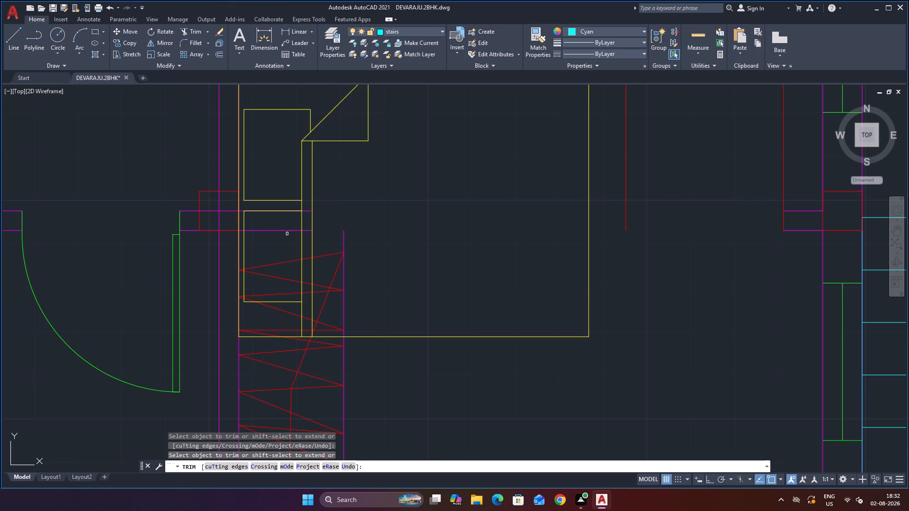
pyautogui.click(288, 230)
pyautogui.scroll(3, 301, 223)
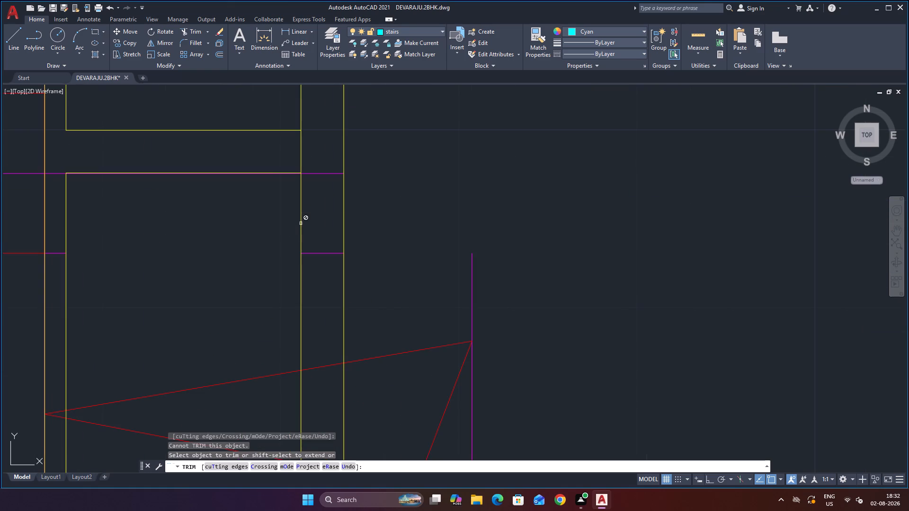
pyautogui.click(326, 157)
pyautogui.click(328, 186)
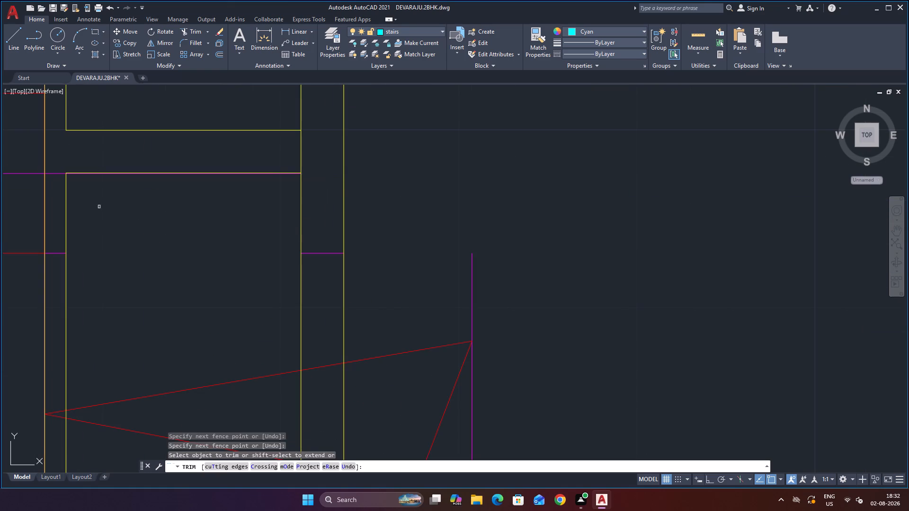
# Trim the old wall's upper line from the lower pillow back through the thickness of the wardrobe-side wall.
pyautogui.click(55, 172)
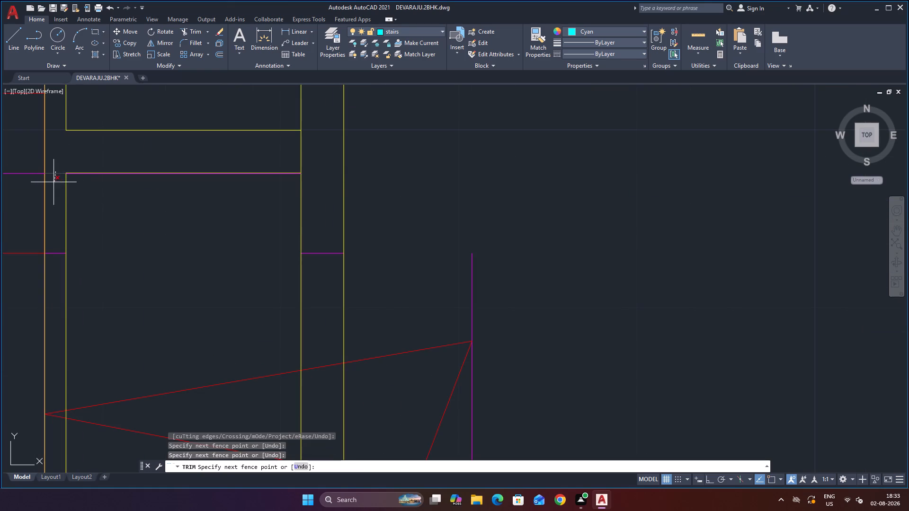
pyautogui.click(54, 172)
pyautogui.click(60, 160)
pyautogui.click(58, 182)
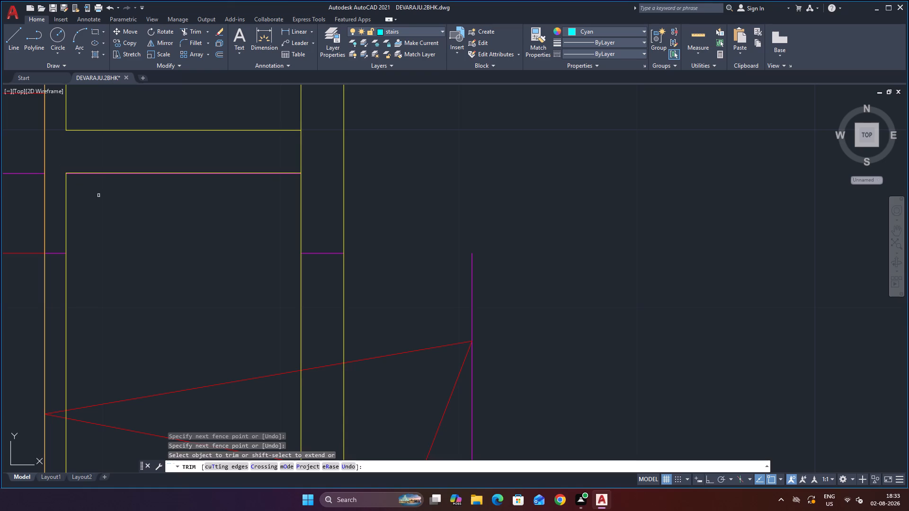
pyautogui.click(110, 175)
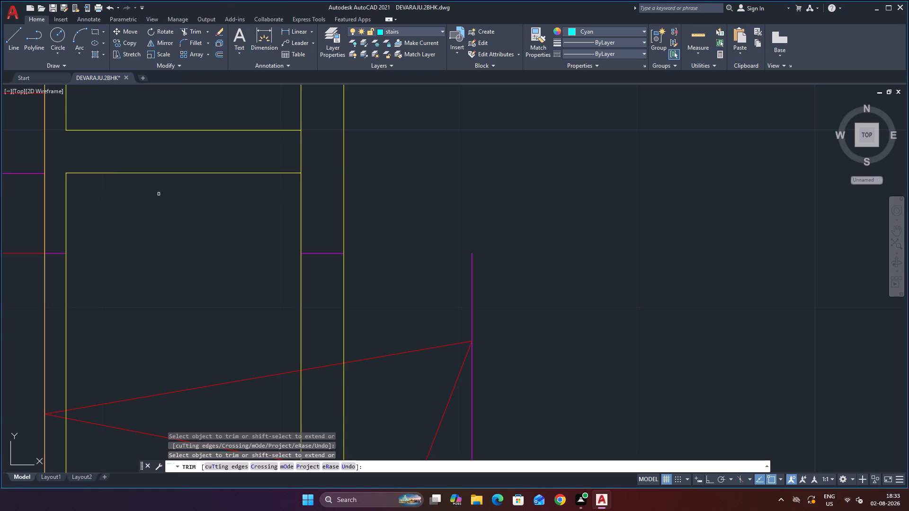
pyautogui.scroll(-2, 178, 200)
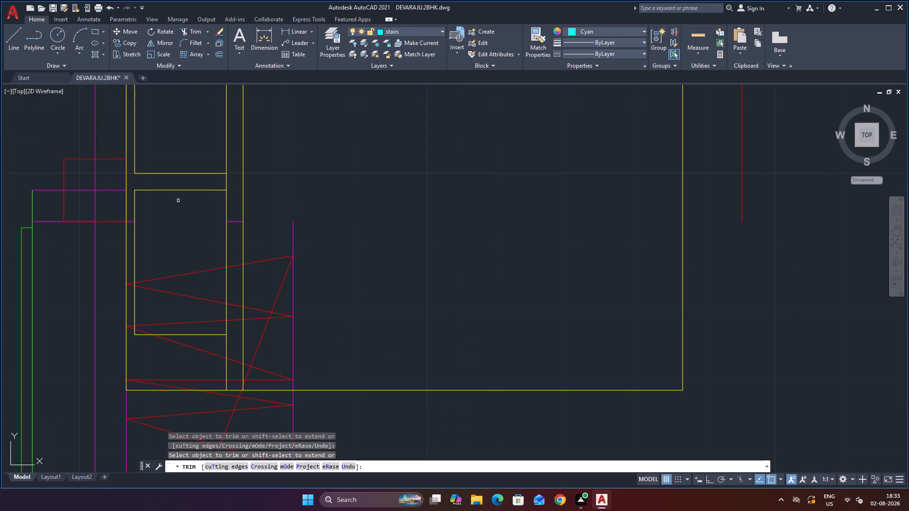
pyautogui.click(113, 190)
# Trim the leftover pieces of the old wall's lower line beside the bed's lower pillow.
pyautogui.scroll(-2, 84, 203)
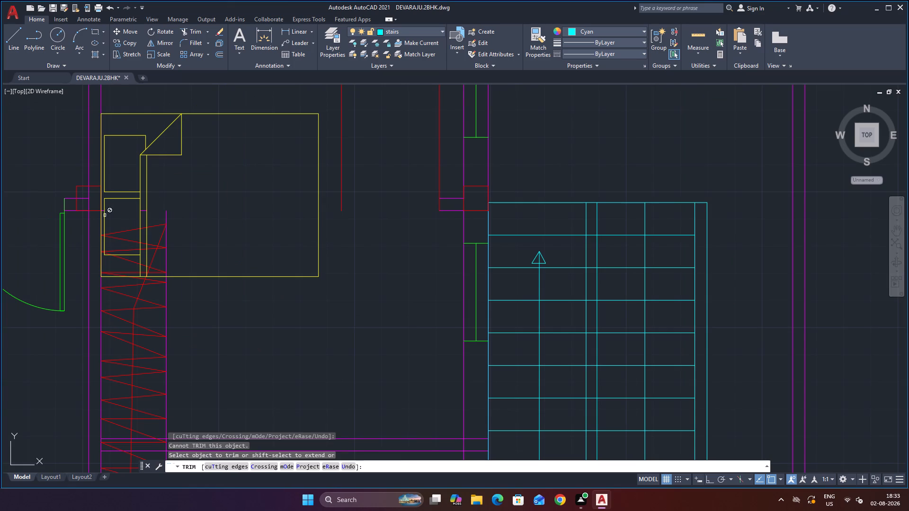
pyautogui.scroll(2, 117, 212)
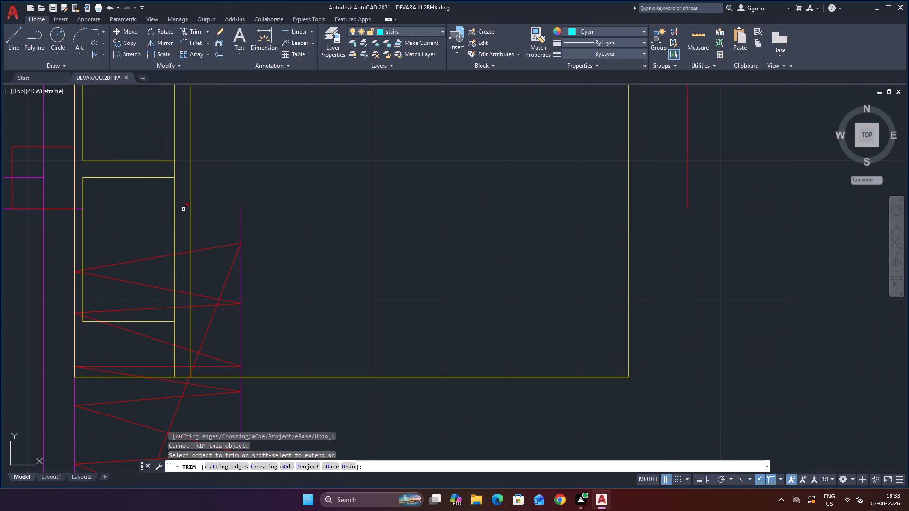
pyautogui.click(183, 209)
pyautogui.scroll(3, 73, 212)
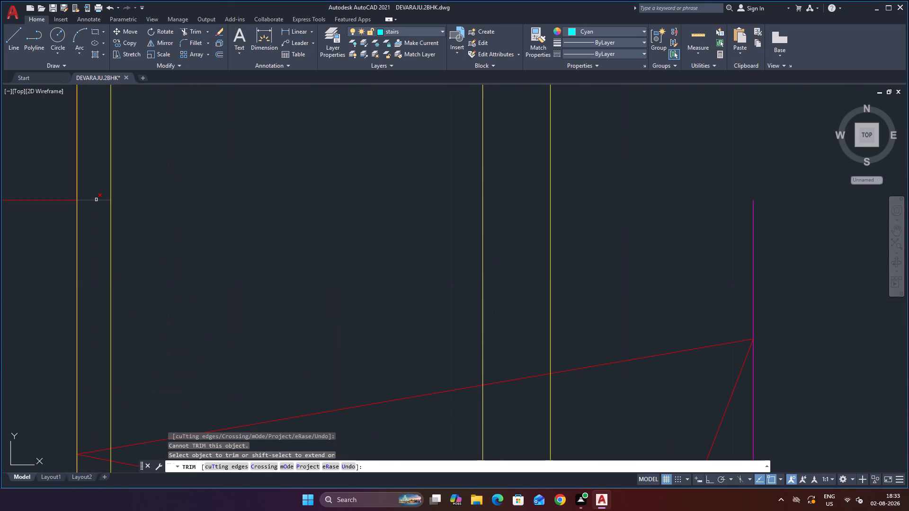
pyautogui.click(97, 200)
pyautogui.scroll(-3, 97, 200)
pyautogui.scroll(-1, 117, 243)
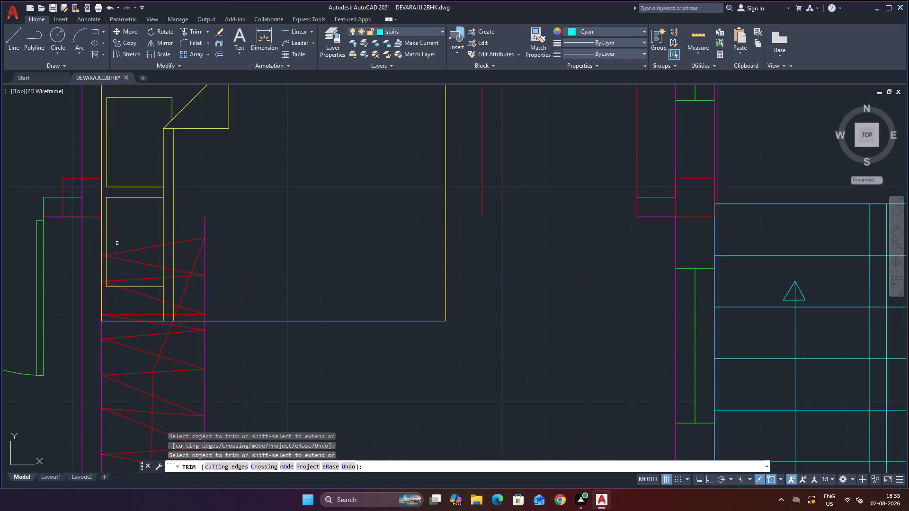
pyautogui.scroll(-1, 117, 243)
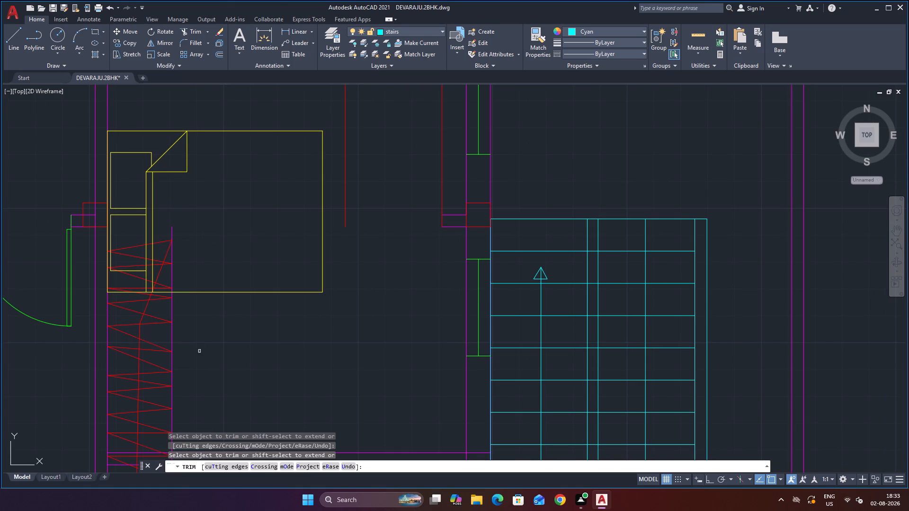
# Trim the wardrobe's front line and topmost zigzag lines where they overlap the bed beyond the pillows.
pyautogui.scroll(-1, 214, 332)
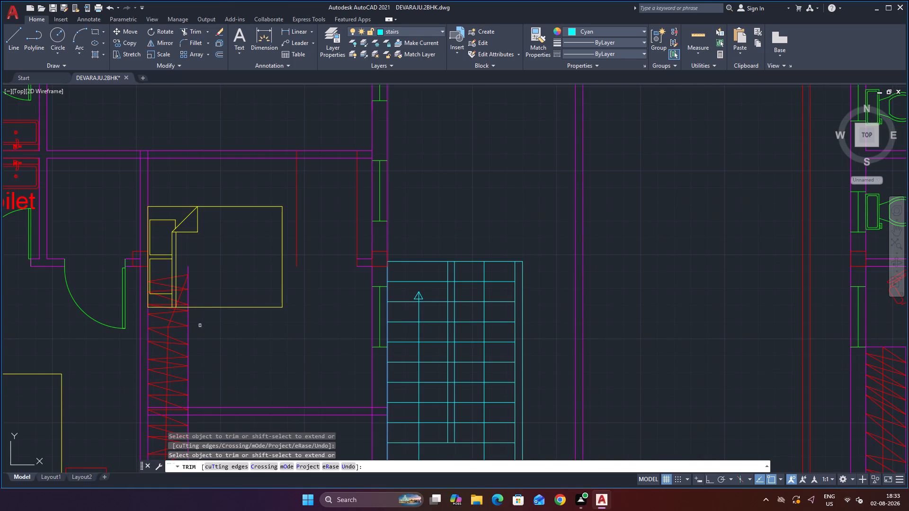
pyautogui.click(188, 269)
pyautogui.click(187, 282)
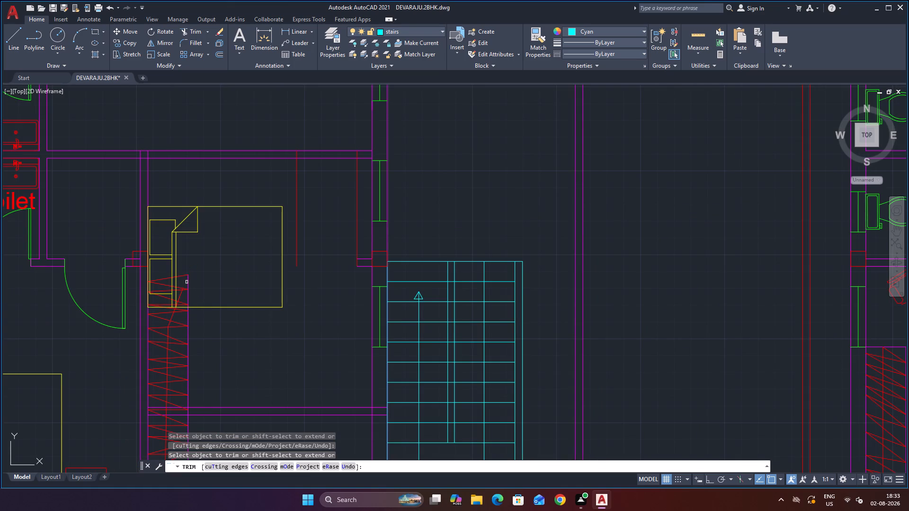
pyautogui.click(178, 278)
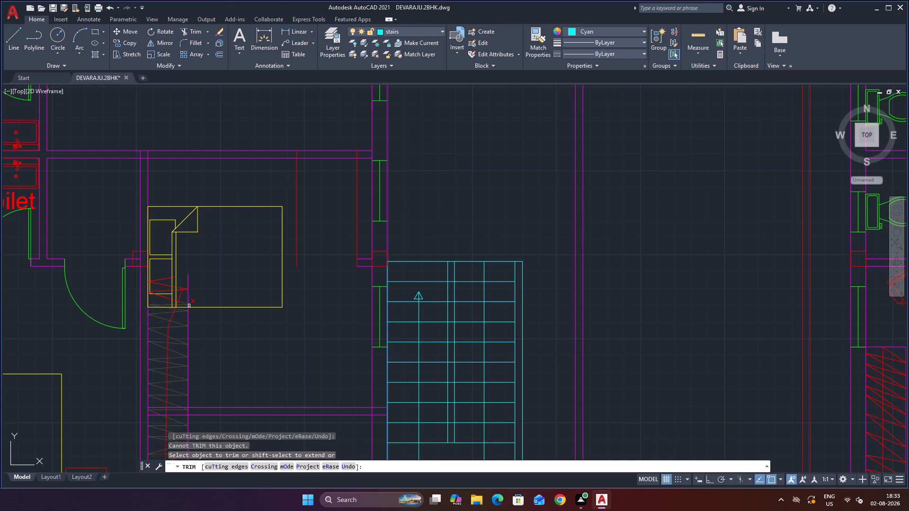
pyautogui.click(186, 290)
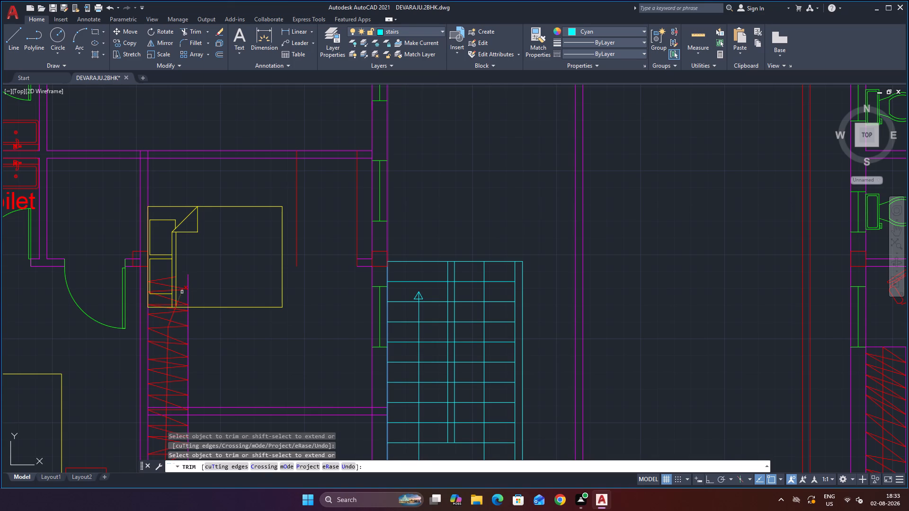
pyautogui.click(182, 293)
pyautogui.click(182, 290)
pyautogui.scroll(1, 192, 297)
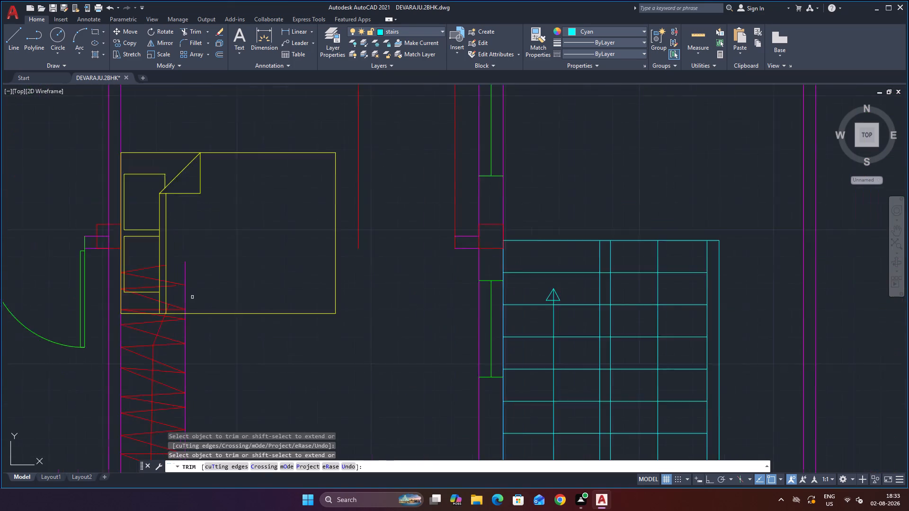
pyautogui.scroll(1, 192, 297)
pyautogui.click(182, 282)
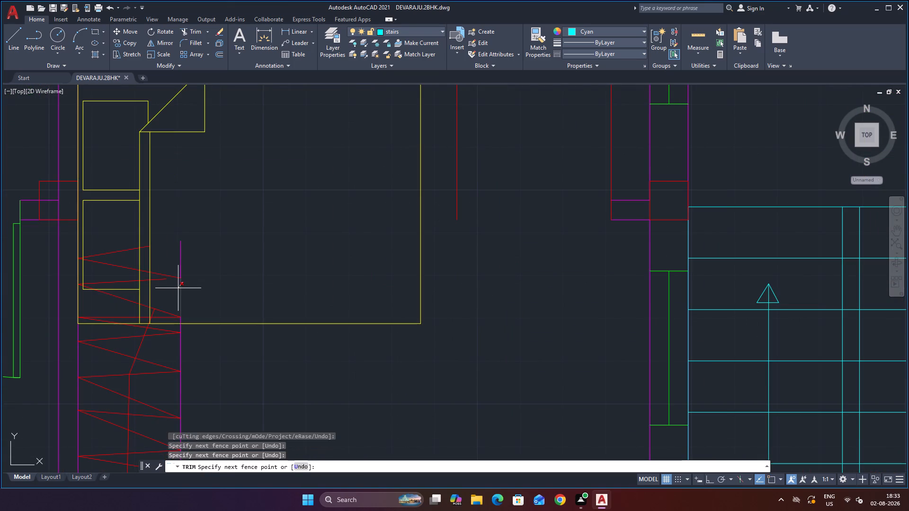
pyautogui.click(179, 287)
pyautogui.click(177, 273)
pyautogui.click(202, 243)
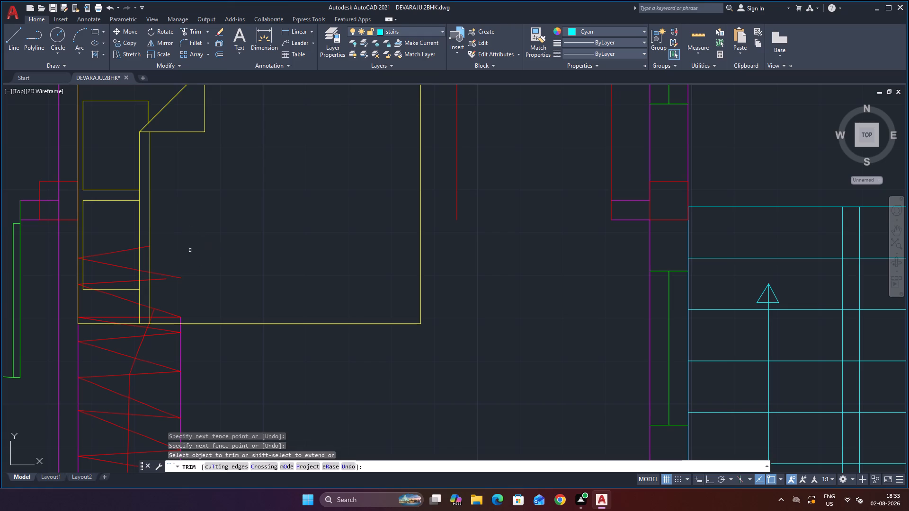
# Trim the upper zigzag ends projecting past the bed's pillow strip and the wardrobe lines just below the bed.
pyautogui.click(185, 254)
pyautogui.click(166, 280)
pyautogui.click(157, 300)
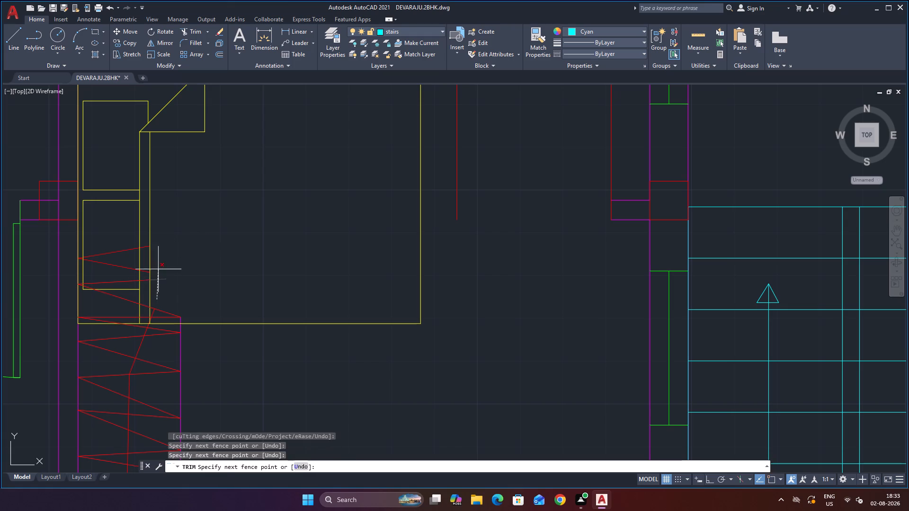
pyautogui.click(161, 267)
pyautogui.click(192, 344)
pyautogui.click(97, 338)
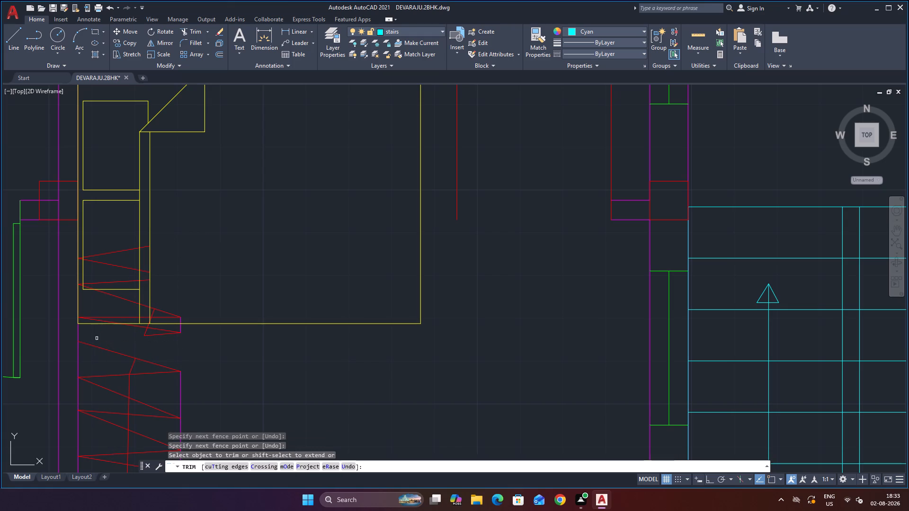
pyautogui.click(160, 333)
pyautogui.click(161, 329)
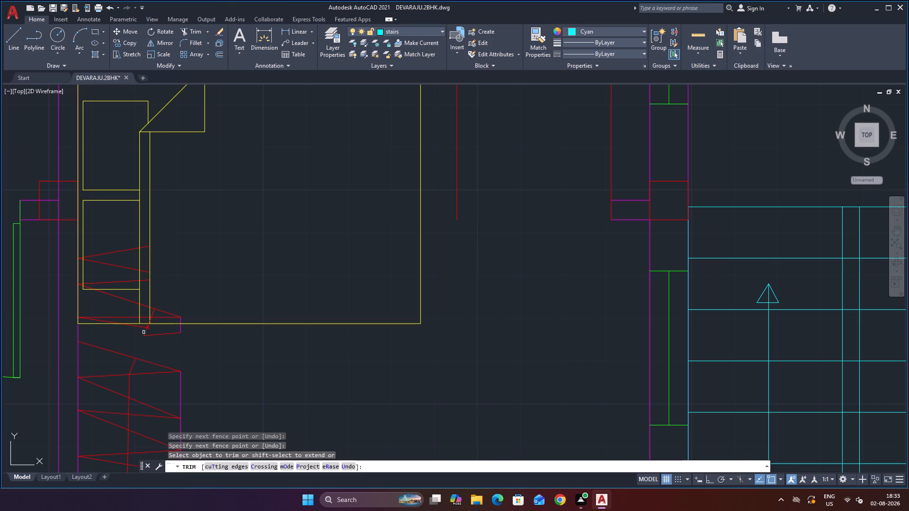
pyautogui.click(143, 332)
pyautogui.scroll(3, 145, 331)
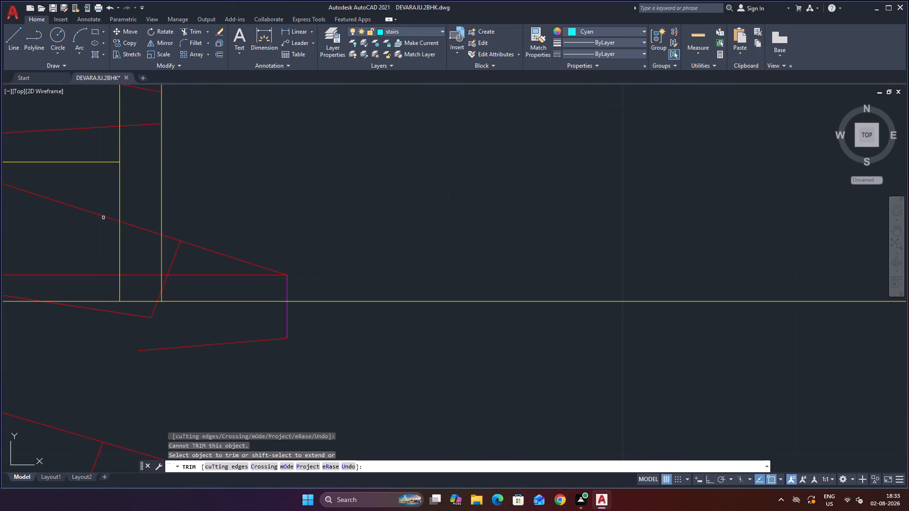
# Trim the wardrobe zigzag lines crossing the lower pillow, the pillow strip and the bed's lower corner.
pyautogui.click(103, 218)
pyautogui.moveTo(142, 210); pyautogui.dragTo(142, 226)
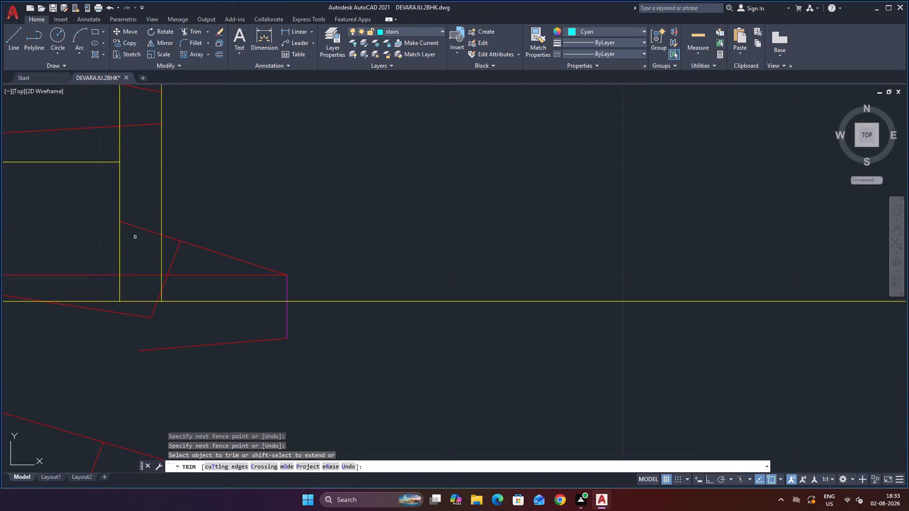
pyautogui.click(134, 240)
pyautogui.click(146, 208)
pyautogui.click(222, 238)
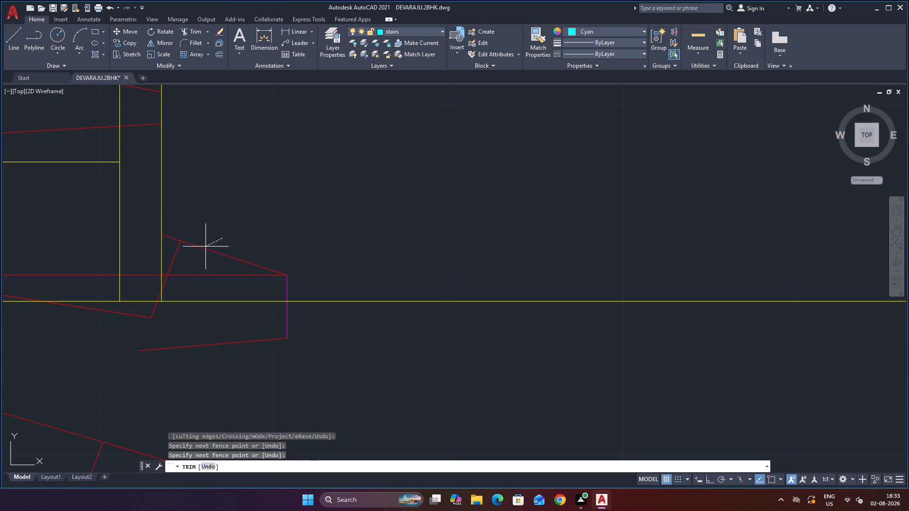
pyautogui.click(185, 280)
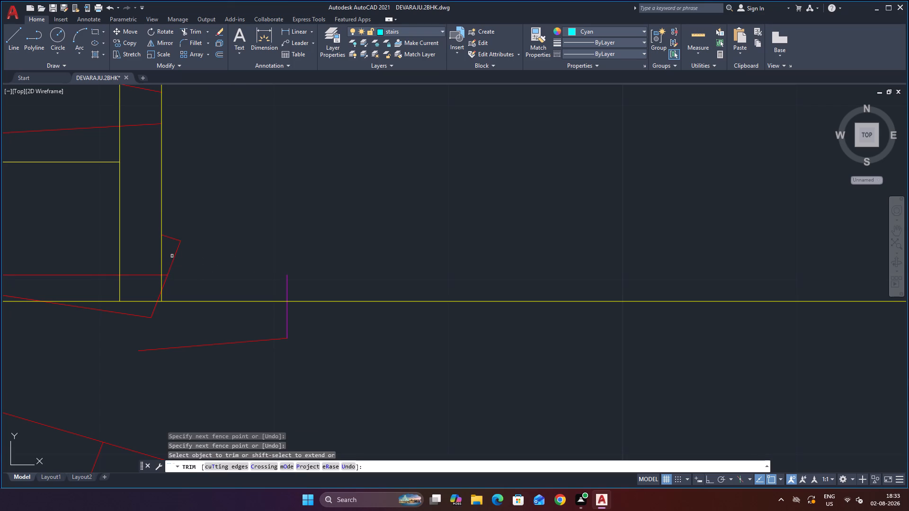
pyautogui.click(175, 256)
pyautogui.click(137, 275)
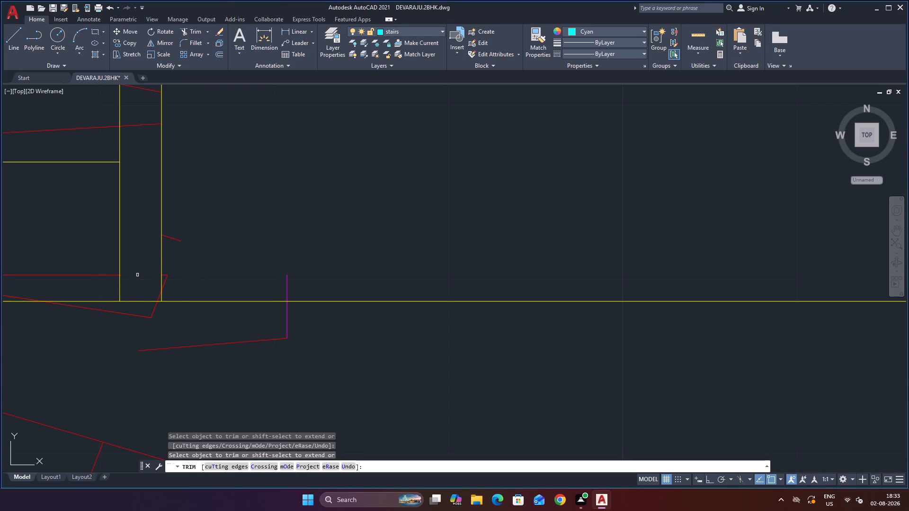
# Trim the wardrobe zigzag lines and the magenta front line where they cross the bed's lower edge.
pyautogui.click(124, 315)
pyautogui.moveTo(209, 332); pyautogui.dragTo(221, 398)
pyautogui.moveTo(253, 336); pyautogui.dragTo(308, 330)
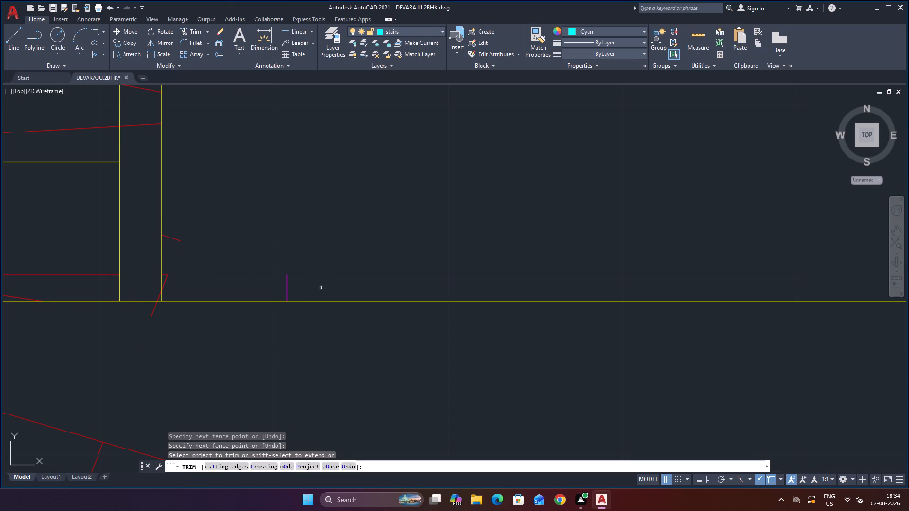
pyautogui.moveTo(322, 285); pyautogui.dragTo(265, 279)
# Trim the short zigzag ends beside and across the foot of the bed's pillow strip, including the stub below the bed.
pyautogui.scroll(2, 183, 285)
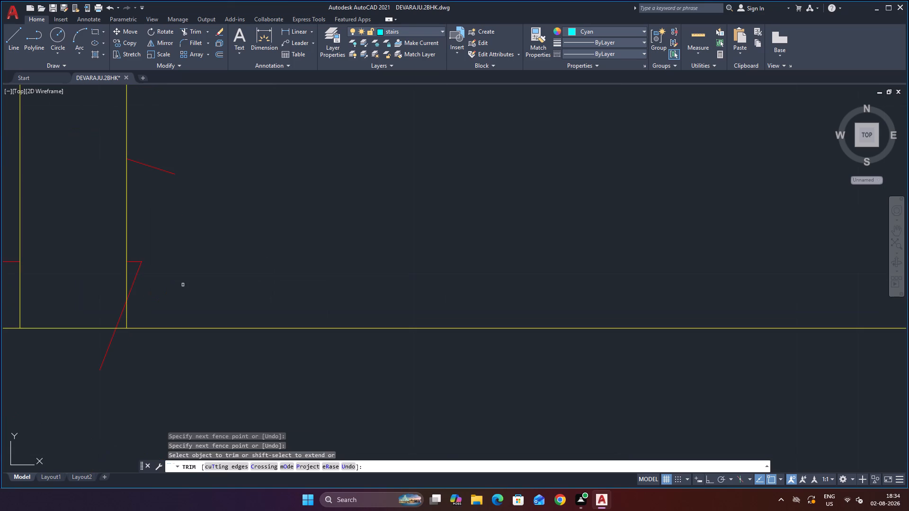
pyautogui.moveTo(132, 245); pyautogui.dragTo(134, 257)
pyautogui.click(135, 275)
pyautogui.click(136, 263)
pyautogui.click(166, 163)
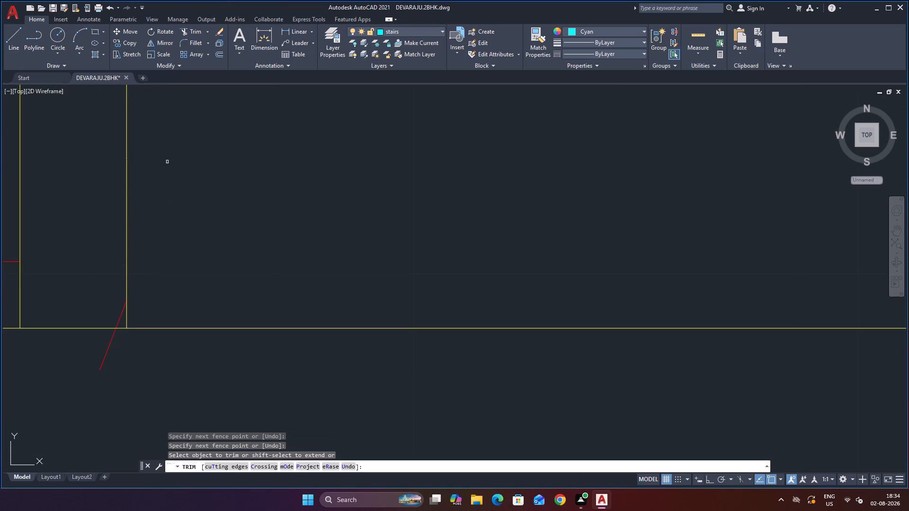
pyautogui.click(118, 314)
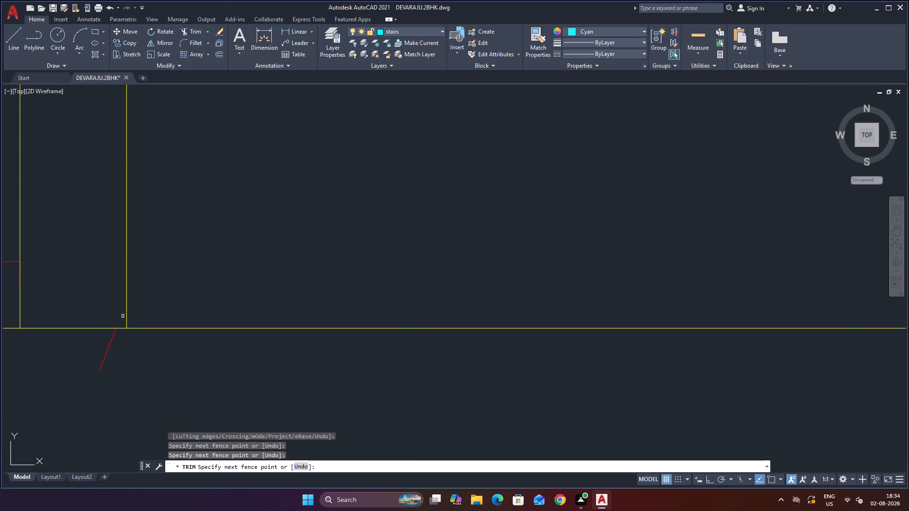
pyautogui.click(123, 316)
pyautogui.click(107, 348)
# Trim the horizontal wardrobe line and the zigzag piece between the lower pillow and the bed's lower edge.
pyautogui.scroll(-3, 115, 361)
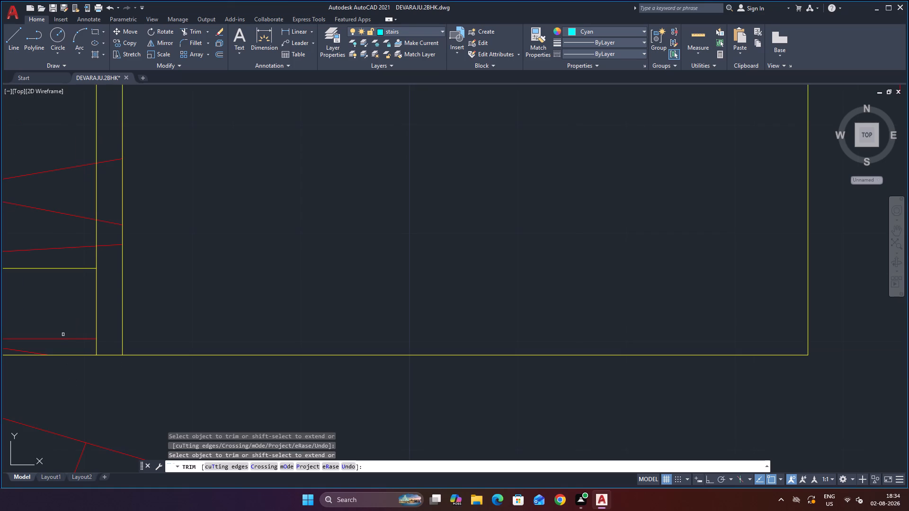
pyautogui.click(61, 338)
pyautogui.scroll(-4, 85, 312)
pyautogui.scroll(3, 58, 314)
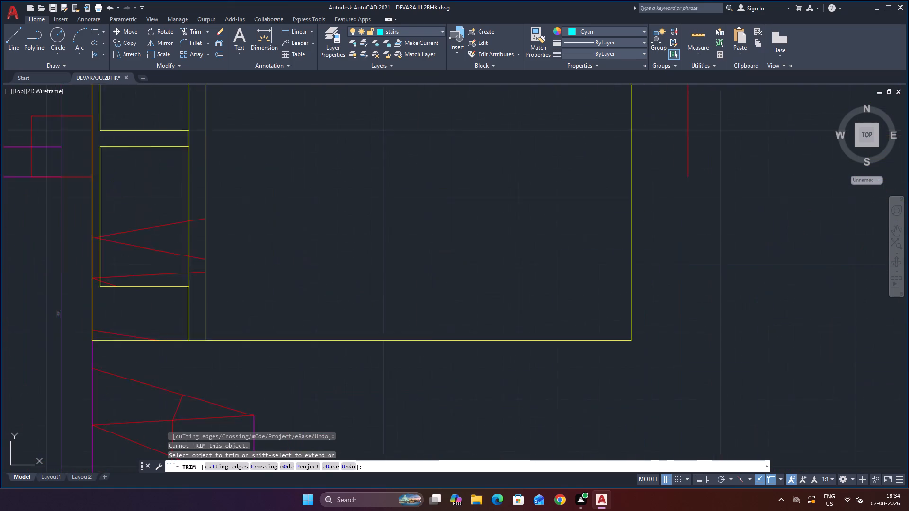
pyautogui.scroll(1, 58, 314)
pyautogui.click(136, 345)
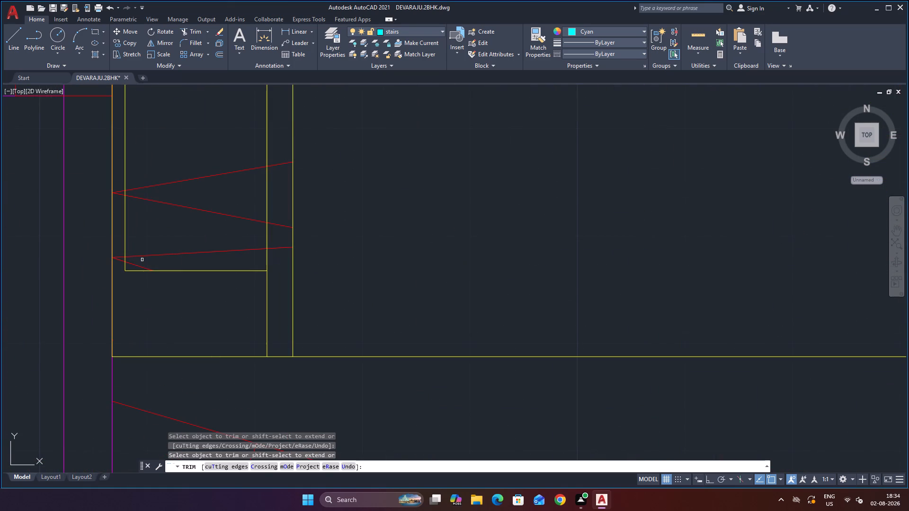
# Trim the three zigzag lines crossing the lower pillow and their remaining pieces in the strip beside it.
pyautogui.click(143, 255)
pyautogui.click(168, 205)
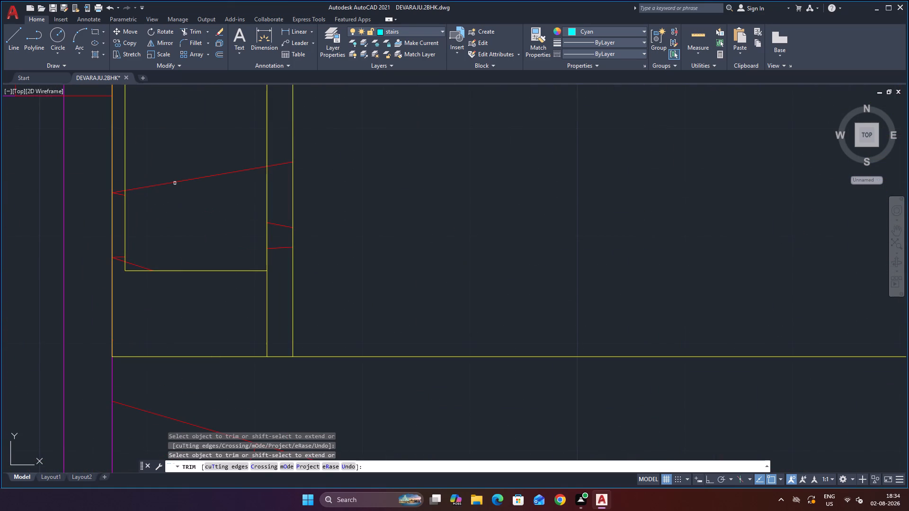
pyautogui.click(176, 181)
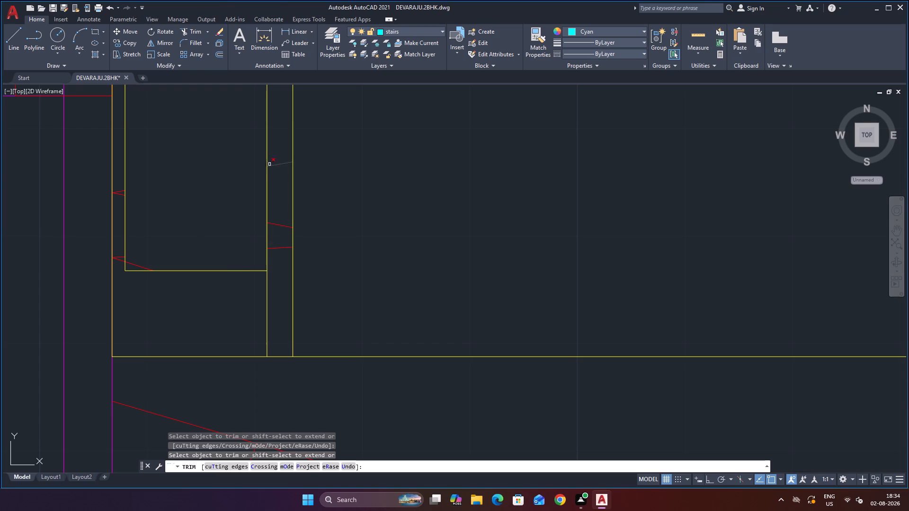
pyautogui.click(275, 159)
pyautogui.click(279, 251)
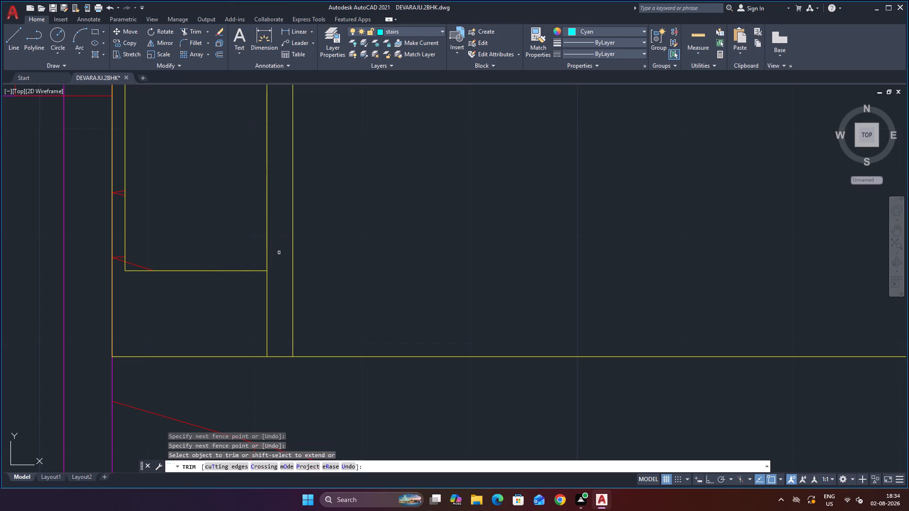
# Trim the zigzag piece in the lower pillow's corner and the small stubs between the pillow and the bed's head edge.
pyautogui.click(134, 265)
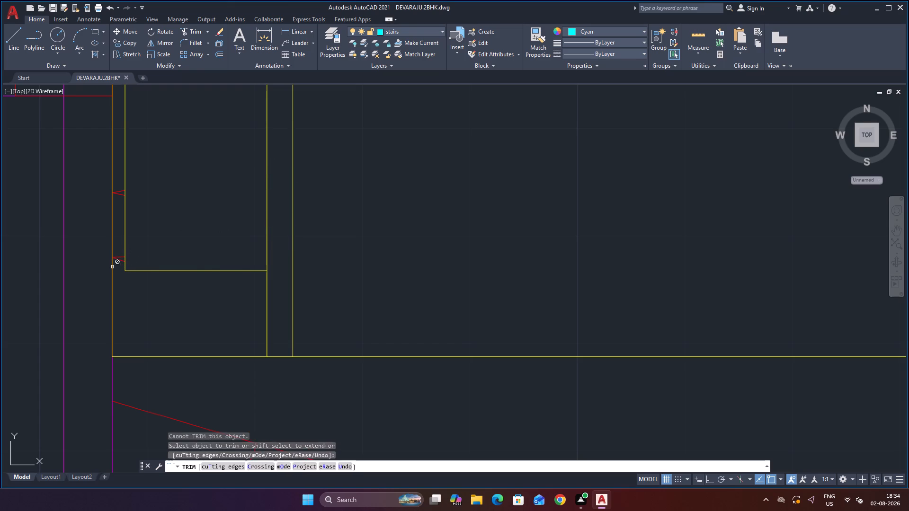
pyautogui.click(118, 260)
pyautogui.click(120, 255)
pyautogui.click(120, 261)
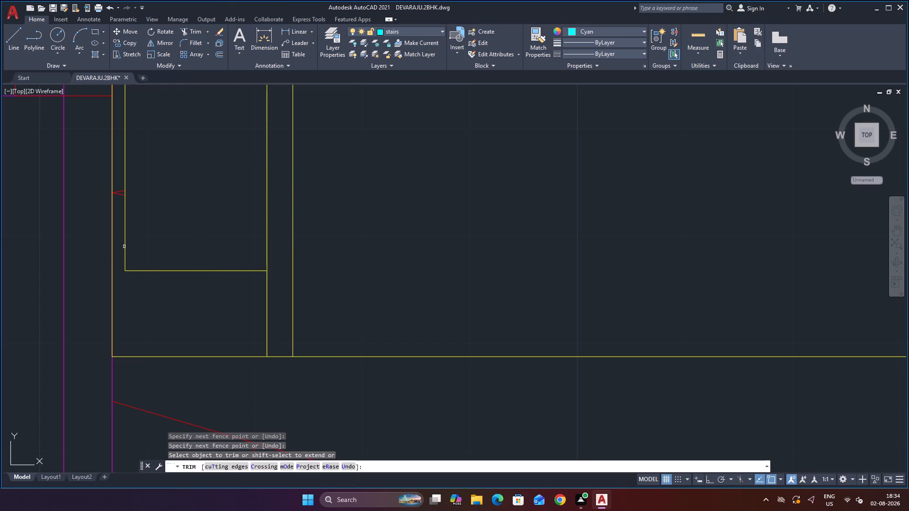
pyautogui.click(121, 192)
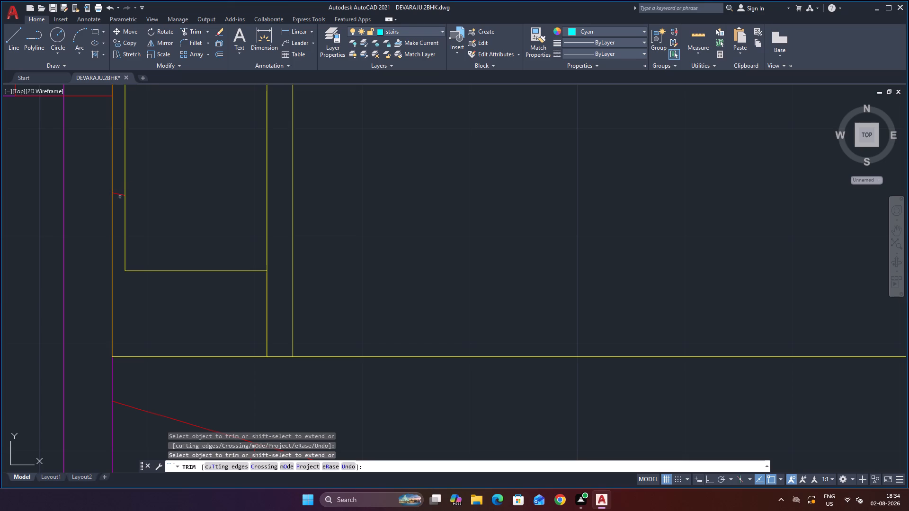
pyautogui.click(121, 193)
pyautogui.scroll(-3, 187, 259)
pyautogui.scroll(-2, 227, 300)
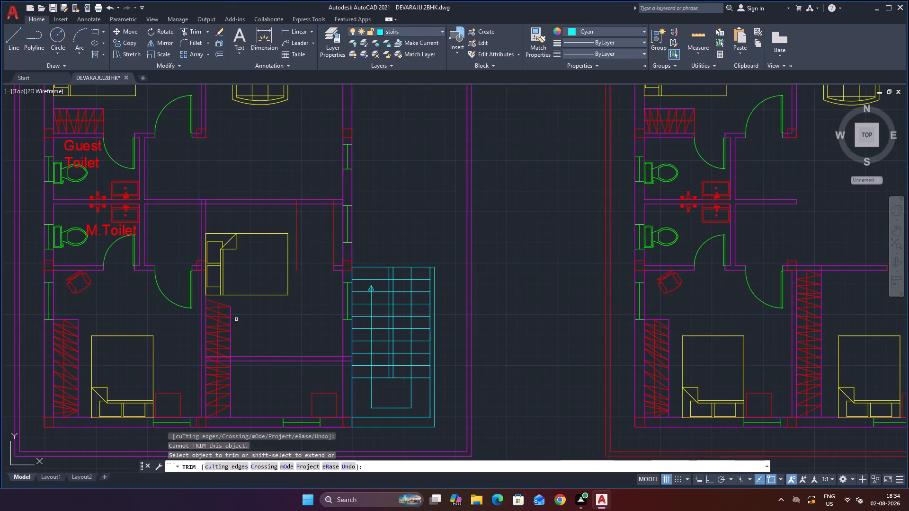
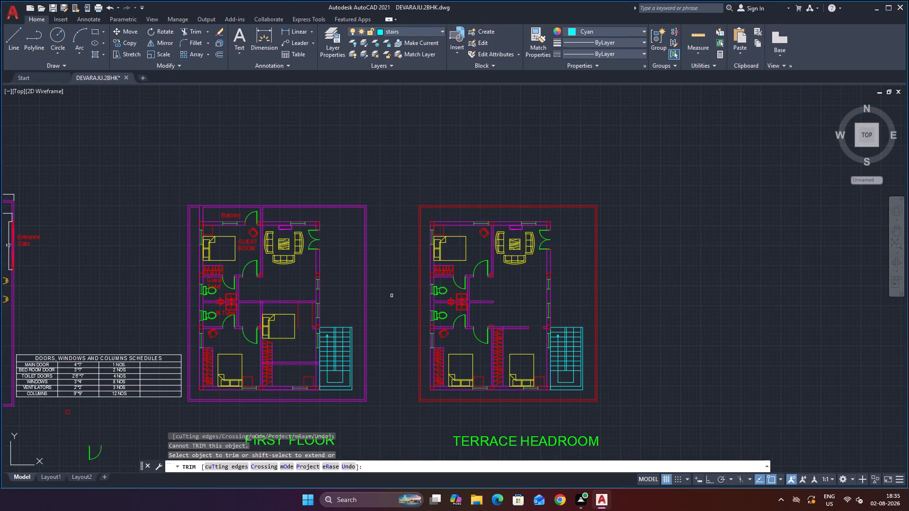
# Save the drawing.
pyautogui.scroll(-1, 373, 295)
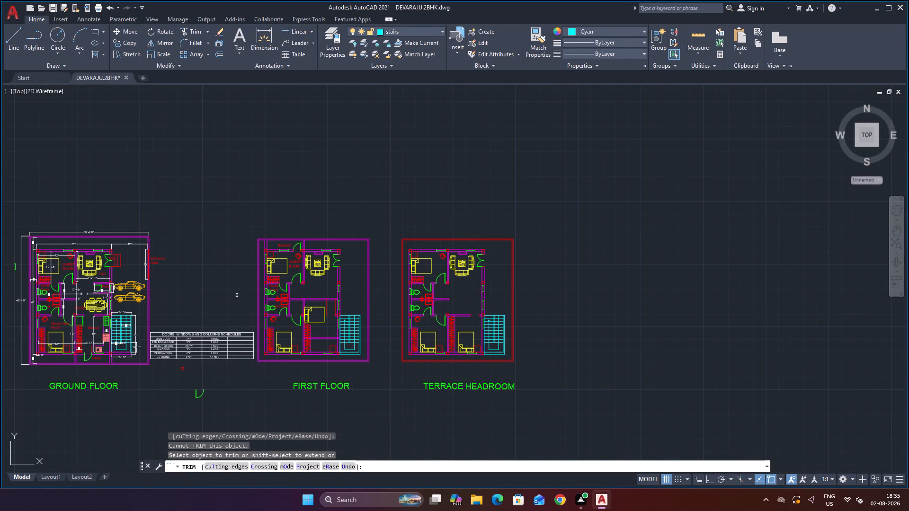
pyautogui.hotkey('ctrl', 's')
pyautogui.hotkey('ctrl', 's')
# Move the bed in the first-floor room beside the staircase up along its side wall, closer to the upper wall.
pyautogui.scroll(2, 323, 320)
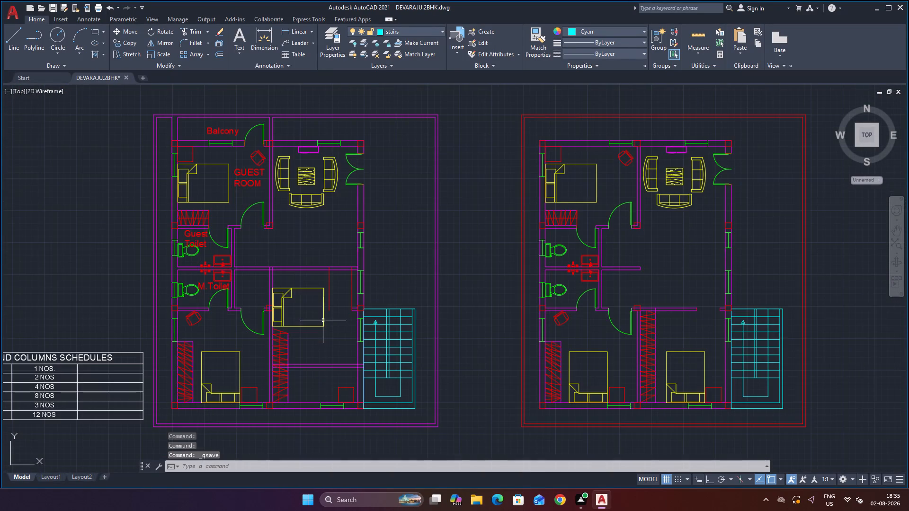
pyautogui.scroll(-2, 330, 287)
pyautogui.scroll(4, 338, 331)
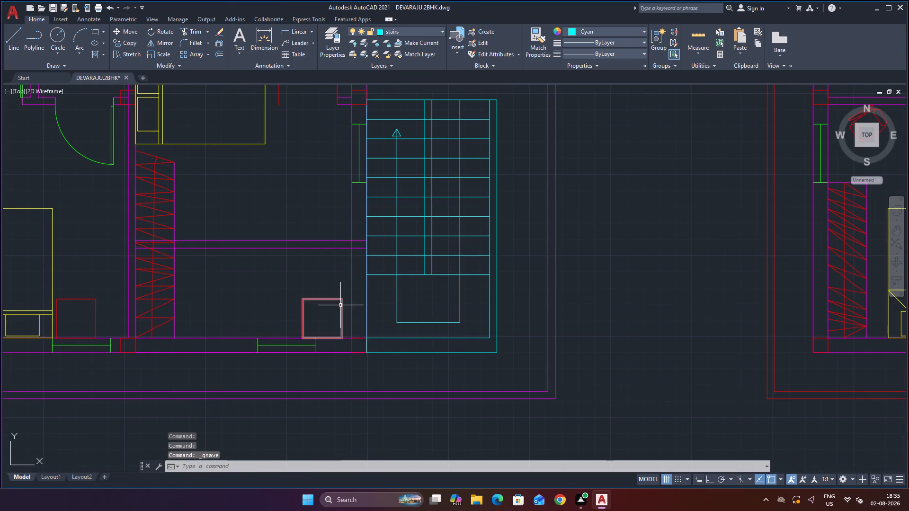
pyautogui.scroll(-2, 342, 302)
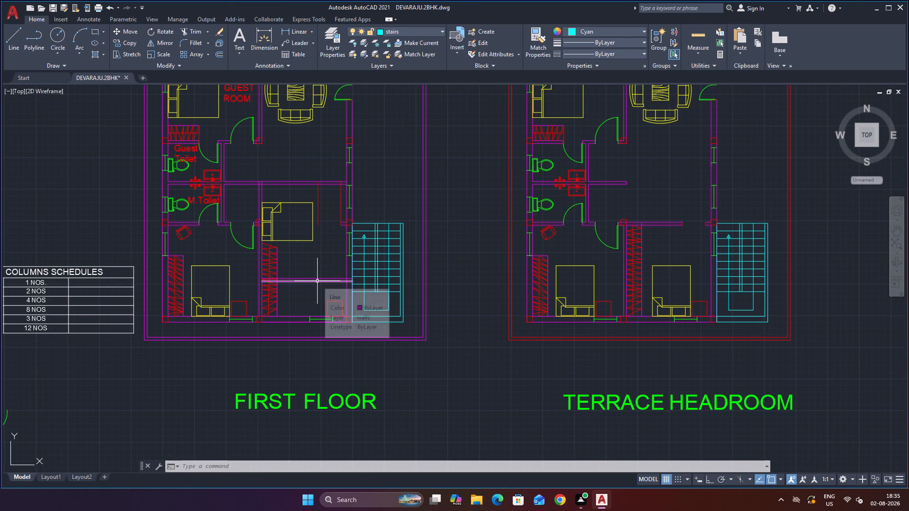
pyautogui.scroll(2, 276, 202)
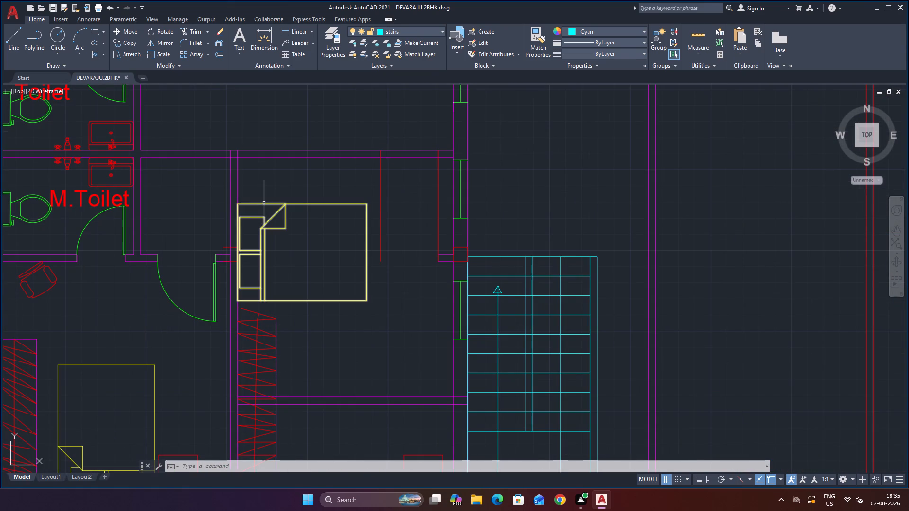
pyautogui.click(264, 203)
pyautogui.click(265, 205)
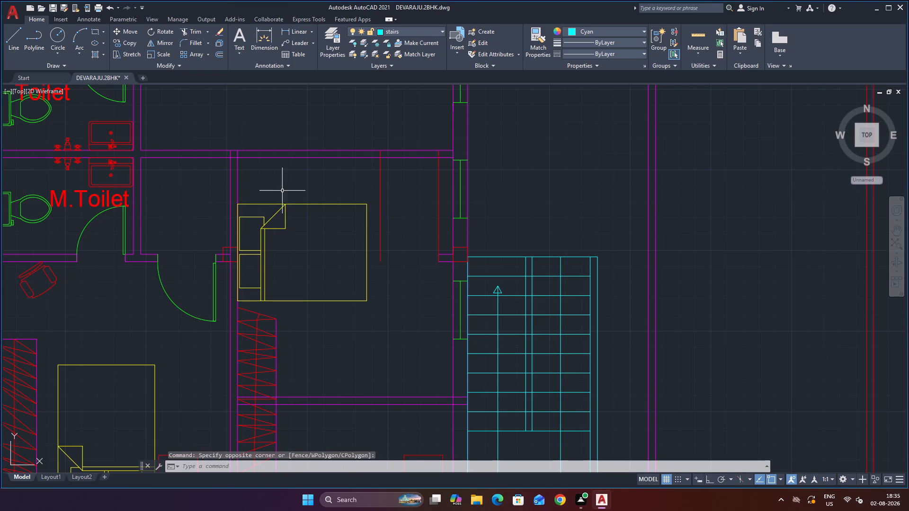
pyautogui.click(285, 204)
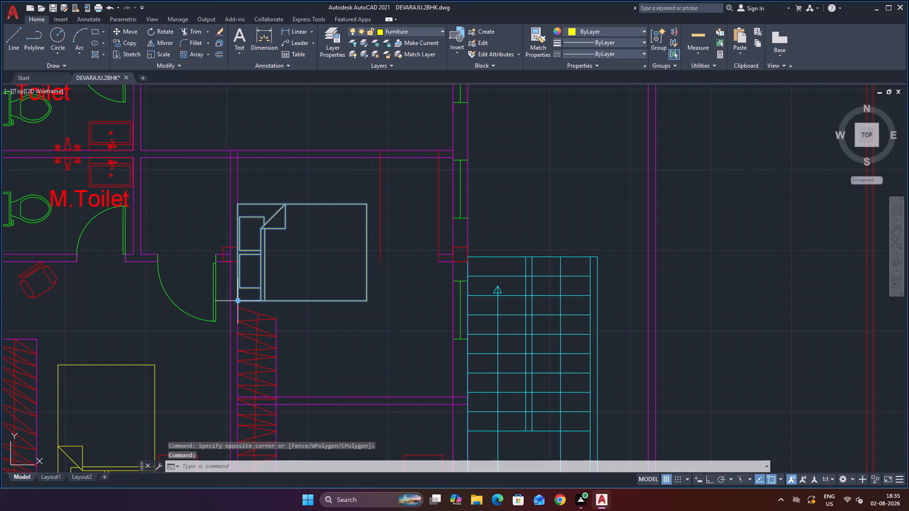
pyautogui.click(239, 300)
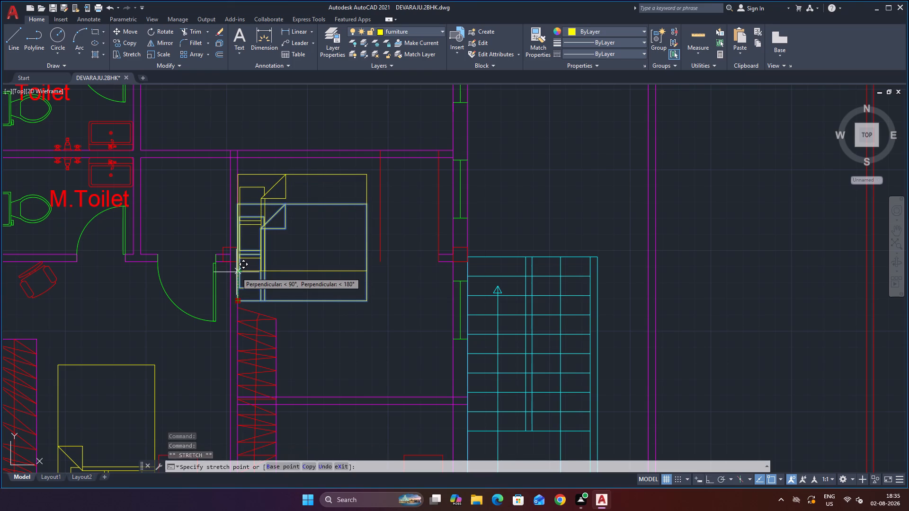
pyautogui.click(236, 272)
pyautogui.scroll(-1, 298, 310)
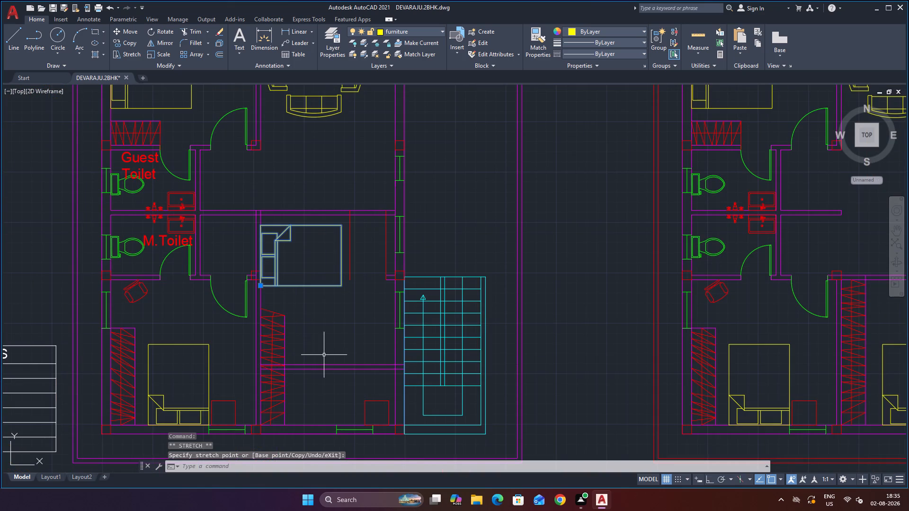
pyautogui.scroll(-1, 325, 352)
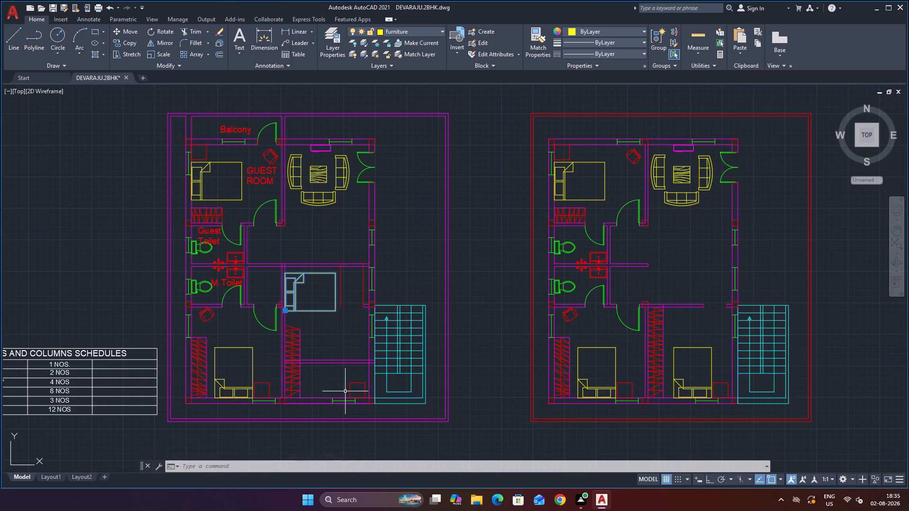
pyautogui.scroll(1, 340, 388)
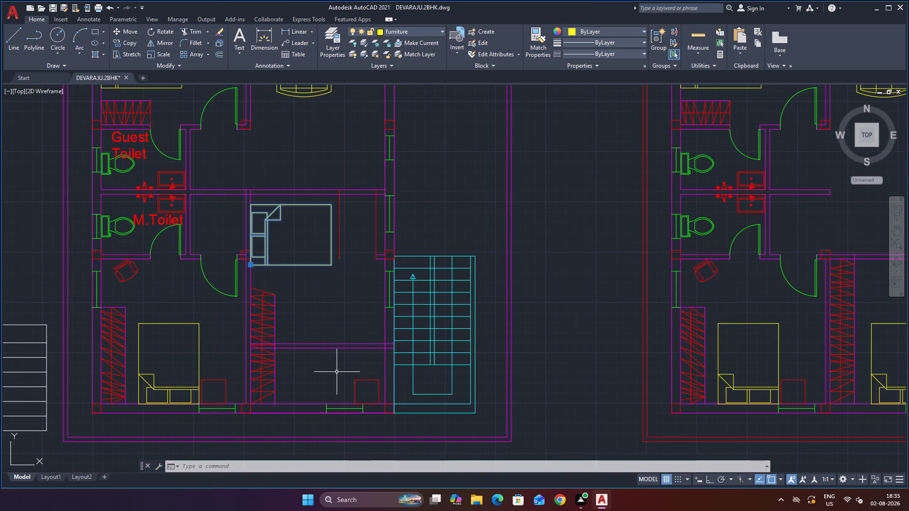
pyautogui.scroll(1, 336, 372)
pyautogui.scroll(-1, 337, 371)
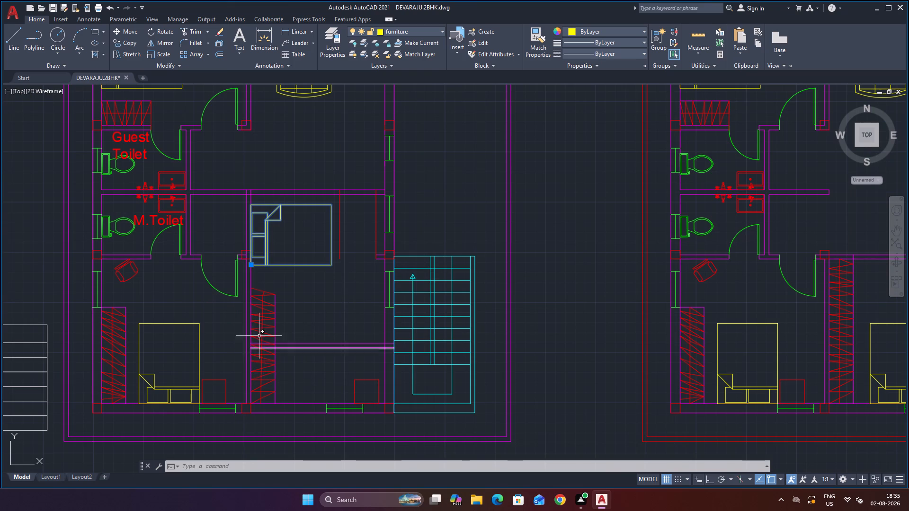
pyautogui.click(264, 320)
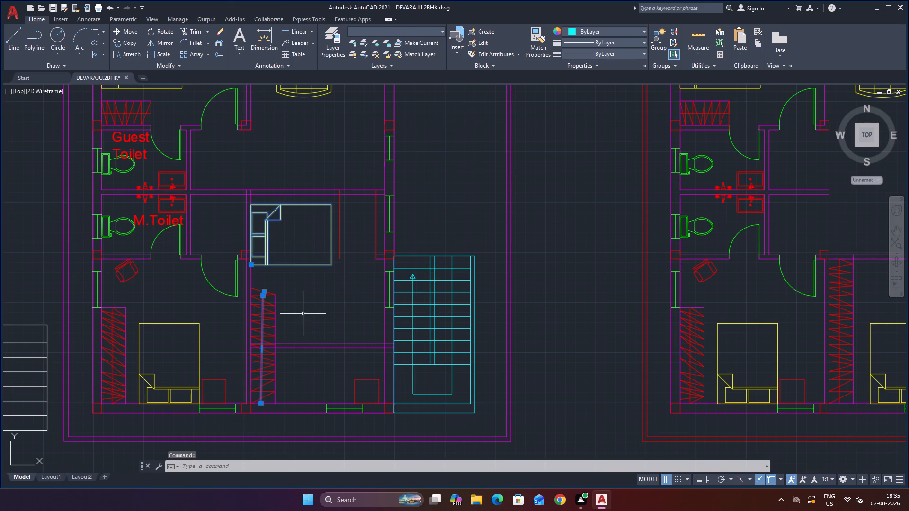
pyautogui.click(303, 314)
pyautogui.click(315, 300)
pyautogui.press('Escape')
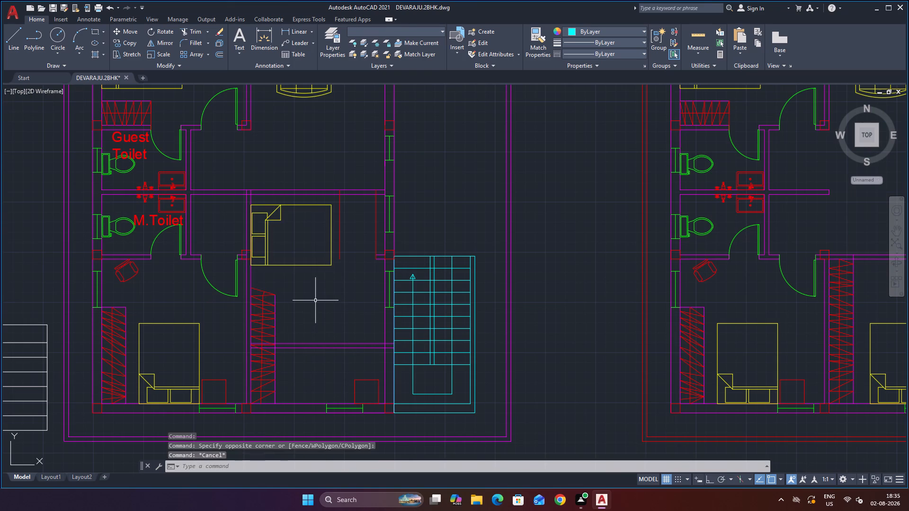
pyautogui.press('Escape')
# Delete the wardrobe below the moved first-floor bed, including the hatch lines beyond the partition wall.
pyautogui.click(315, 300)
pyautogui.click(257, 326)
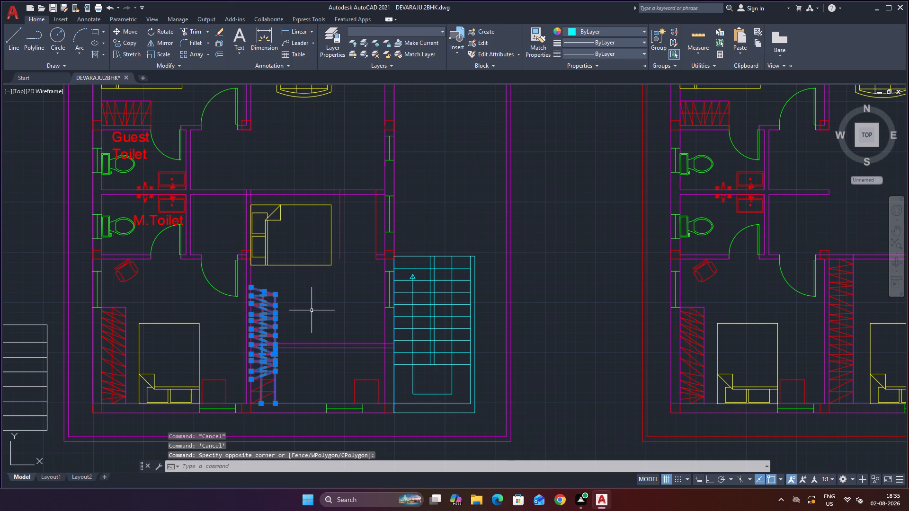
pyautogui.press('Delete')
pyautogui.scroll(-1, 313, 309)
pyautogui.scroll(2, 285, 376)
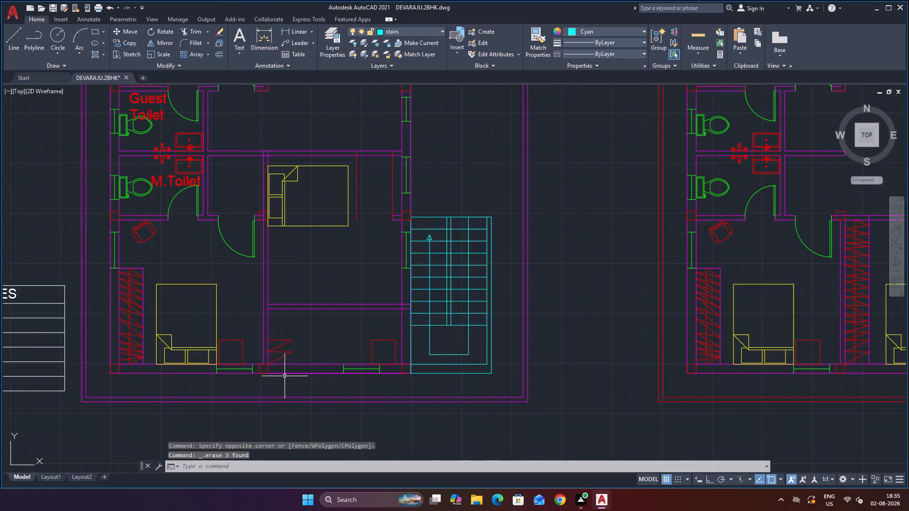
pyautogui.click(323, 316)
pyautogui.click(285, 341)
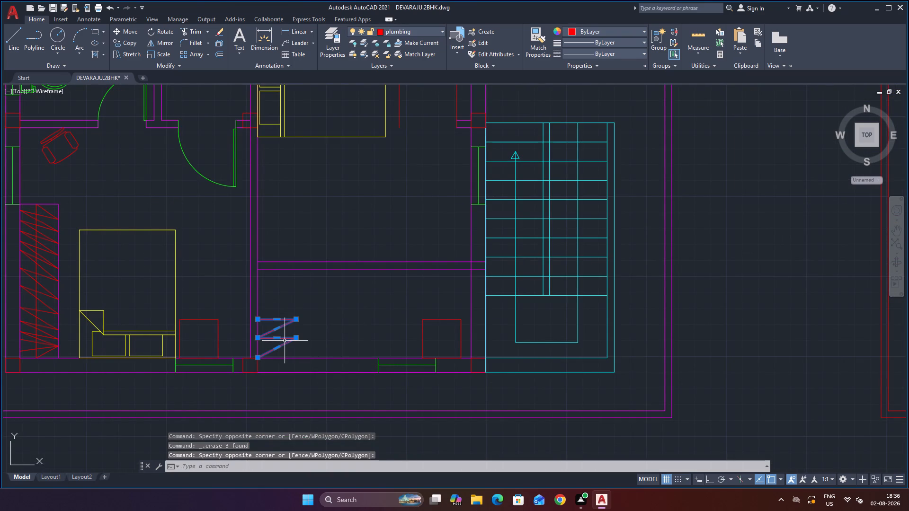
pyautogui.press('Delete')
pyautogui.scroll(-1, 290, 324)
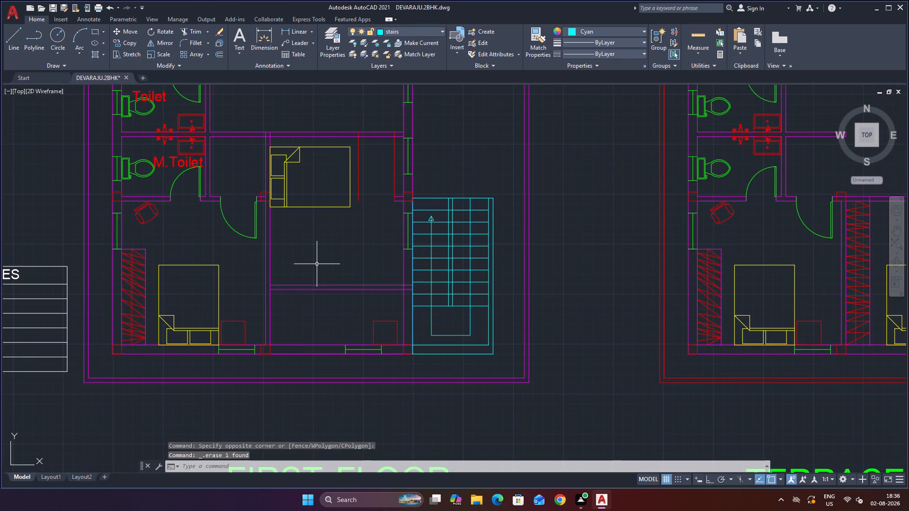
pyautogui.press('Escape')
pyautogui.press('Escape')
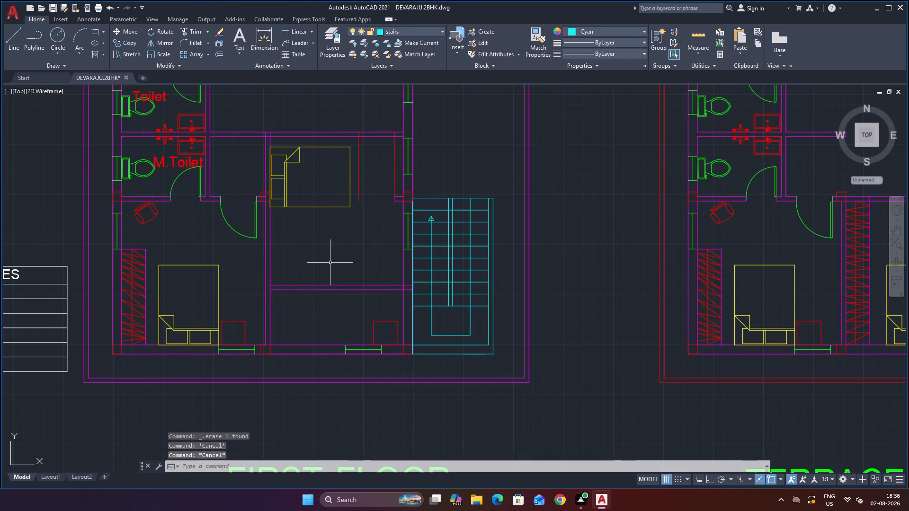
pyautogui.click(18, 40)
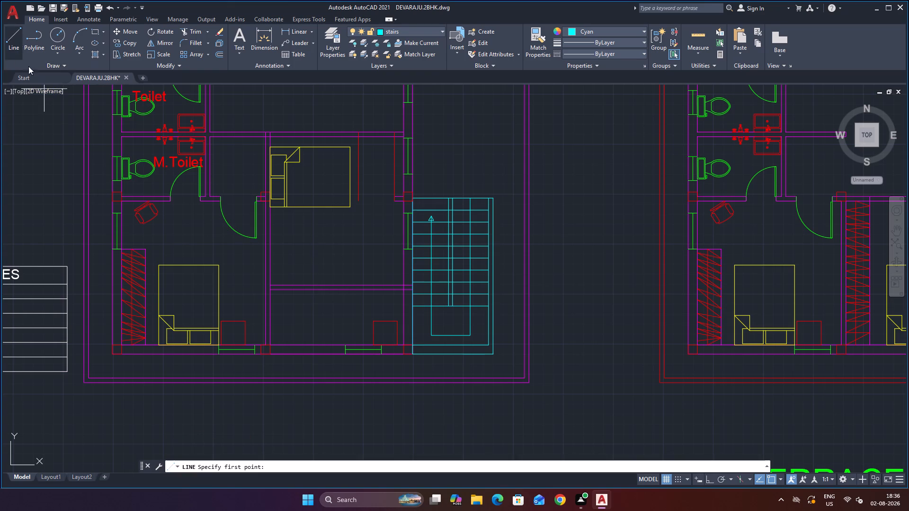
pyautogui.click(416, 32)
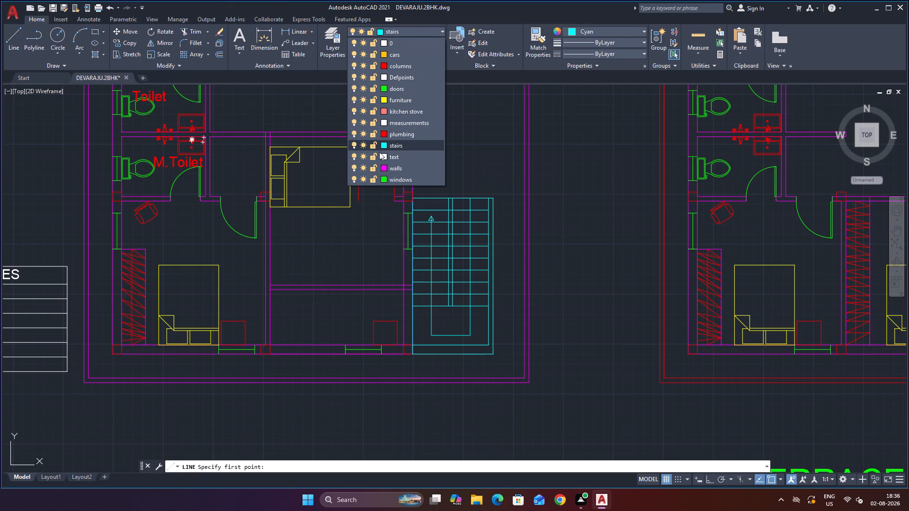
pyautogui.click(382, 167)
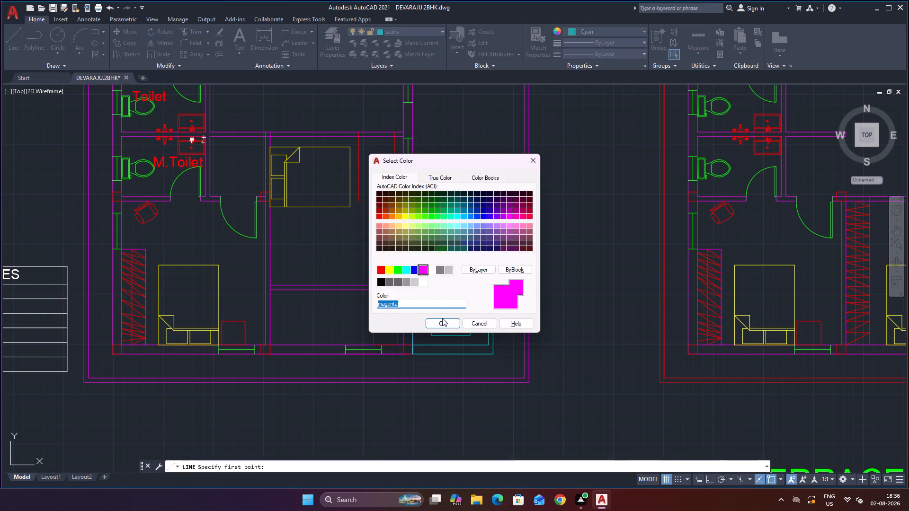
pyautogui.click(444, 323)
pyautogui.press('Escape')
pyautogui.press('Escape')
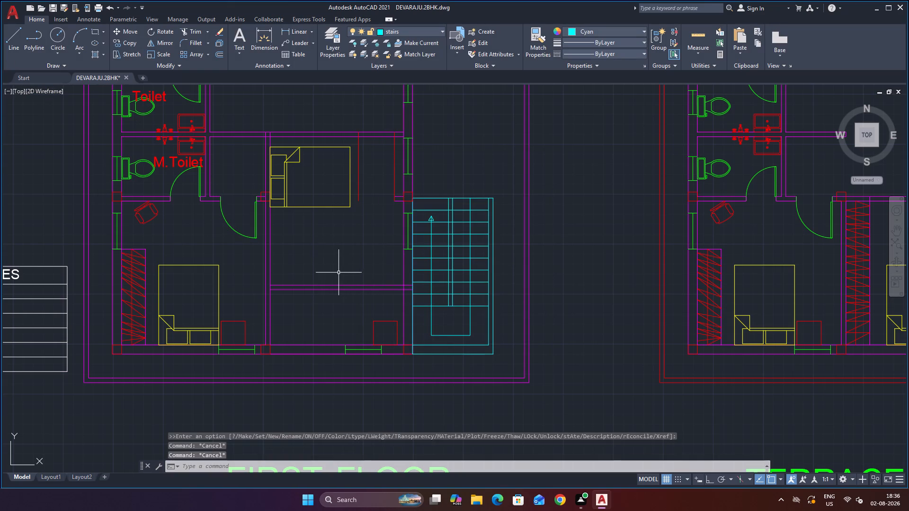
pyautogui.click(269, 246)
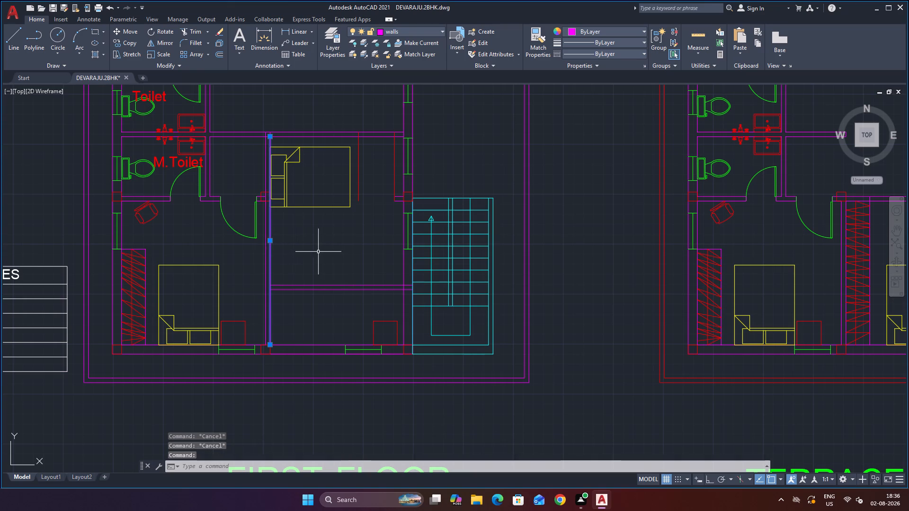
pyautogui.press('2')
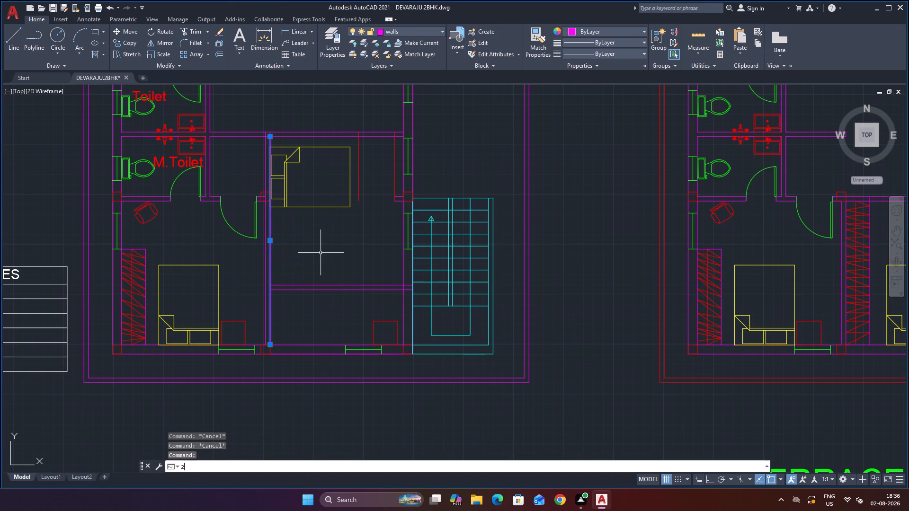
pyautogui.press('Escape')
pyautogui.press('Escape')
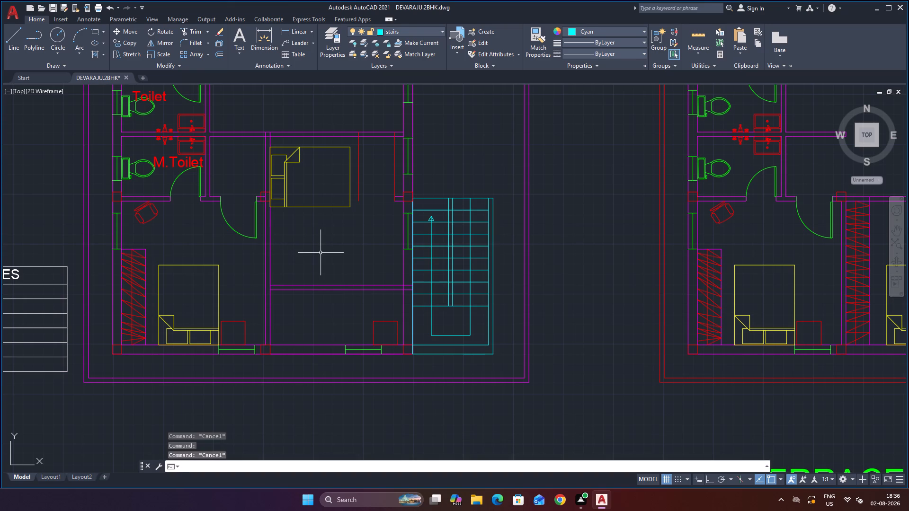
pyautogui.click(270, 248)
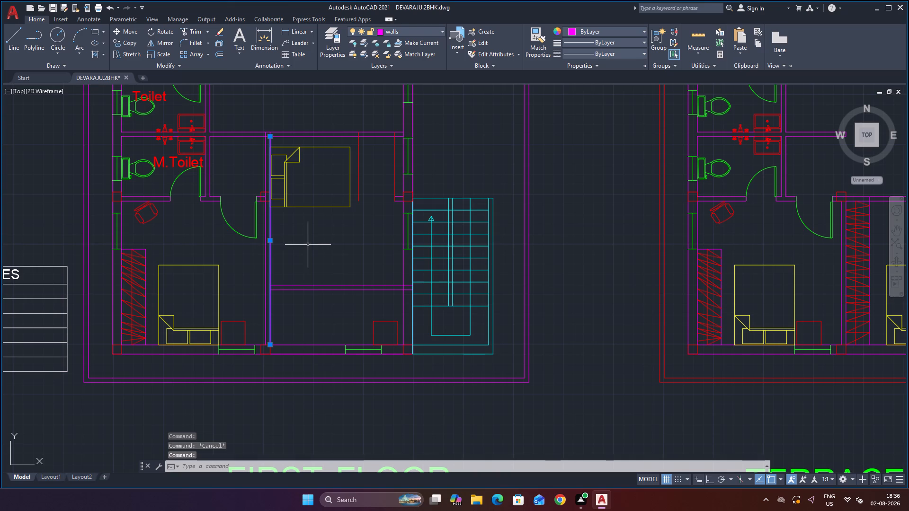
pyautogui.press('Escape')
# Offset the wall line behind the moved first-floor bed by 2' into the room.
pyautogui.press('o')
pyautogui.press('Return')
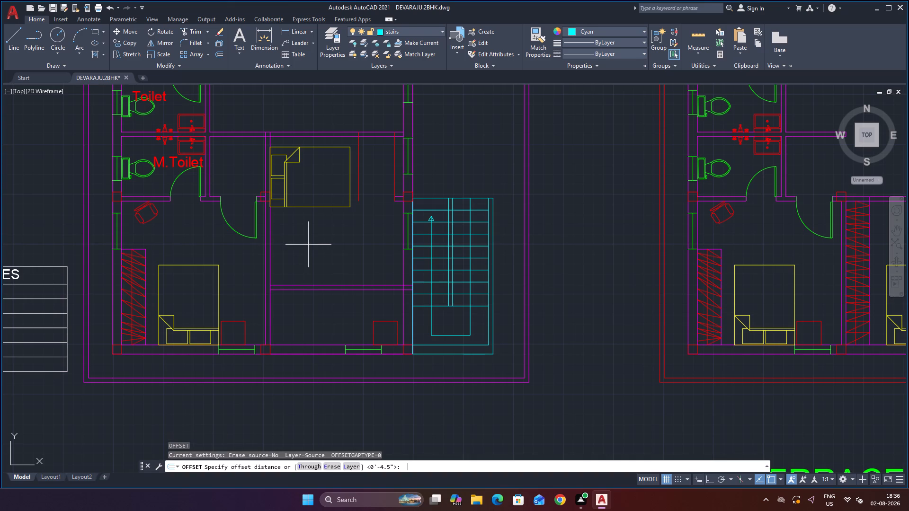
pyautogui.press('2')
pyautogui.press("'")
pyautogui.press('Return')
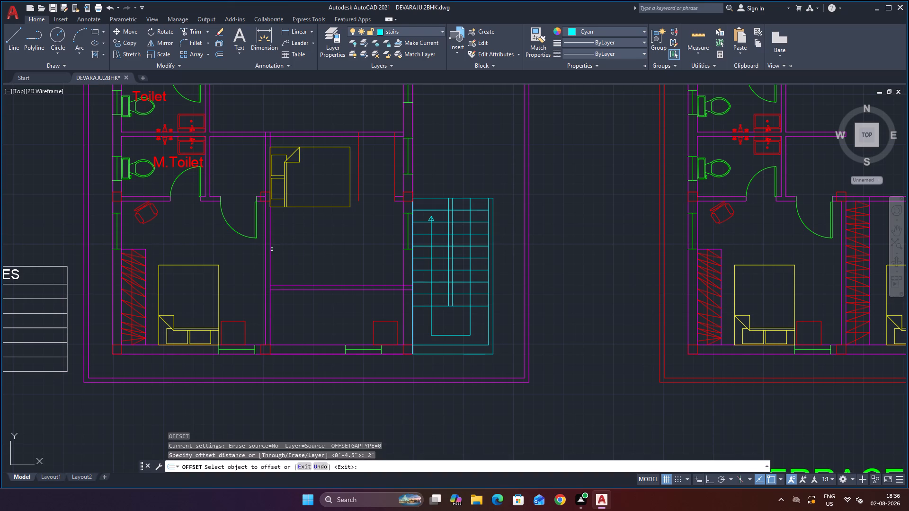
pyautogui.click(270, 254)
pyautogui.click(285, 251)
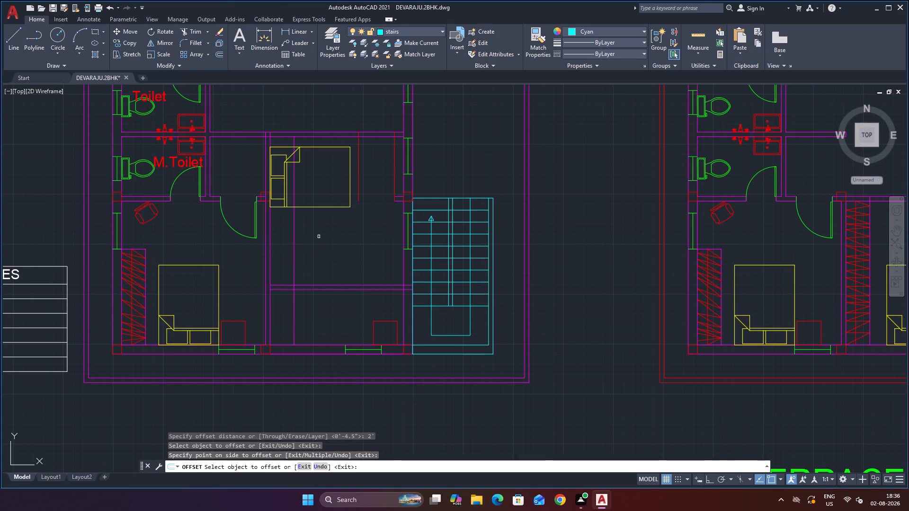
pyautogui.press('Escape')
pyautogui.press('Escape')
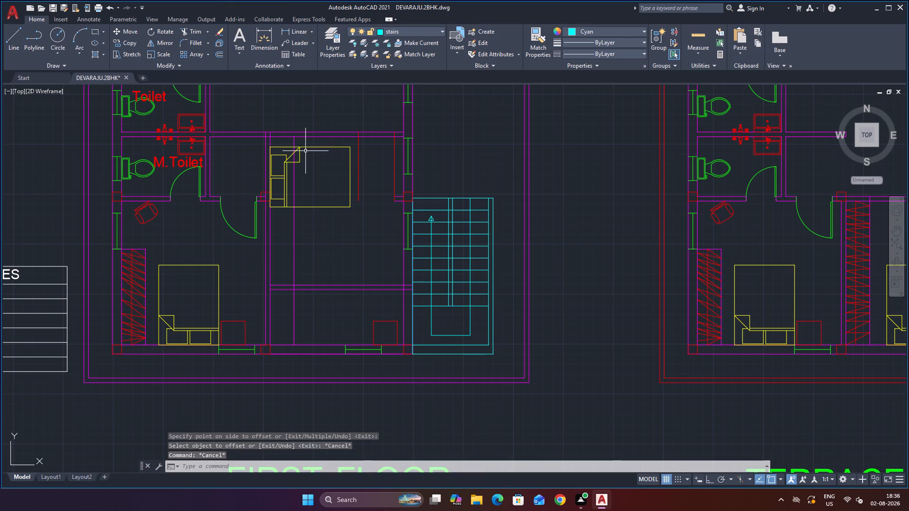
# Trim away the parts of the offset wardrobe line above and across the moved first-floor bed.
pyautogui.scroll(3, 305, 143)
pyautogui.write('TR')
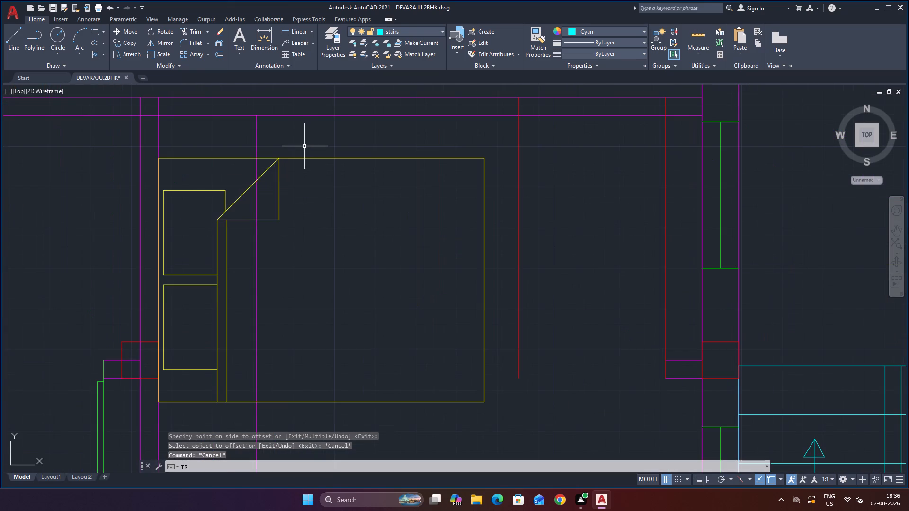
pyautogui.press('Return')
pyautogui.click(292, 132)
pyautogui.click(235, 146)
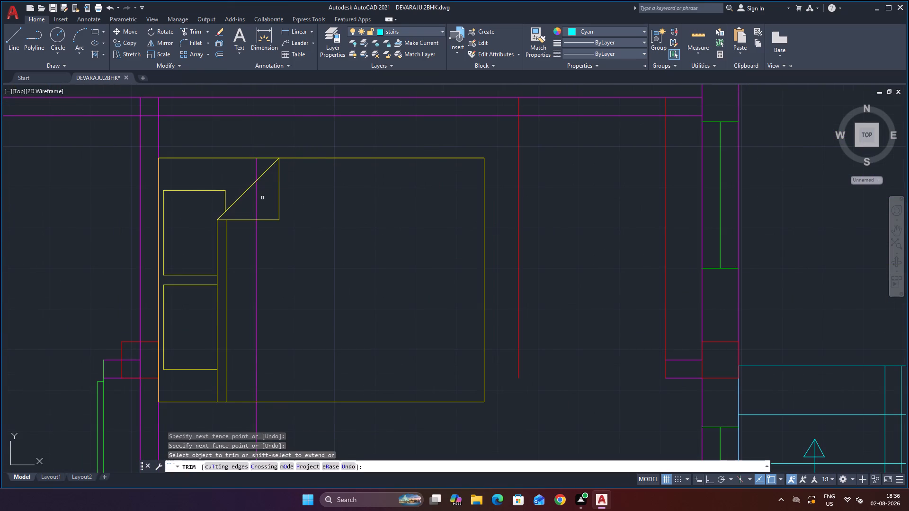
pyautogui.click(256, 204)
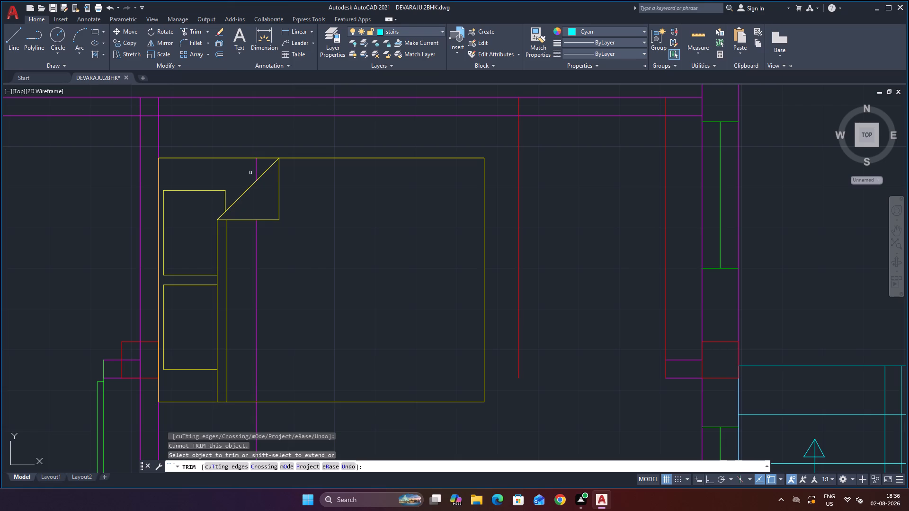
pyautogui.click(256, 167)
pyautogui.click(273, 264)
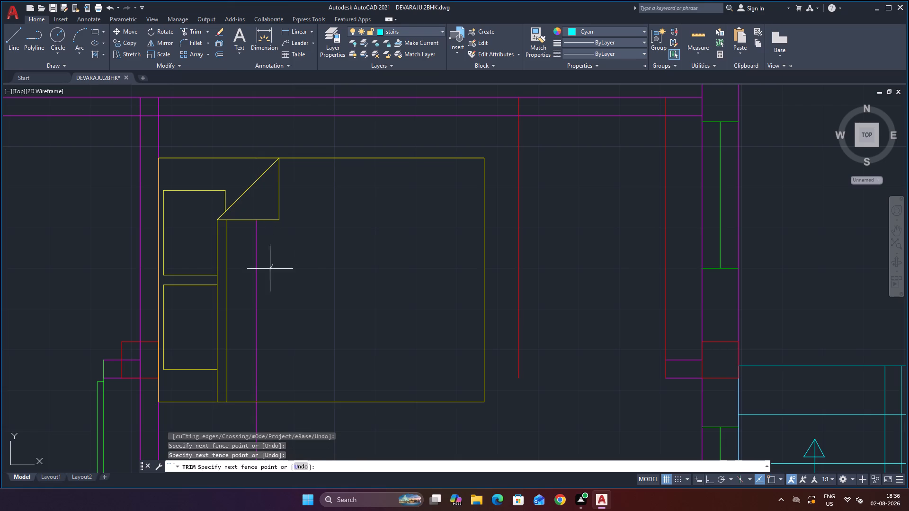
pyautogui.click(252, 289)
# Trim the part of the wardrobe line that extends below the room's lower partition wall.
pyautogui.scroll(-3, 283, 269)
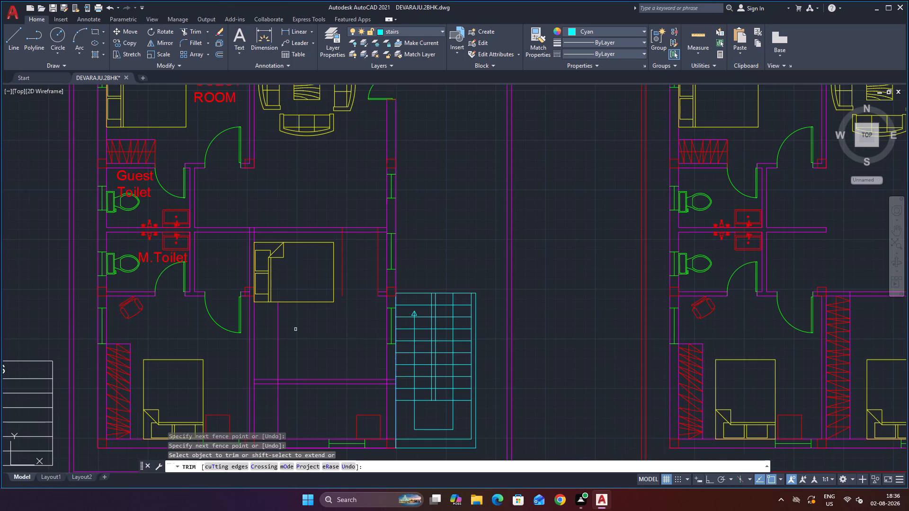
pyautogui.scroll(2, 296, 329)
pyautogui.scroll(-2, 306, 319)
pyautogui.scroll(1, 310, 361)
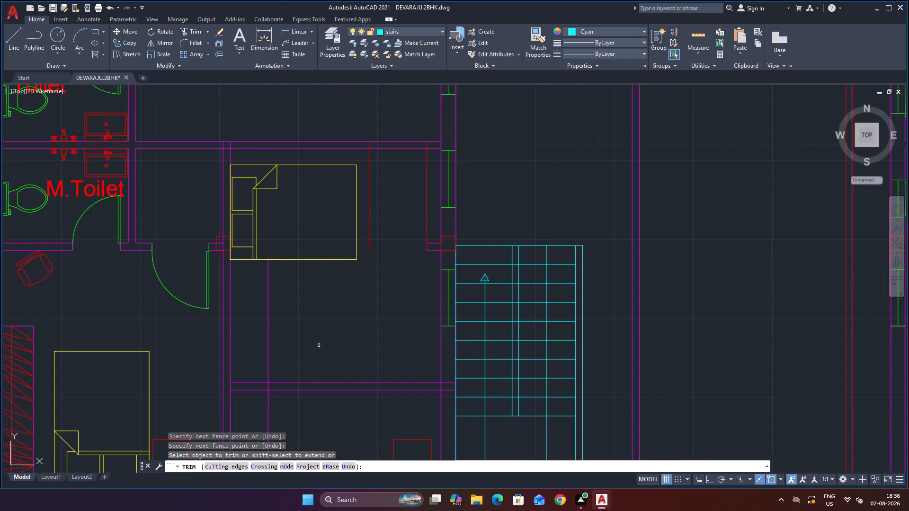
pyautogui.scroll(1, 319, 341)
pyautogui.scroll(-2, 322, 329)
pyautogui.scroll(1, 313, 380)
pyautogui.scroll(-2, 315, 380)
pyautogui.scroll(1, 324, 394)
pyautogui.scroll(-1, 325, 394)
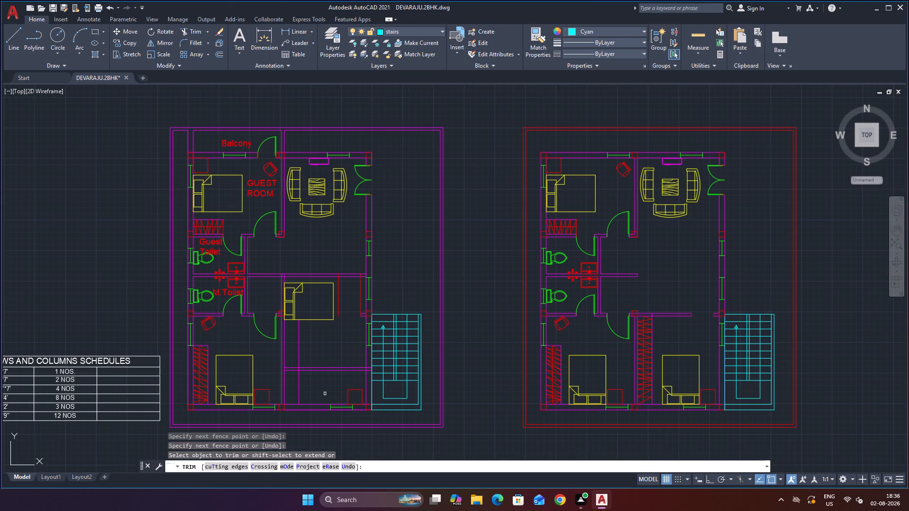
pyautogui.click(298, 384)
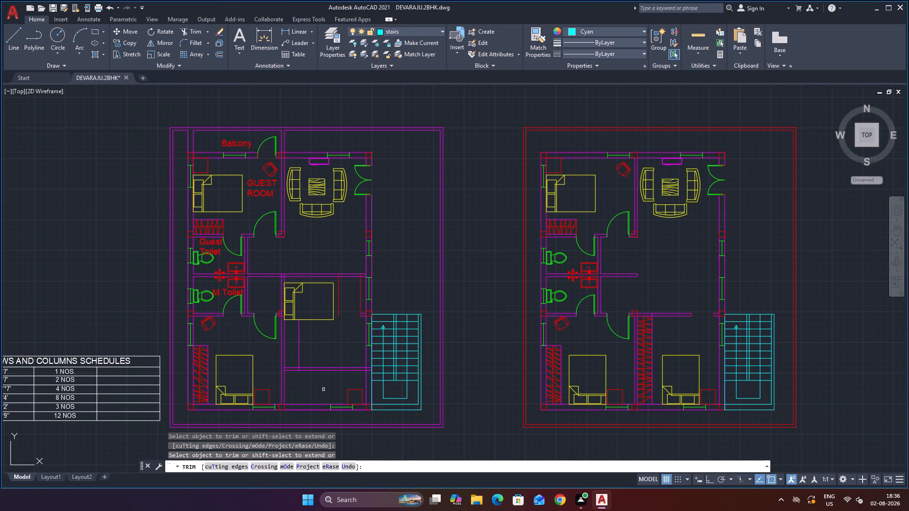
# Trim the lower partition's two lines between the wardrobe line and the staircase-side wall, including the stubs inside that wall.
pyautogui.scroll(-2, 323, 389)
pyautogui.scroll(2, 328, 399)
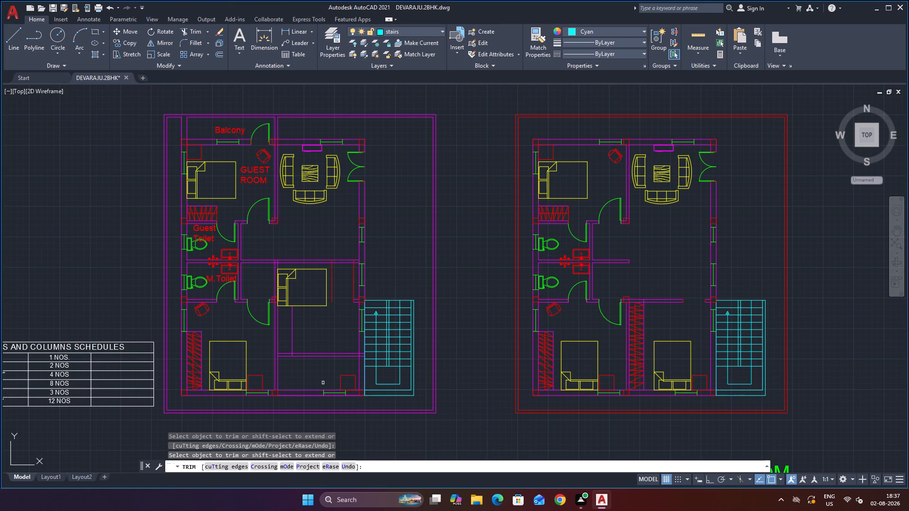
pyautogui.scroll(1, 322, 382)
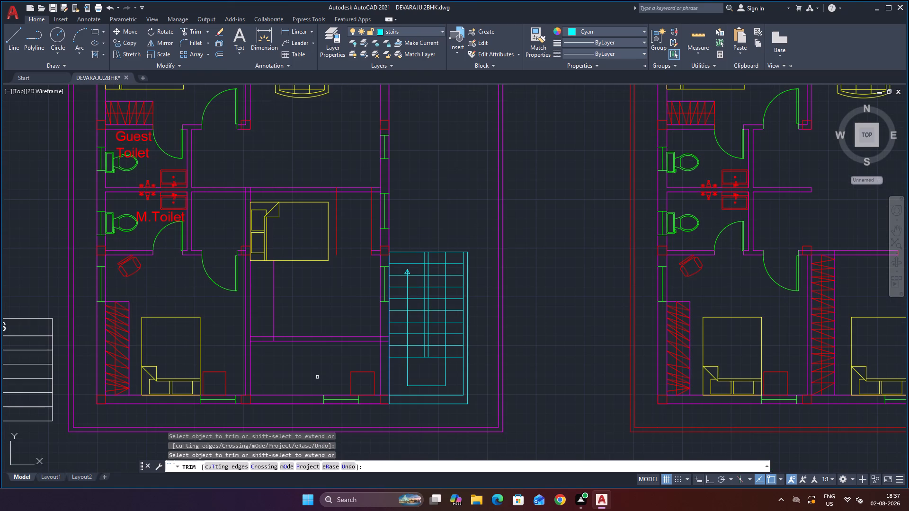
pyautogui.scroll(-1, 317, 369)
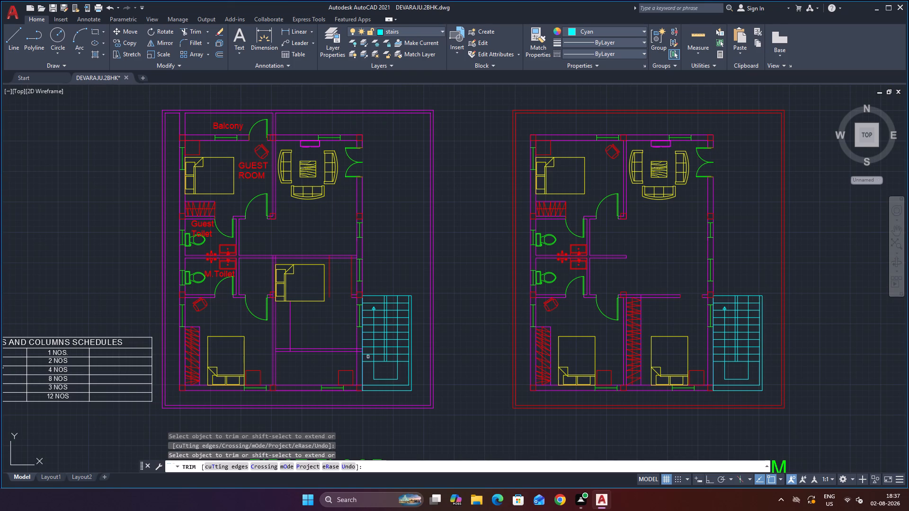
pyautogui.scroll(1, 304, 327)
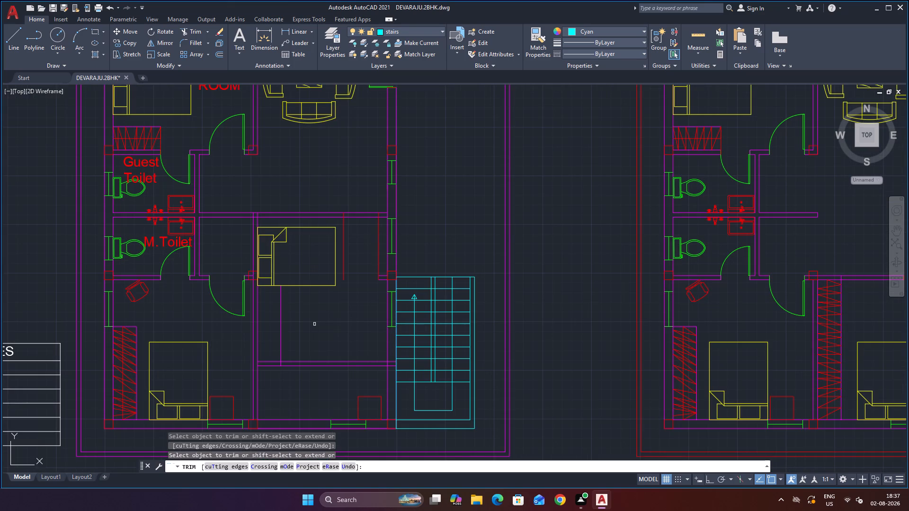
pyautogui.click(347, 331)
pyautogui.click(339, 379)
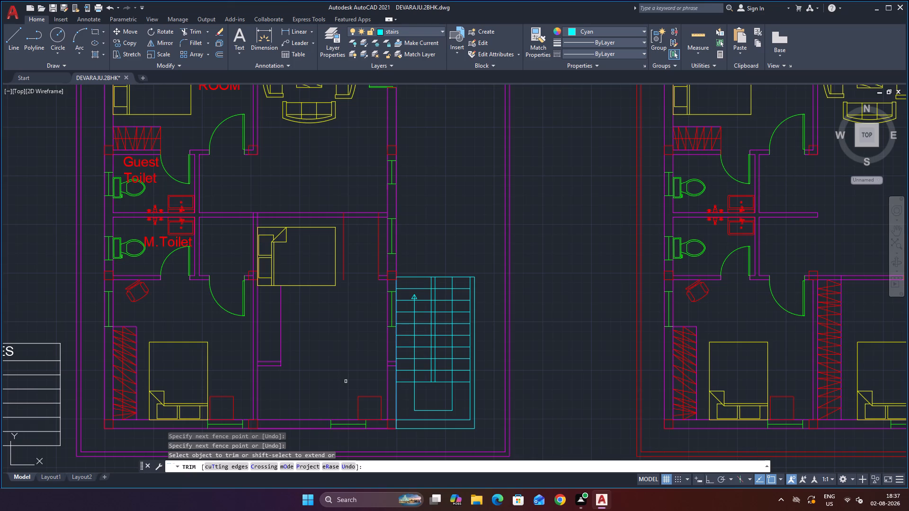
pyautogui.scroll(-1, 346, 381)
pyautogui.scroll(2, 345, 397)
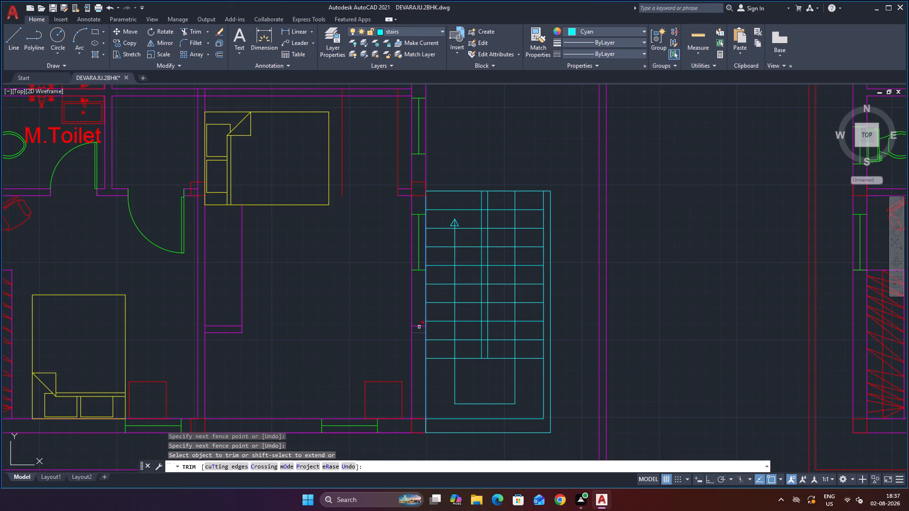
pyautogui.click(420, 321)
pyautogui.click(418, 348)
pyautogui.scroll(-1, 398, 367)
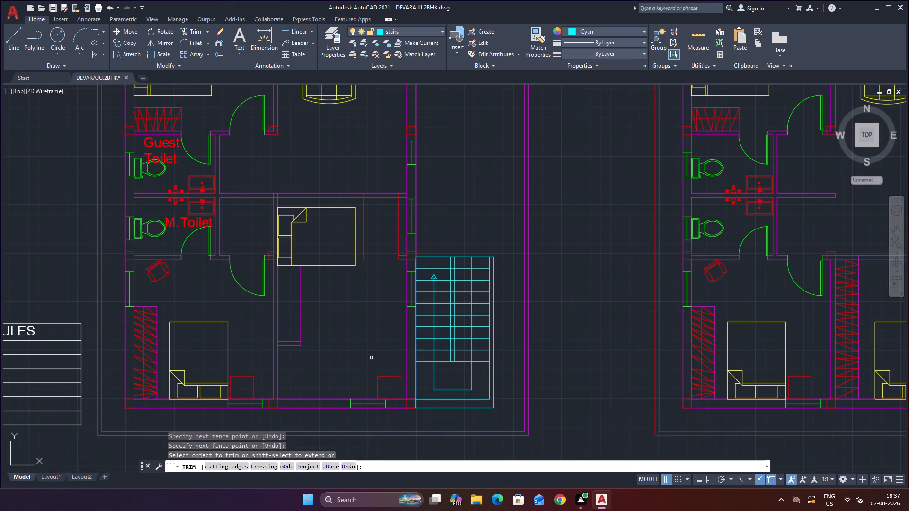
pyautogui.scroll(-1, 357, 379)
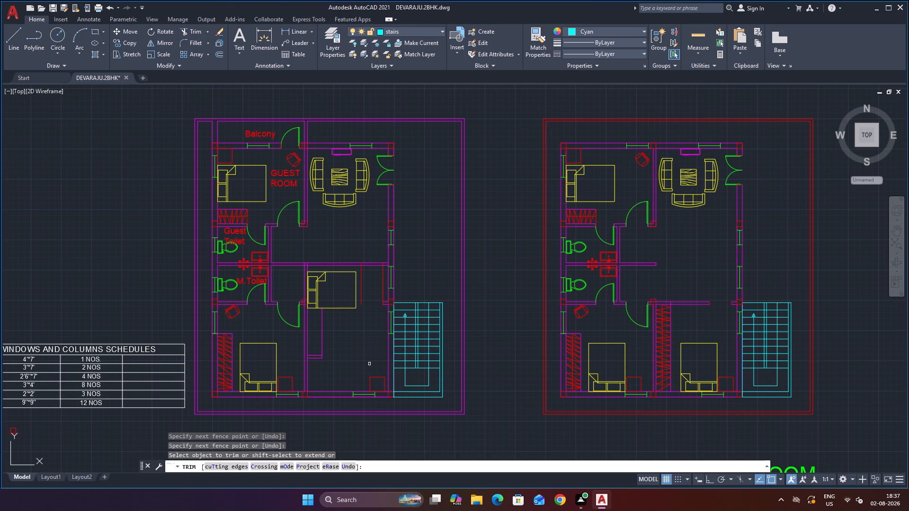
pyautogui.scroll(1, 355, 379)
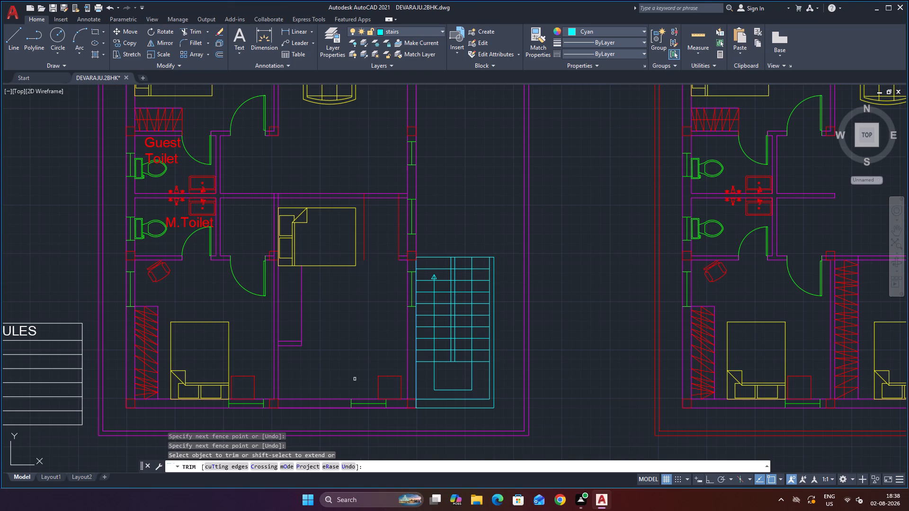
pyautogui.scroll(1, 302, 374)
pyautogui.press('Escape')
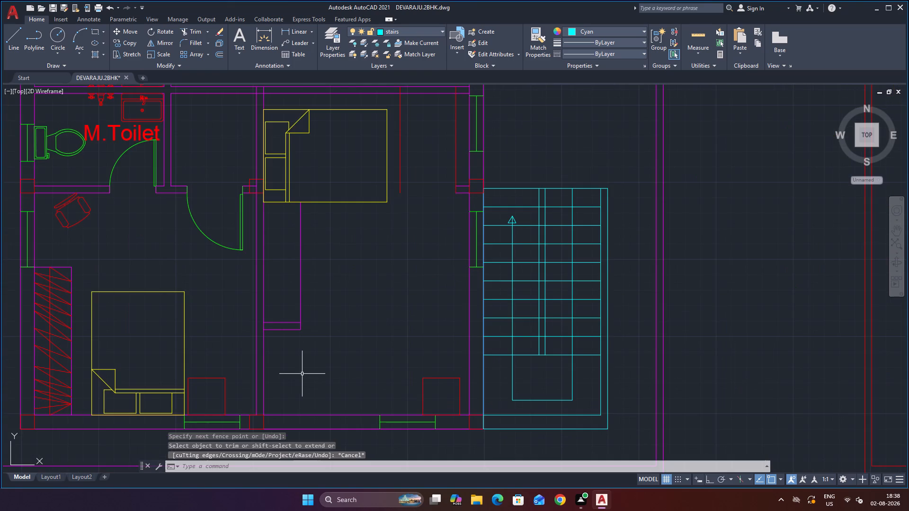
pyautogui.press('Escape')
pyautogui.press('Escape')
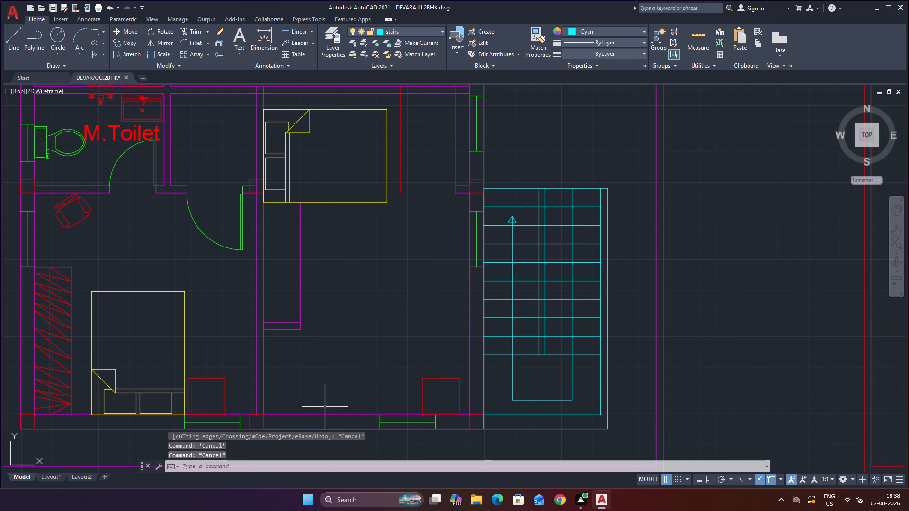
# Offset the inner line of the room's bottom exterior wall by 4' into the room.
pyautogui.press('o')
pyautogui.press('Return')
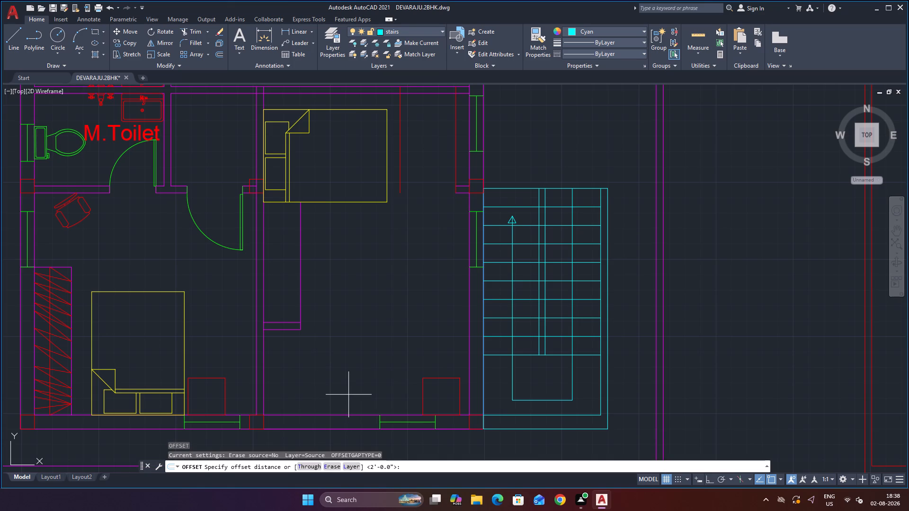
pyautogui.write("4'")
pyautogui.press('Return')
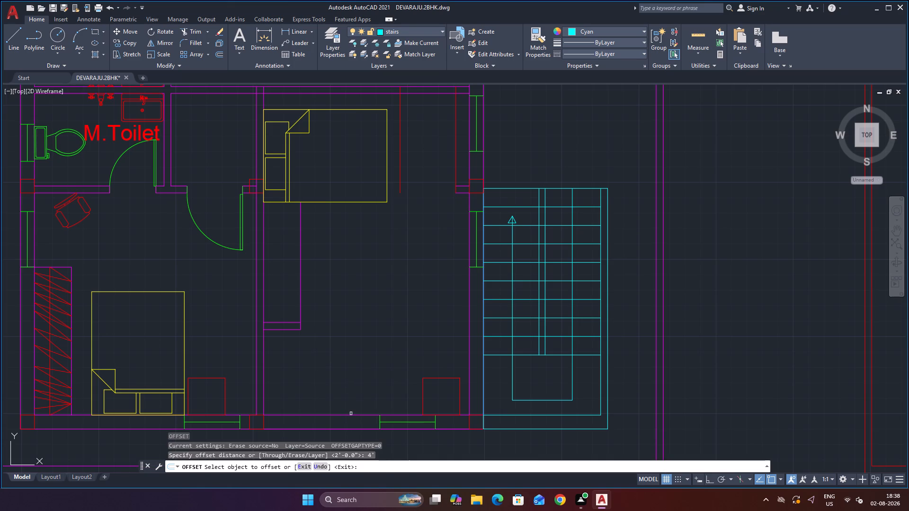
pyautogui.click(351, 415)
pyautogui.click(359, 376)
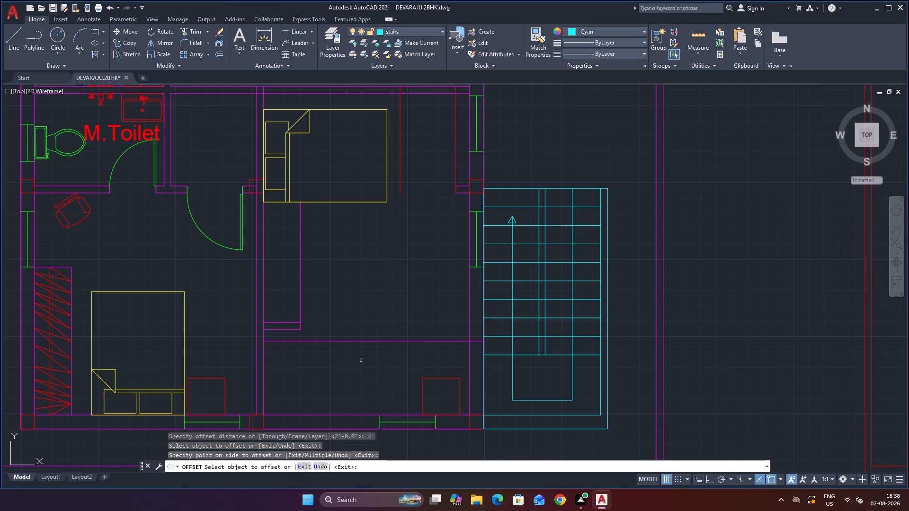
pyautogui.press('Escape')
# Offset the new line by 4.5" towards the bed to form a double-line partition wall.
pyautogui.press('space')
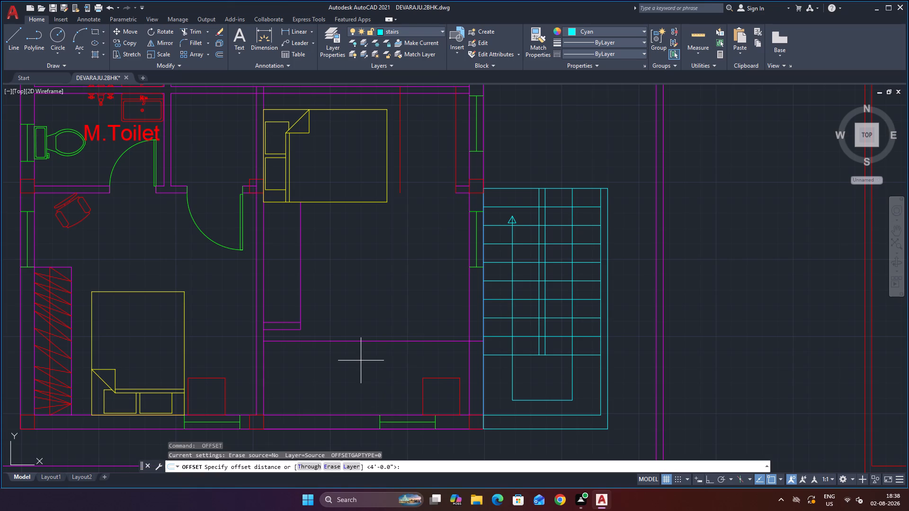
pyautogui.write('4.5')
pyautogui.press('Return')
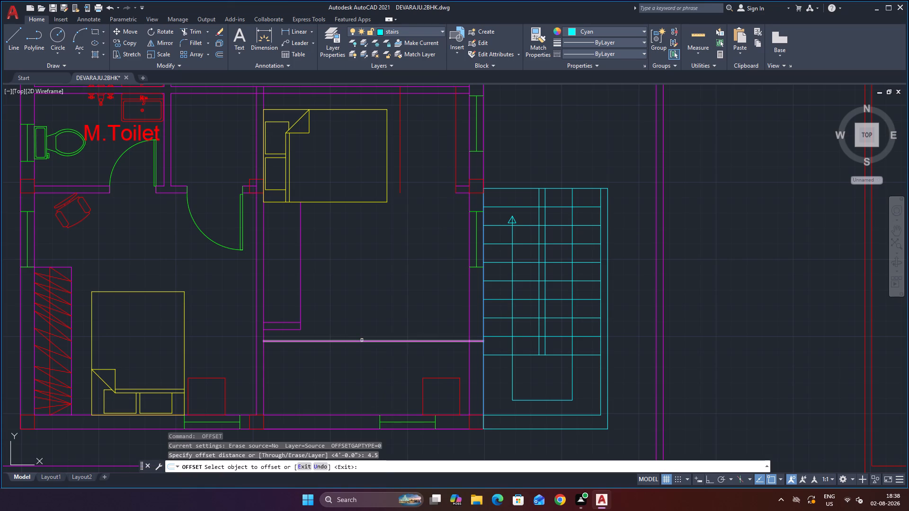
pyautogui.click(362, 340)
pyautogui.click(361, 333)
pyautogui.scroll(-1, 368, 324)
pyautogui.scroll(2, 368, 324)
pyautogui.press('Escape')
pyautogui.press('Escape')
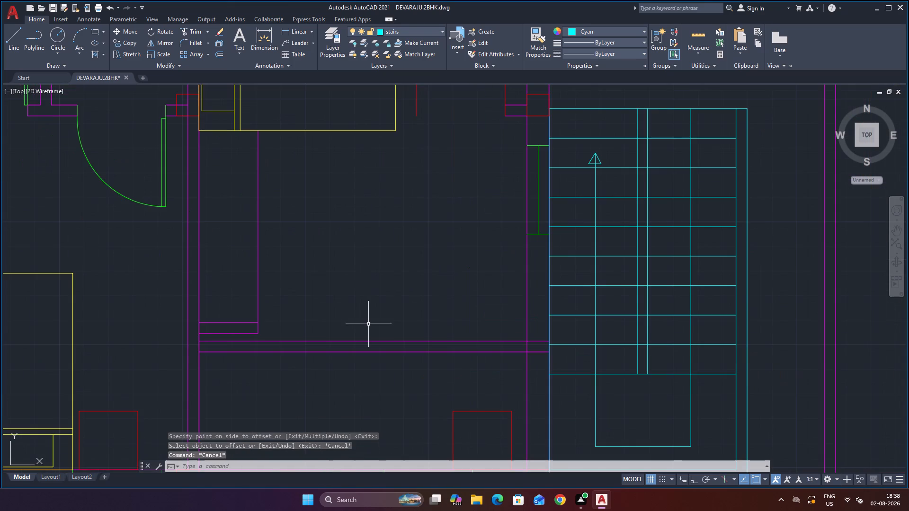
# Delete the two short leftover lines of the old partition at the lower end of the wardrobe outline.
pyautogui.click(239, 321)
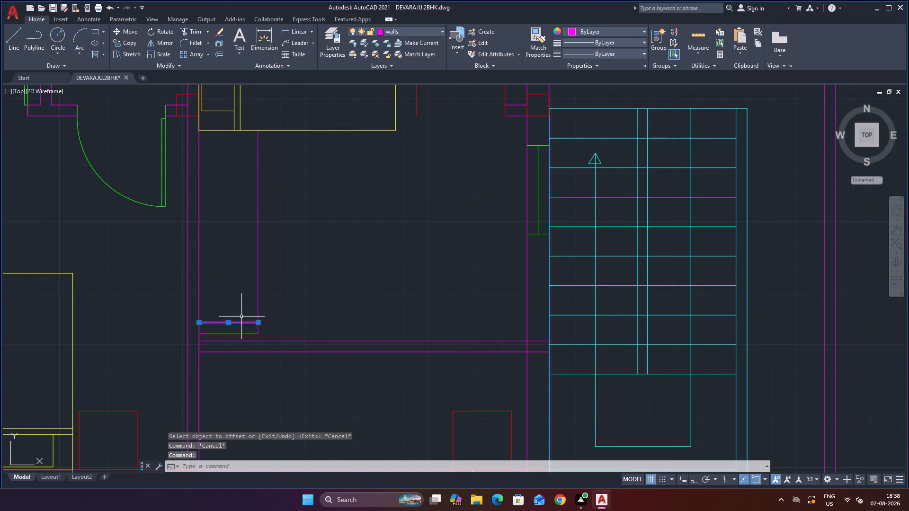
pyautogui.press('Delete')
pyautogui.click(244, 333)
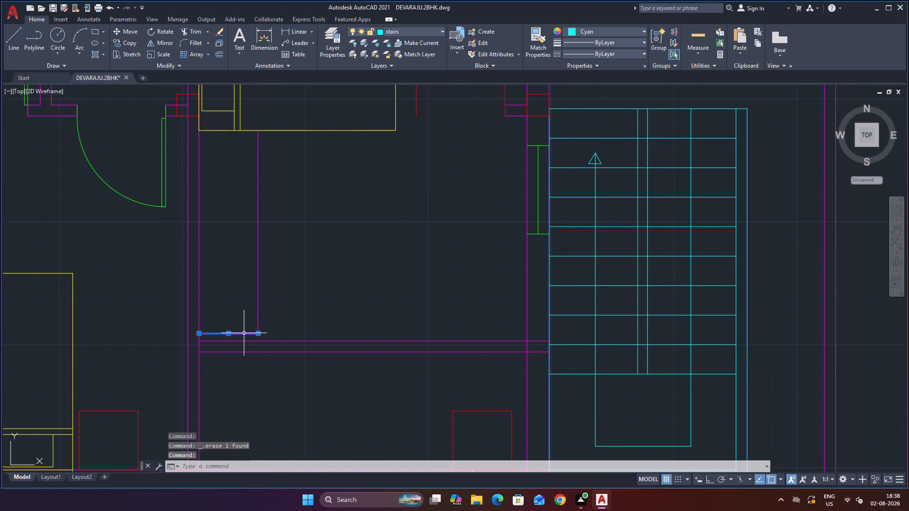
pyautogui.press('Delete')
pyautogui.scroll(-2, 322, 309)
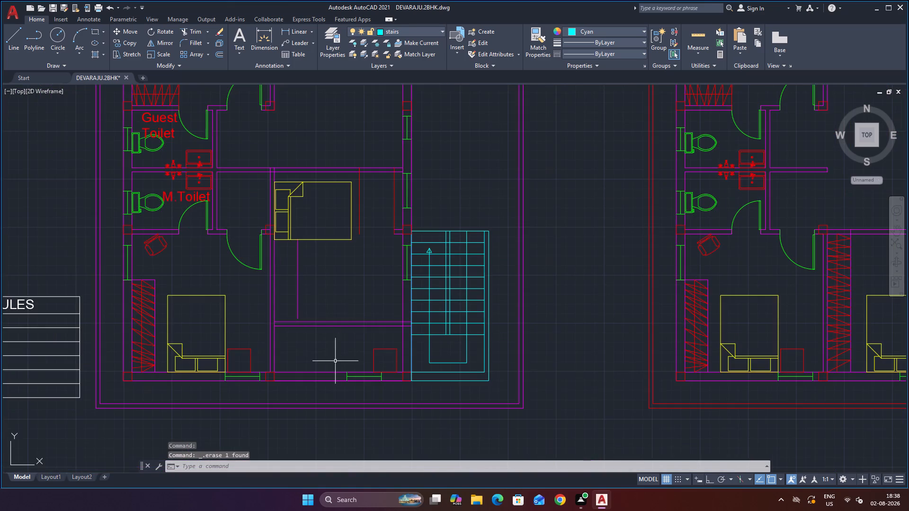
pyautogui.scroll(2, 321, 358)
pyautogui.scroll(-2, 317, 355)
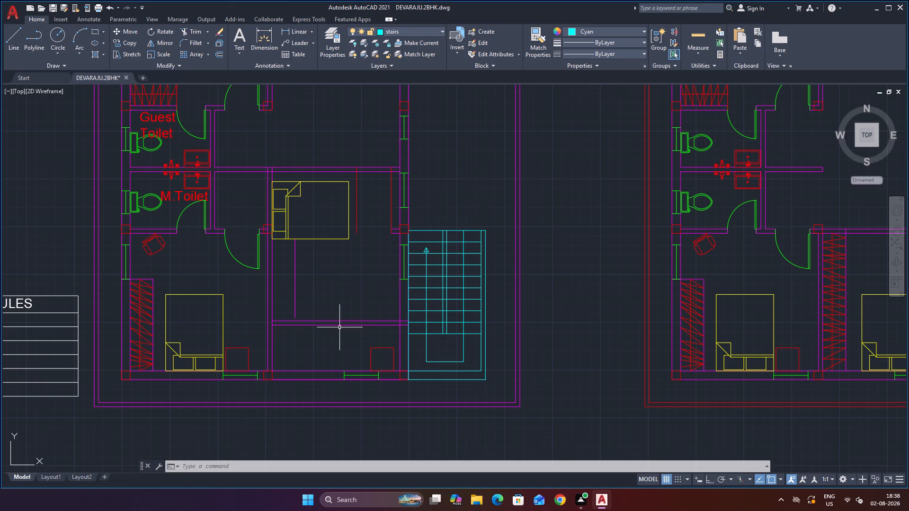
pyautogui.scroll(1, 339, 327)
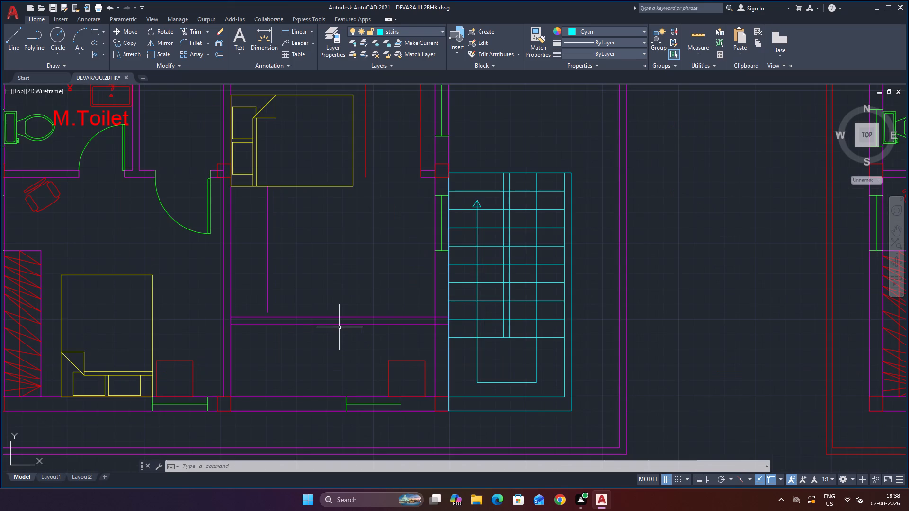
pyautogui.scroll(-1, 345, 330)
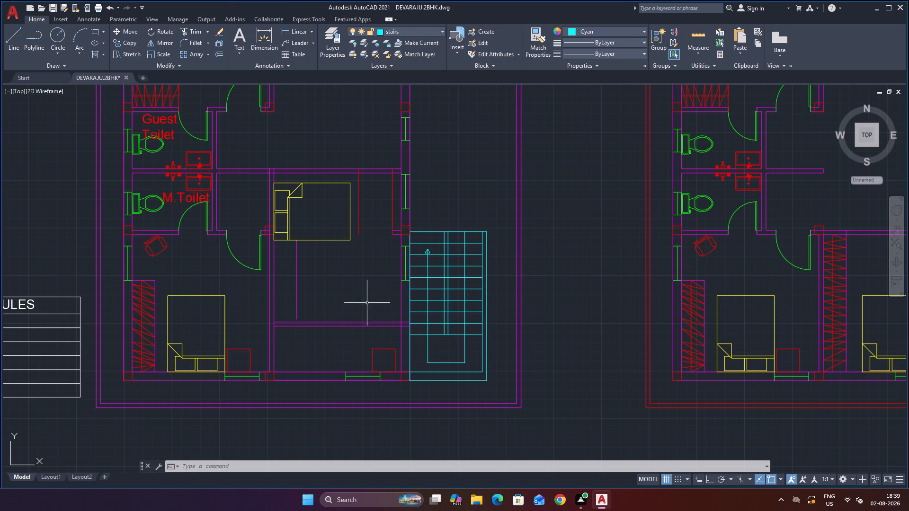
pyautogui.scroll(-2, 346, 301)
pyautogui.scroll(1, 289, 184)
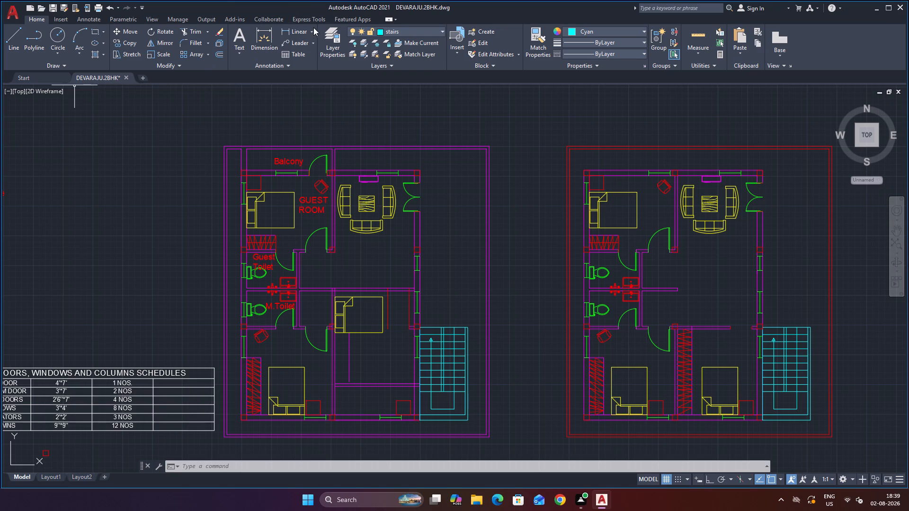
# Measure the first-floor balcony's depth from the guest room's outer wall to the balcony's outer edge, using a temporary linear dimension.
pyautogui.click(294, 32)
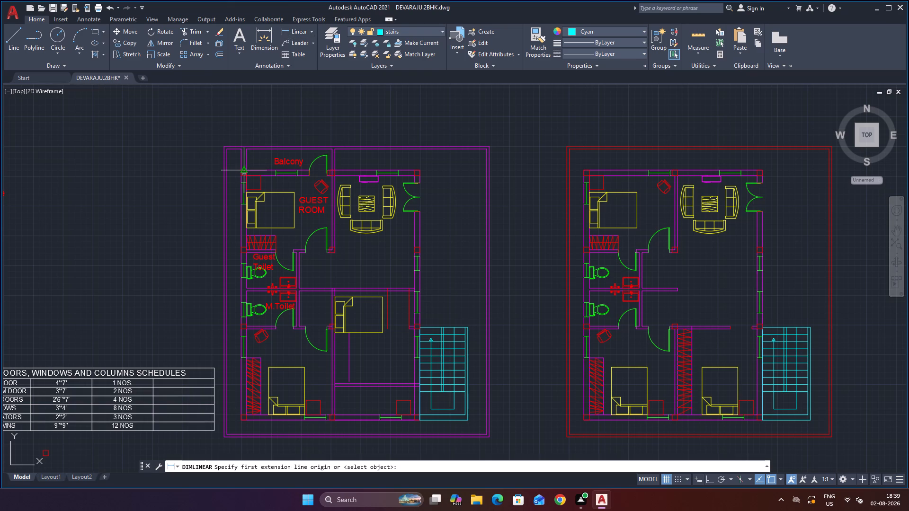
pyautogui.scroll(2, 247, 169)
pyautogui.click(247, 169)
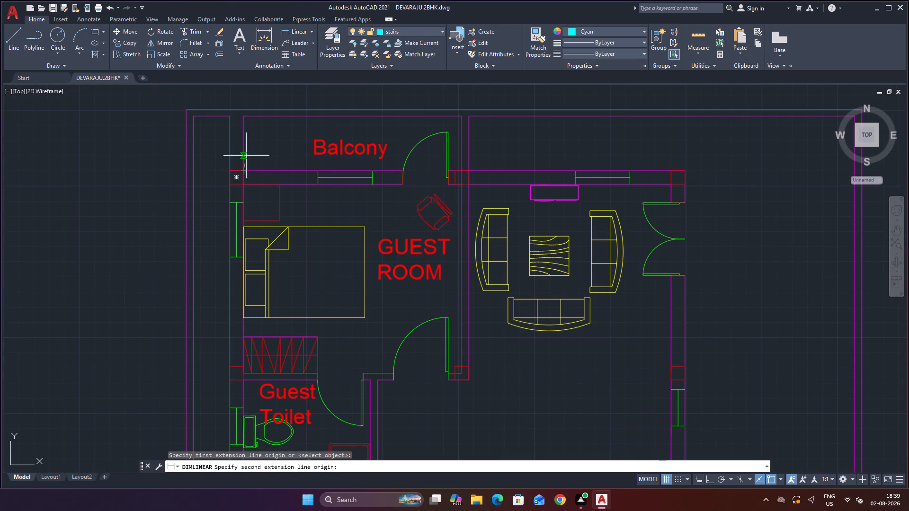
pyautogui.click(245, 118)
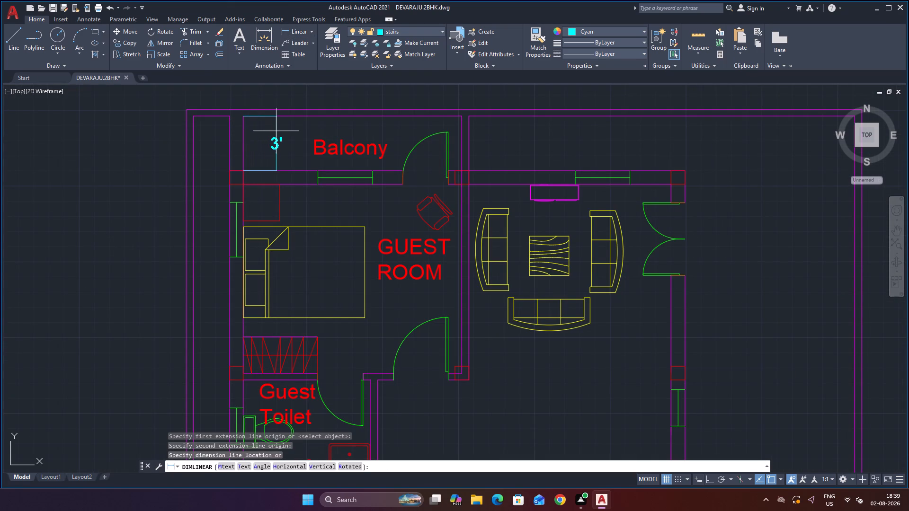
pyautogui.press('Escape')
# Examine the first-floor layout around the bedrooms, new partition and staircase, alongside the neighbouring terrace headroom plan.
pyautogui.scroll(-2, 276, 131)
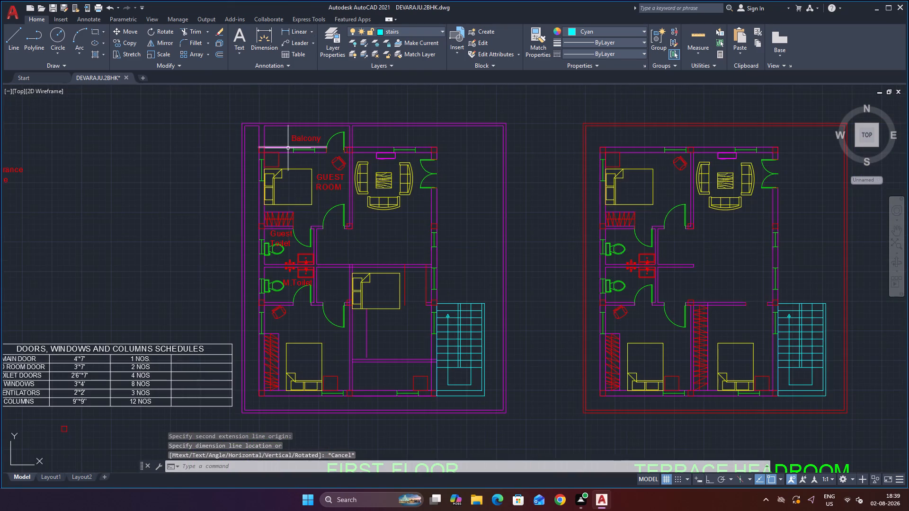
pyautogui.scroll(-1, 289, 149)
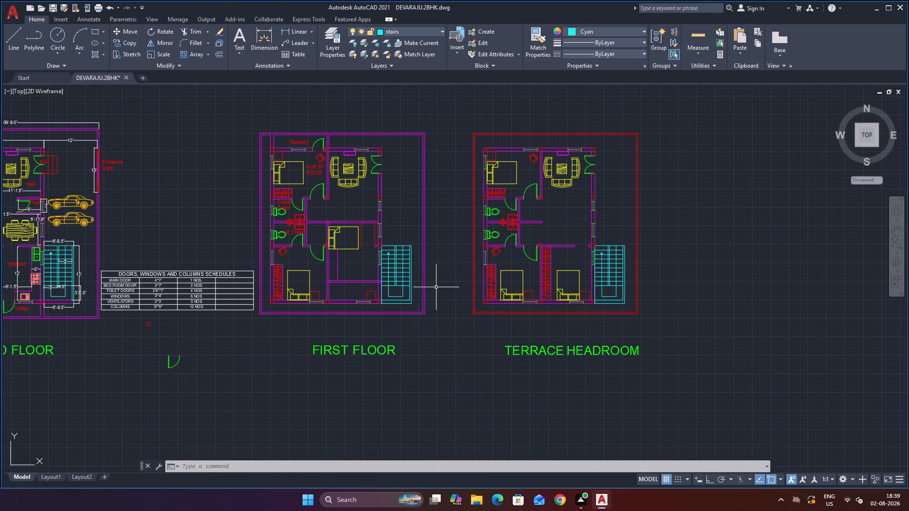
pyautogui.scroll(2, 435, 287)
pyautogui.scroll(-2, 201, 287)
pyautogui.scroll(2, 176, 300)
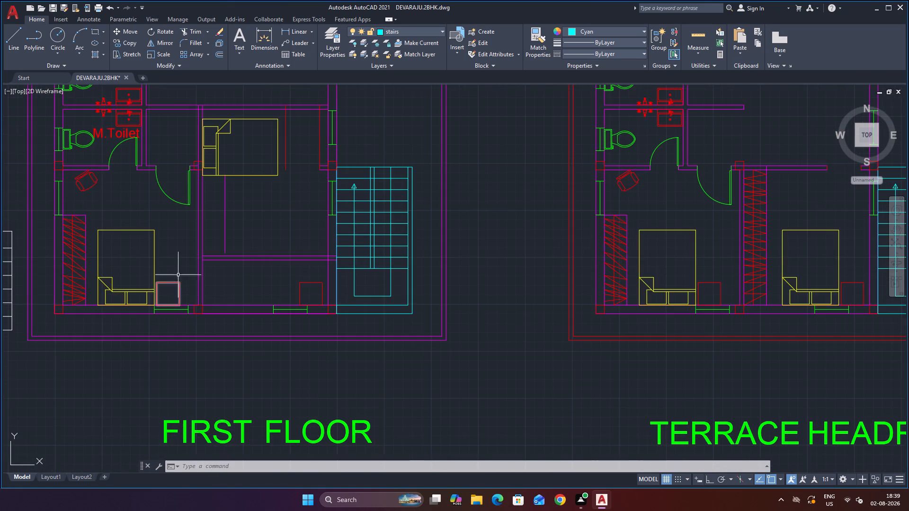
pyautogui.scroll(-2, 178, 247)
pyautogui.scroll(1, 135, 200)
pyautogui.scroll(1, 186, 258)
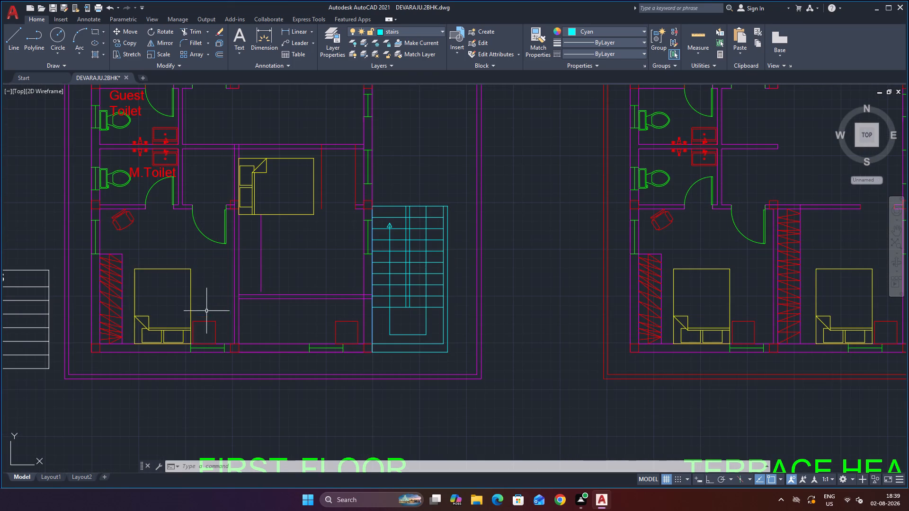
pyautogui.scroll(1, 262, 323)
pyautogui.scroll(-1, 294, 301)
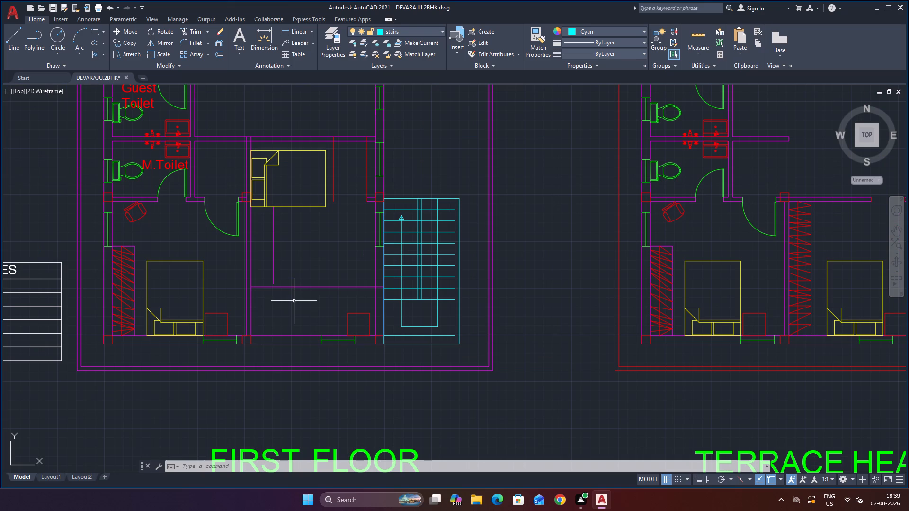
pyautogui.scroll(-2, 372, 332)
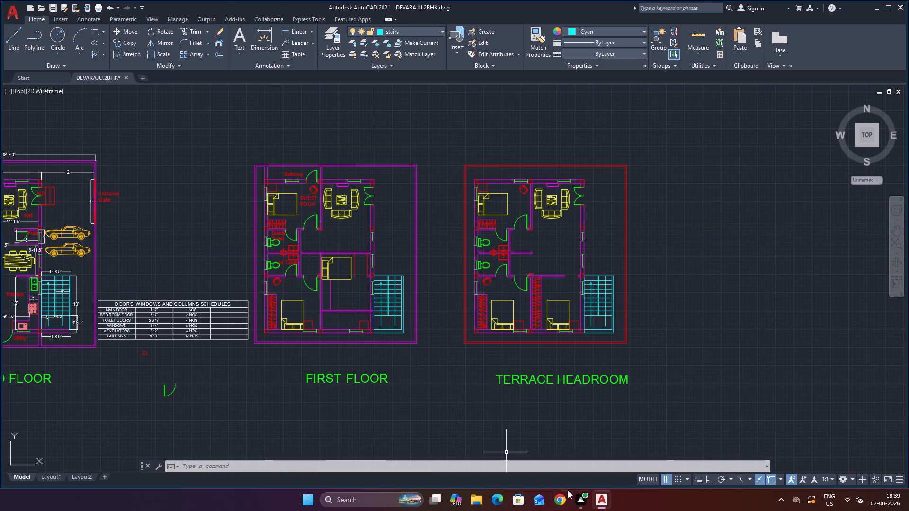
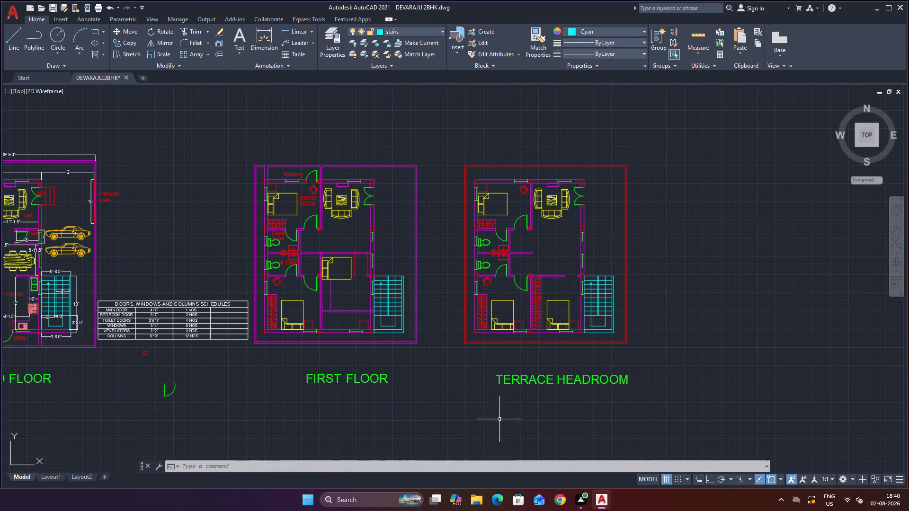
# Examine the first-floor plan around the toilets, the rearranged bed, the wardrobe outline and the new partition beside the staircase.
pyautogui.scroll(1, 334, 317)
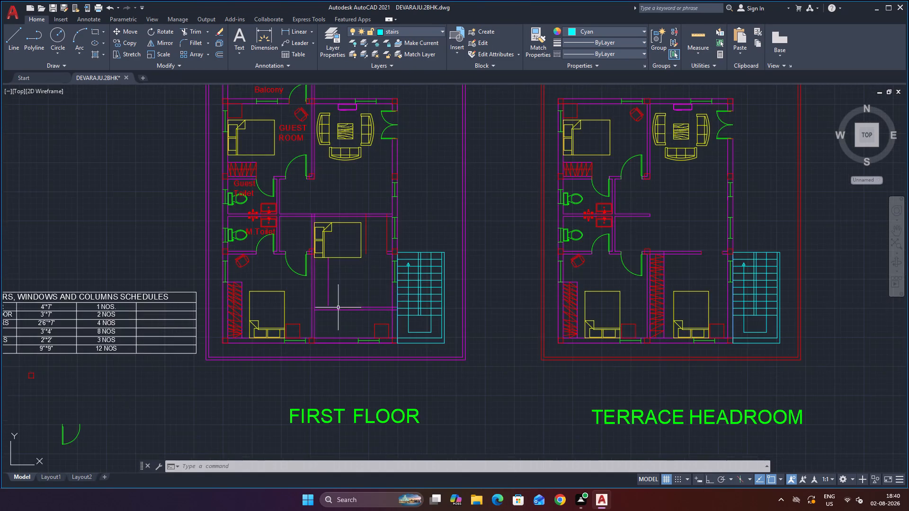
pyautogui.scroll(-2, 351, 277)
pyautogui.scroll(2, 303, 247)
pyautogui.scroll(2, 363, 268)
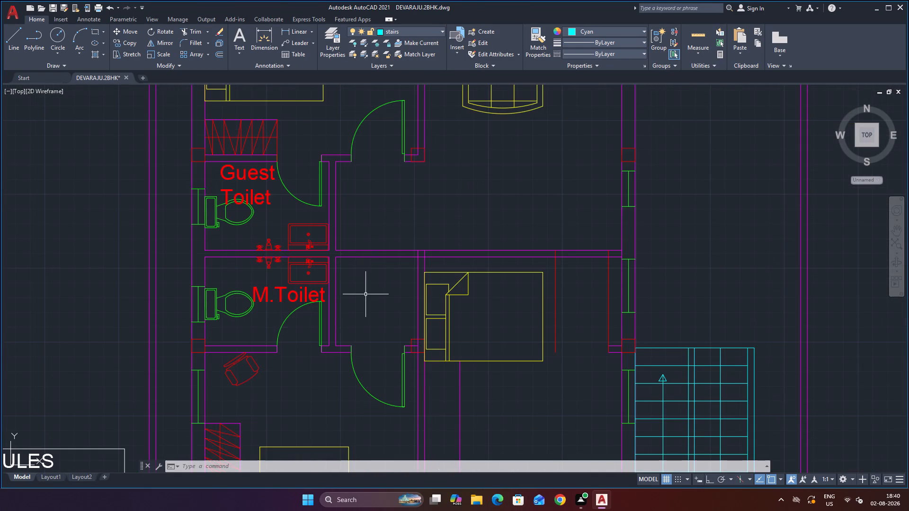
pyautogui.scroll(1, 371, 291)
pyautogui.scroll(-2, 373, 284)
pyautogui.scroll(-2, 386, 335)
pyautogui.scroll(2, 385, 379)
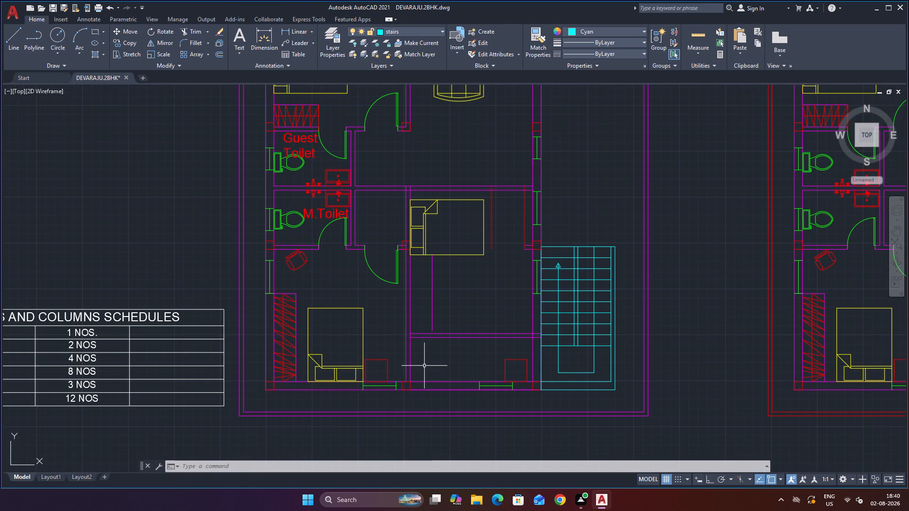
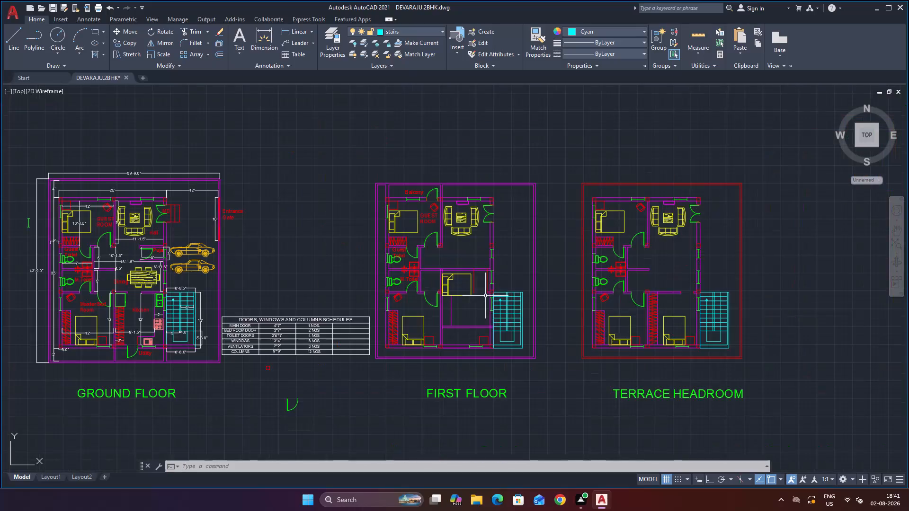
# Examine the first-floor plan around the bed, the partition walls and the staircase.
pyautogui.scroll(1, 474, 244)
pyautogui.scroll(-1, 483, 249)
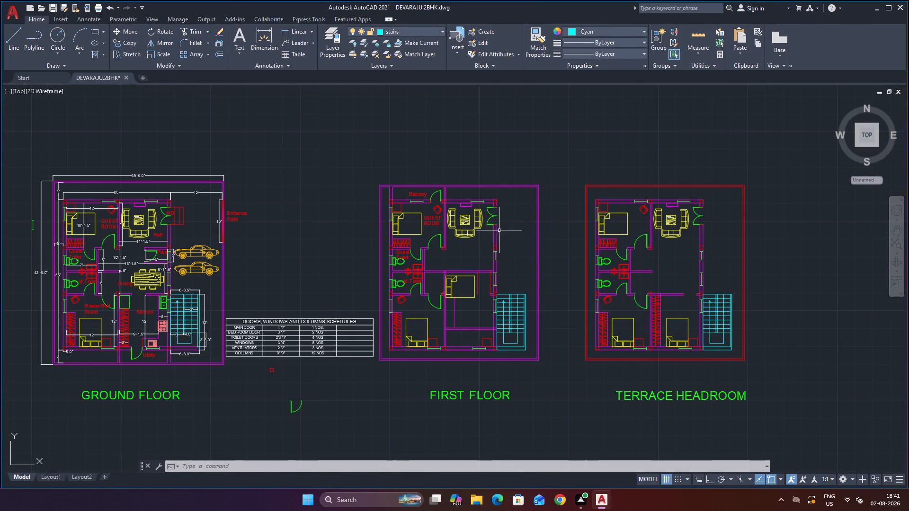
pyautogui.scroll(1, 520, 244)
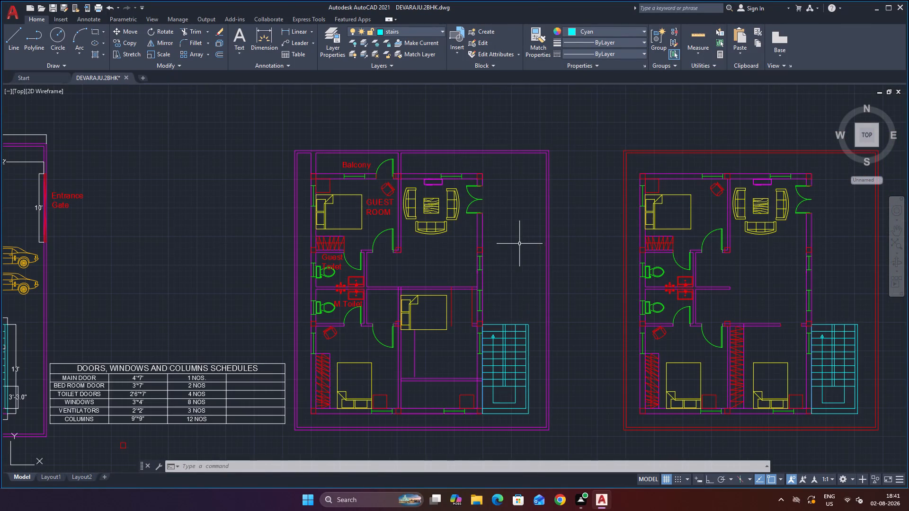
pyautogui.scroll(2, 517, 411)
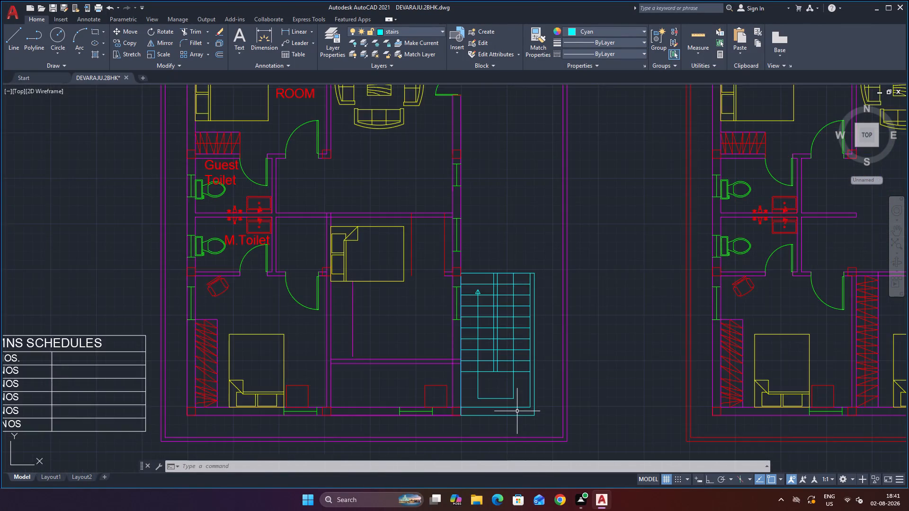
pyautogui.scroll(-2, 528, 341)
pyautogui.scroll(1, 533, 400)
pyautogui.scroll(-2, 537, 378)
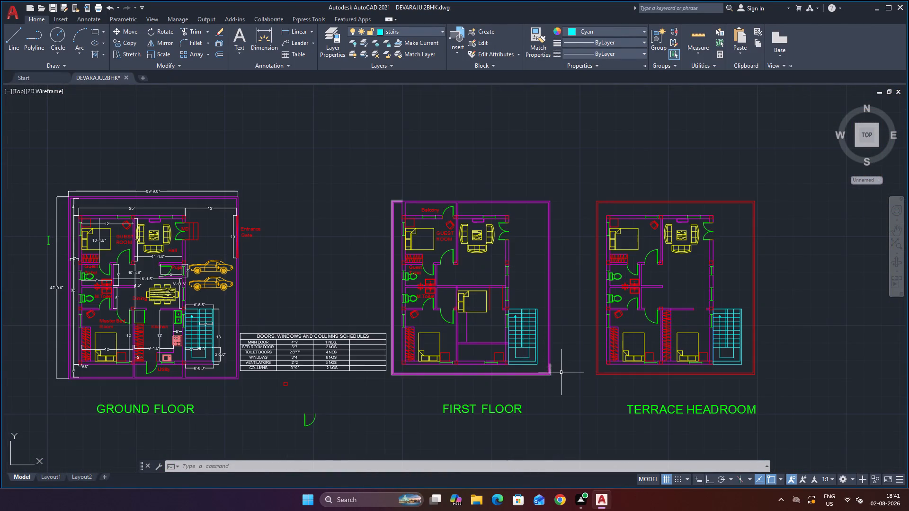
pyautogui.scroll(1, 561, 372)
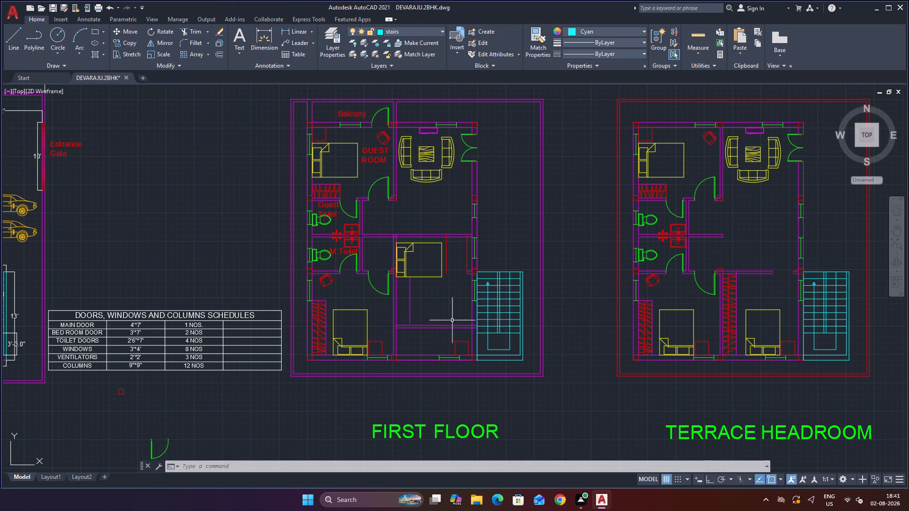
# Extend the vertical magenta line below the middle bed to the horizontal partition, and both red vertical lines through to its lower face.
pyautogui.scroll(1, 438, 326)
pyautogui.scroll(1, 469, 234)
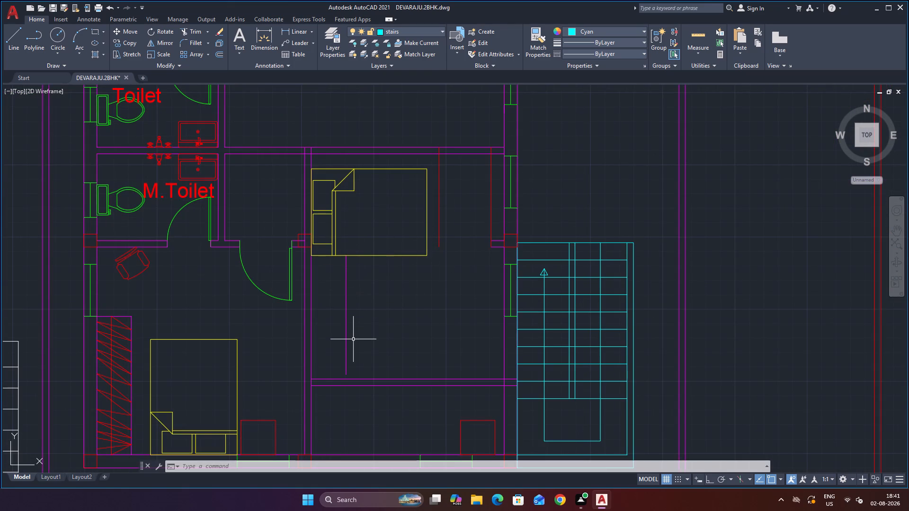
pyautogui.press('Escape')
pyautogui.write('EX')
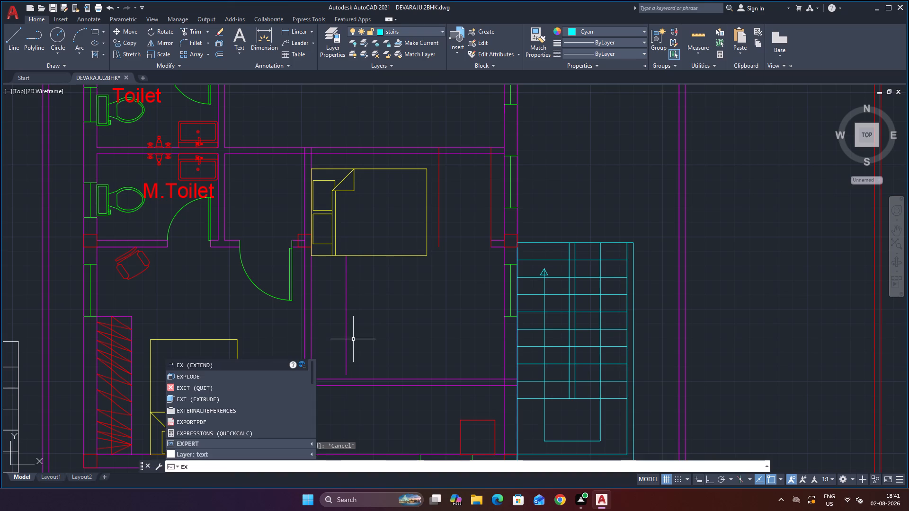
pyautogui.press('Return')
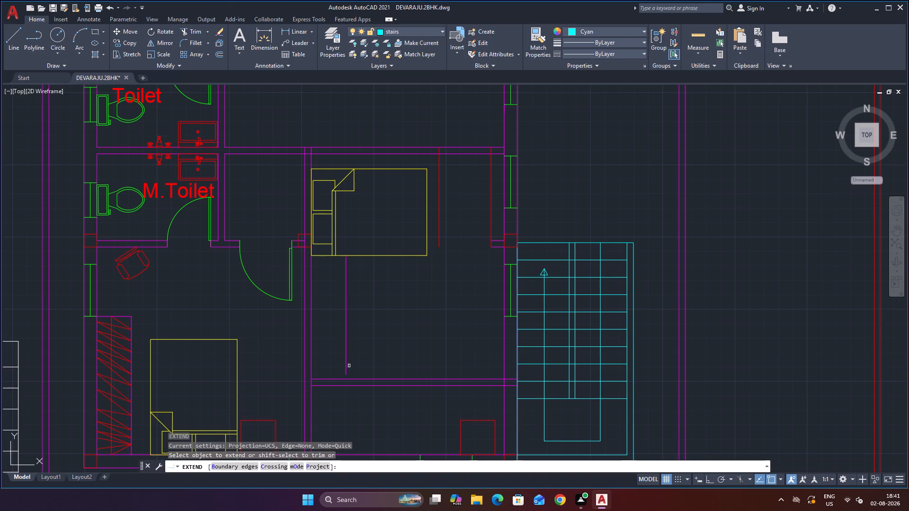
pyautogui.click(345, 369)
pyautogui.scroll(-1, 363, 361)
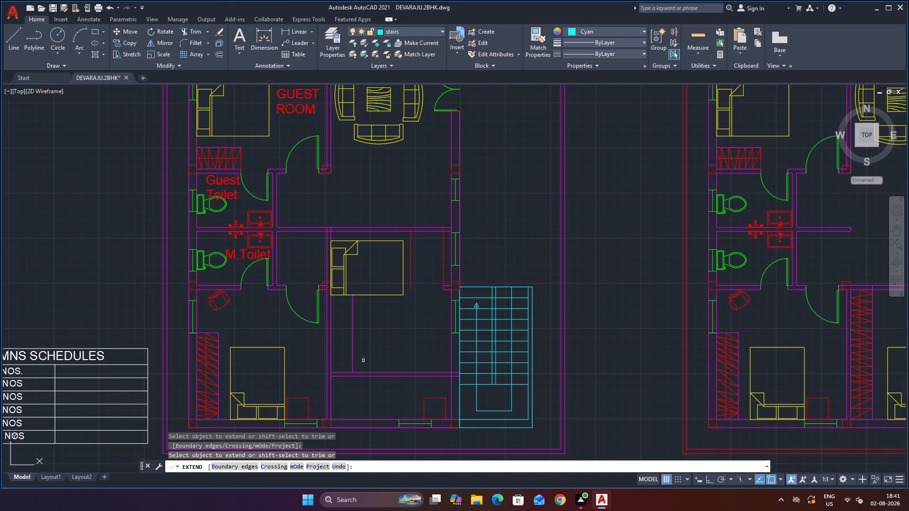
pyautogui.scroll(-1, 383, 342)
pyautogui.scroll(1, 402, 373)
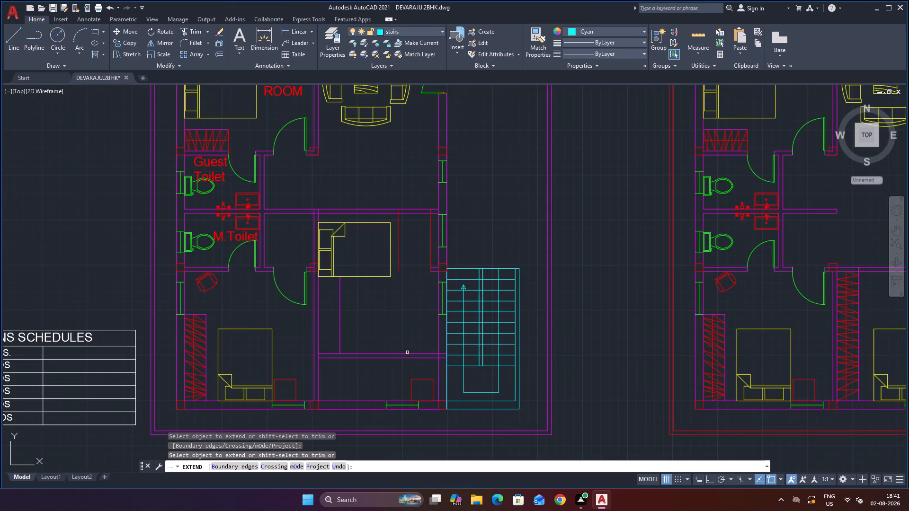
pyautogui.click(398, 253)
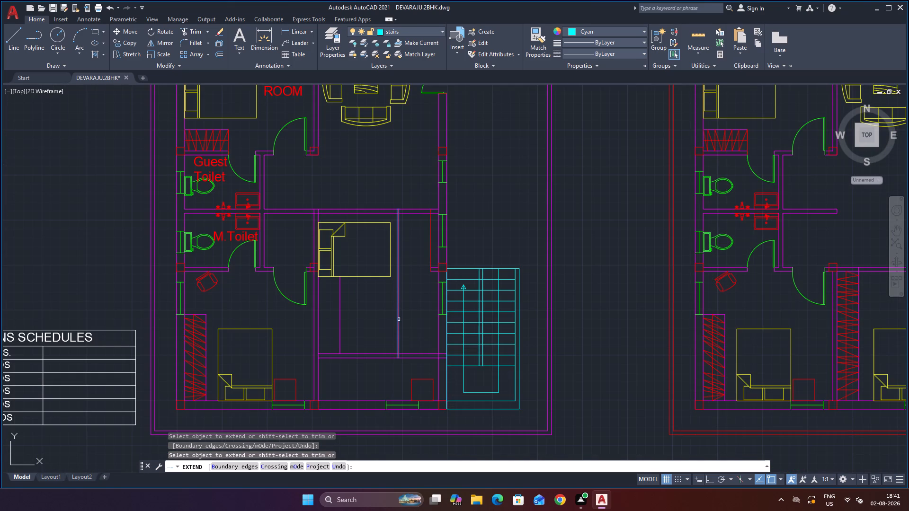
pyautogui.click(398, 333)
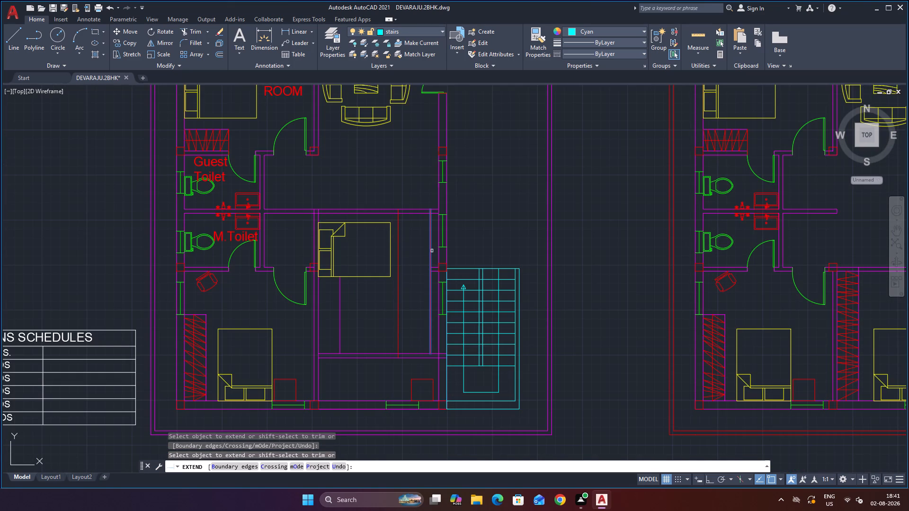
pyautogui.click(432, 251)
pyautogui.click(430, 314)
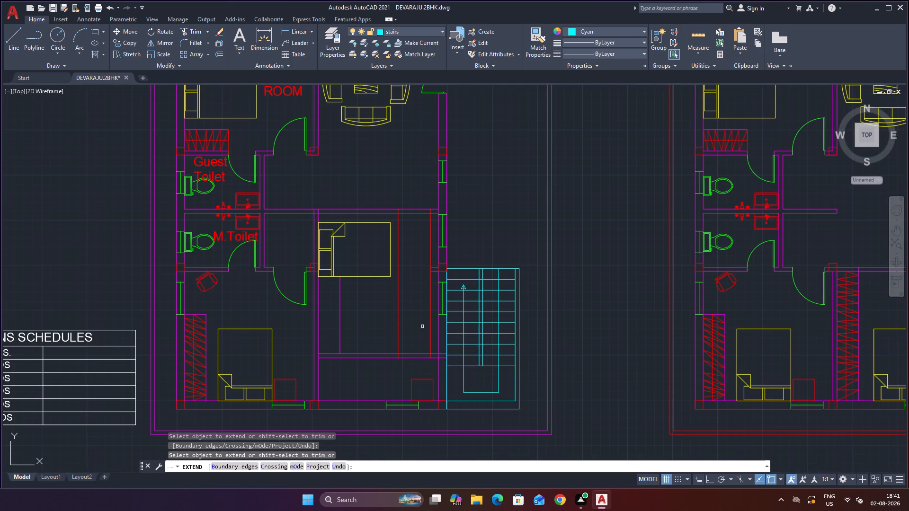
pyautogui.scroll(1, 414, 389)
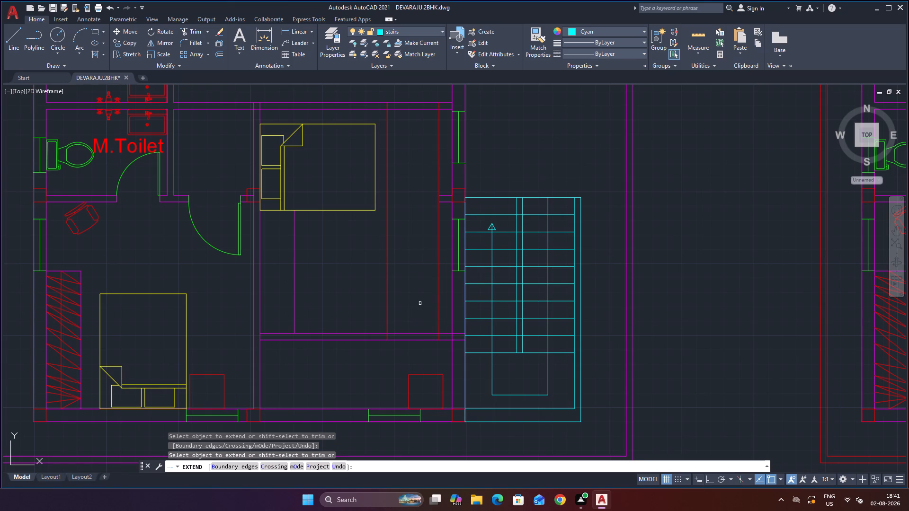
pyautogui.press('Escape')
# Trim both lines of the horizontal partition between the two red vertical lines to open a gap beside the staircase.
pyautogui.write('TR')
pyautogui.press('Return')
pyautogui.click(421, 303)
pyautogui.click(424, 361)
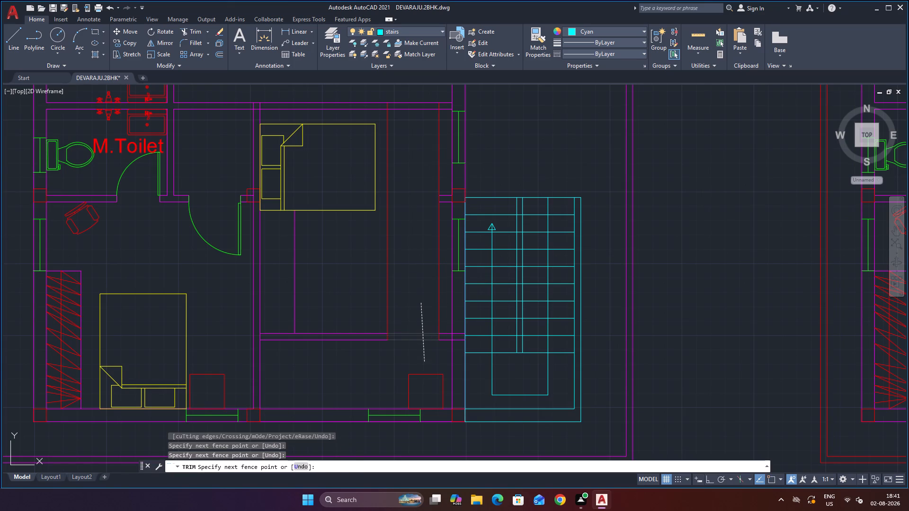
# Examine the first-floor layout around the rearranged bed, the opening in the partition, the lower room and the toilets.
pyautogui.scroll(-1, 420, 335)
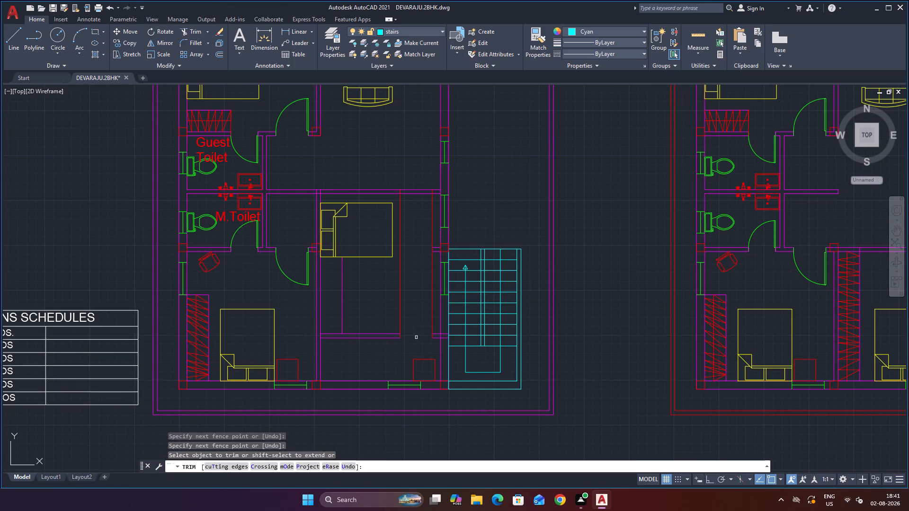
pyautogui.scroll(1, 365, 277)
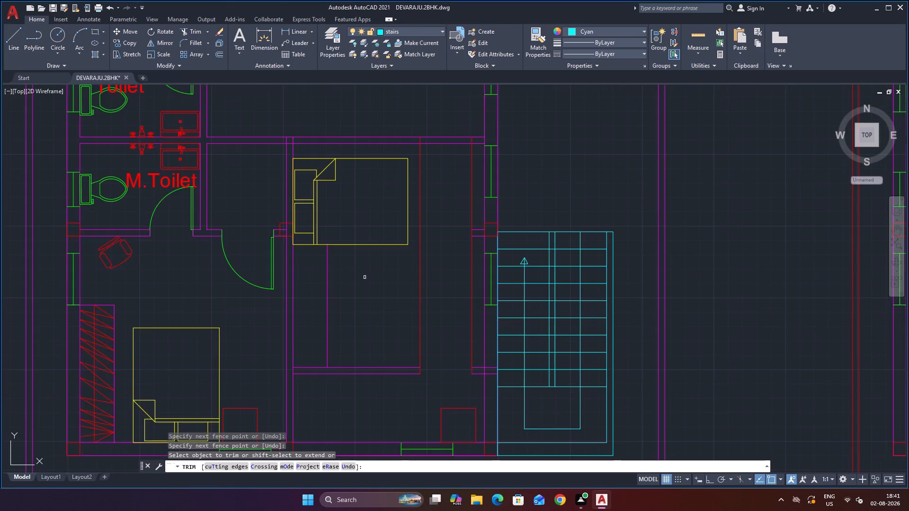
pyautogui.scroll(-2, 366, 278)
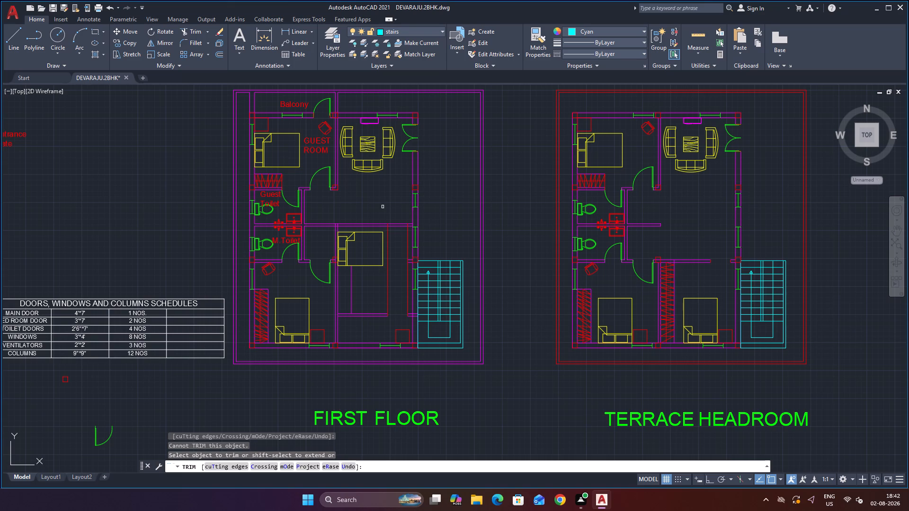
pyautogui.scroll(1, 403, 317)
pyautogui.scroll(-1, 388, 279)
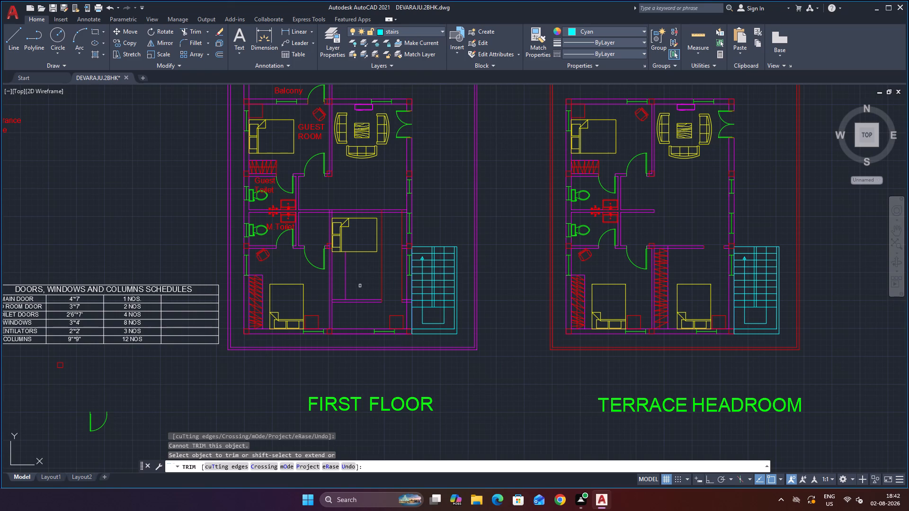
pyautogui.scroll(1, 370, 275)
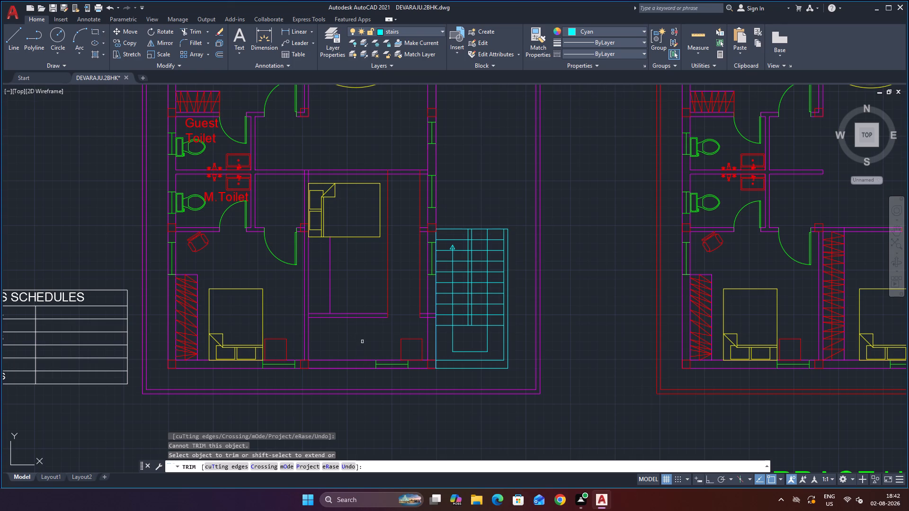
pyautogui.scroll(-1, 362, 342)
pyautogui.scroll(1, 305, 218)
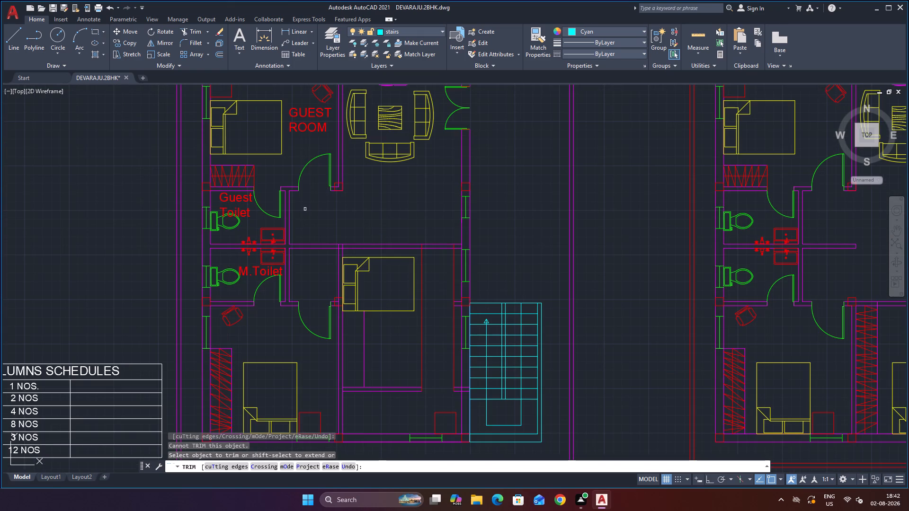
pyautogui.scroll(-1, 242, 279)
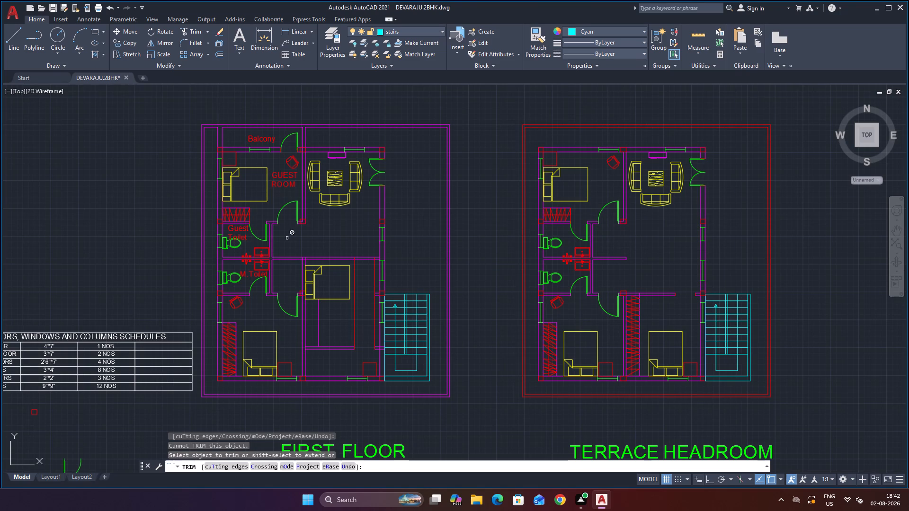
pyautogui.scroll(1, 262, 260)
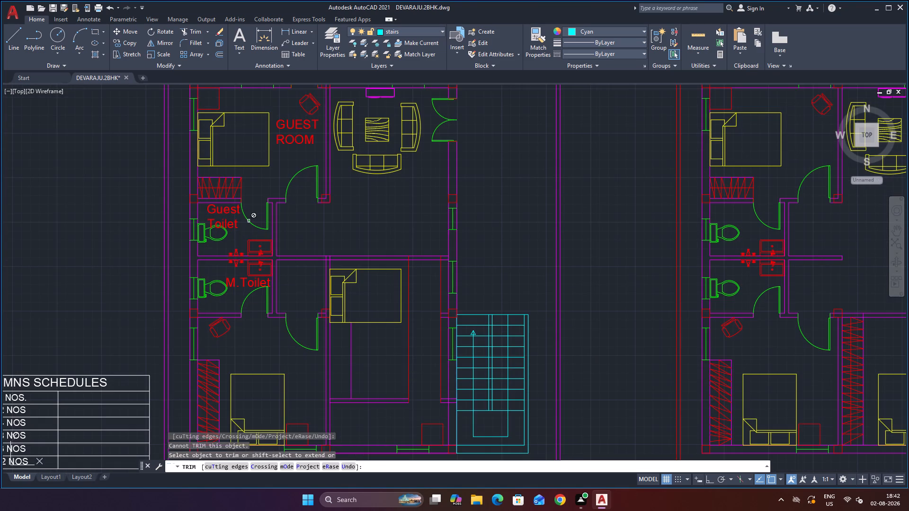
pyautogui.scroll(-1, 316, 289)
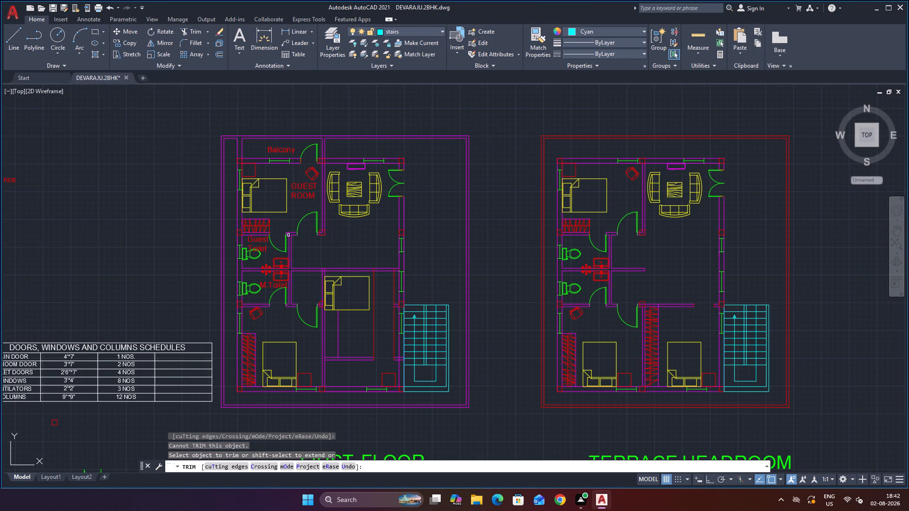
pyautogui.scroll(1, 308, 245)
pyautogui.scroll(-1, 369, 255)
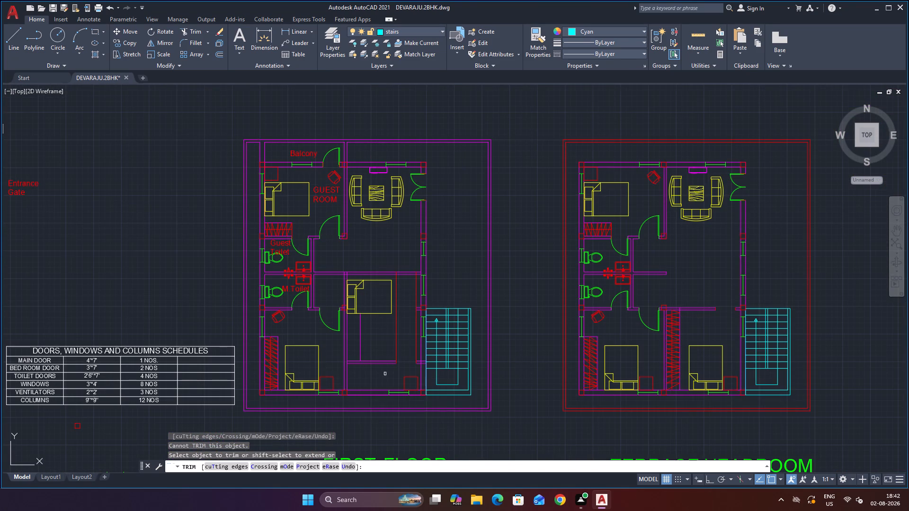
pyautogui.scroll(-1, 385, 374)
pyautogui.scroll(3, 389, 368)
pyautogui.scroll(-1, 381, 390)
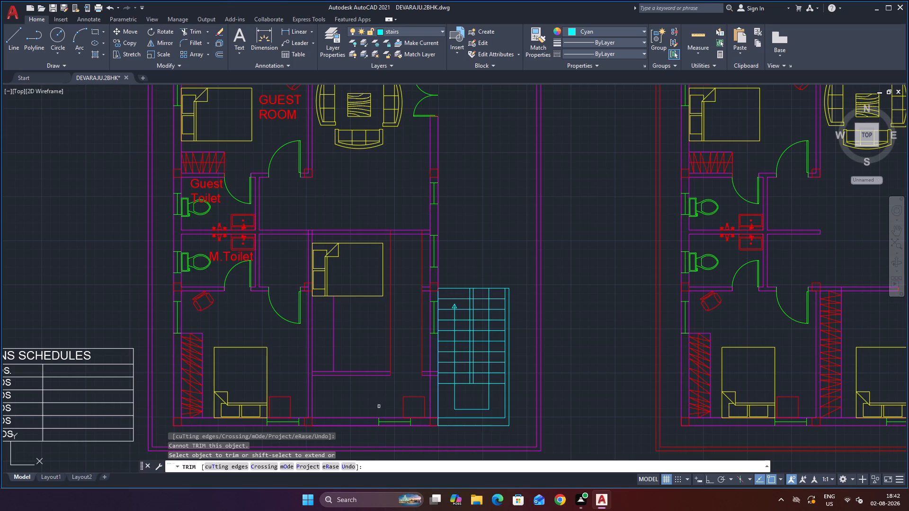
pyautogui.scroll(-1, 373, 377)
pyautogui.scroll(1, 376, 389)
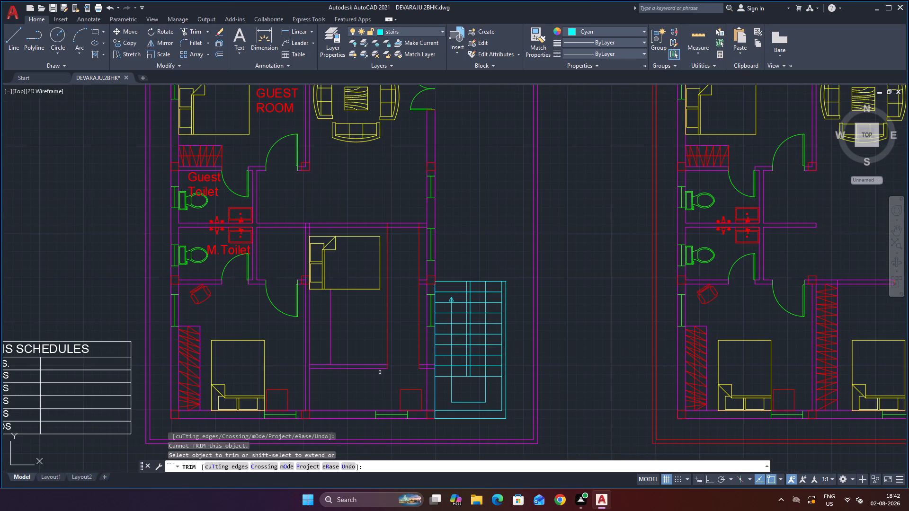
pyautogui.scroll(2, 374, 399)
pyautogui.scroll(-2, 381, 366)
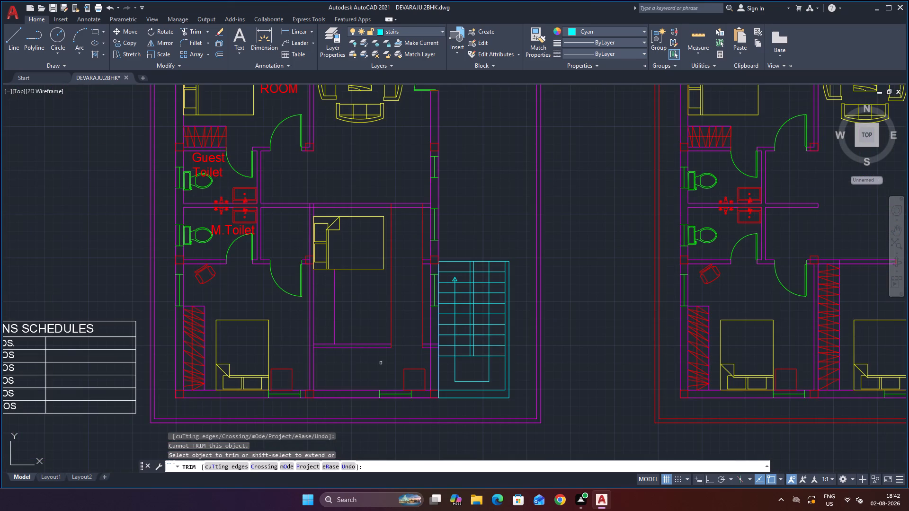
pyautogui.scroll(1, 356, 379)
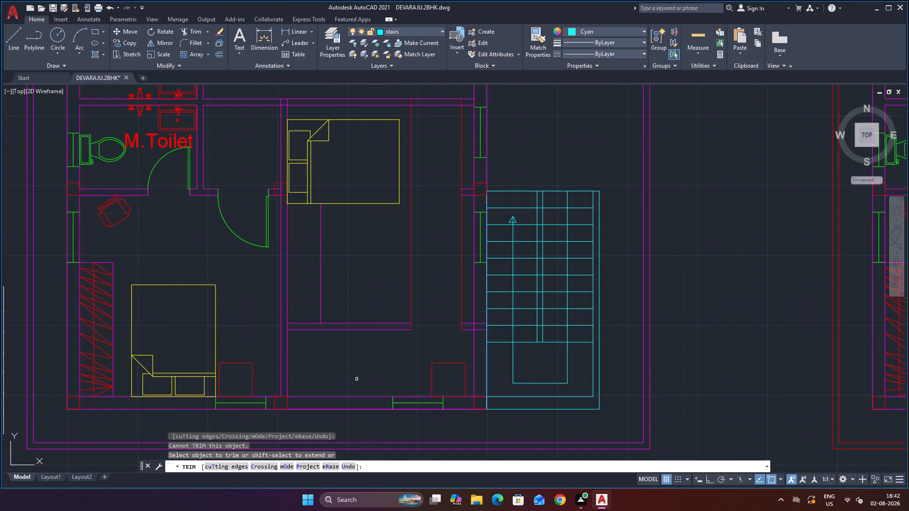
pyautogui.scroll(-2, 356, 377)
pyautogui.scroll(1, 359, 369)
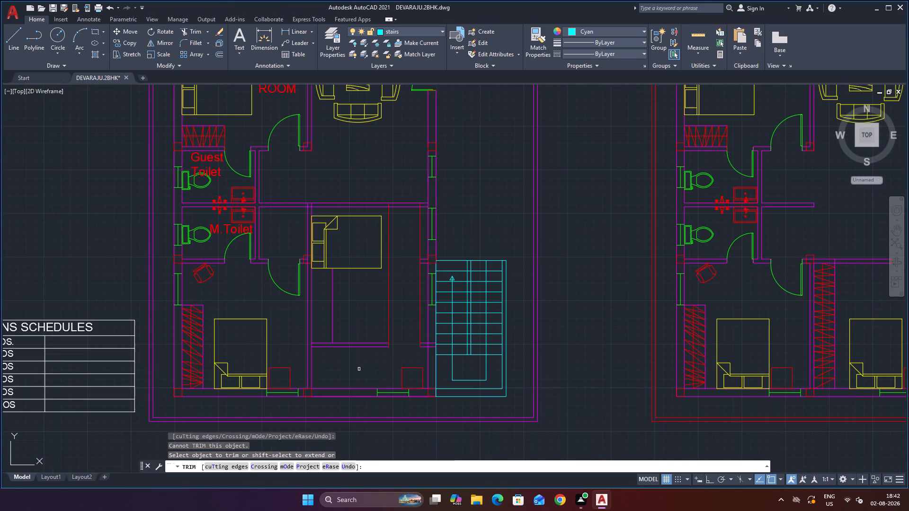
pyautogui.scroll(1, 370, 358)
pyautogui.scroll(-2, 372, 358)
pyautogui.scroll(2, 368, 370)
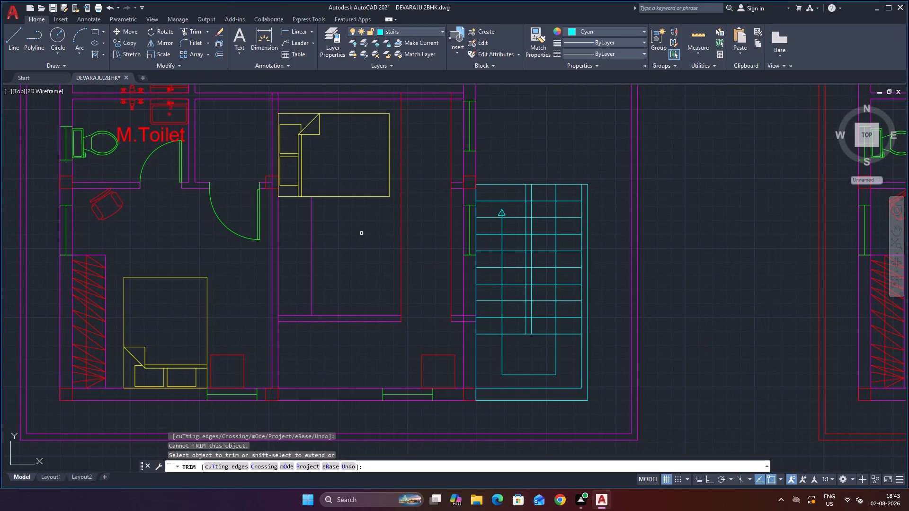
pyautogui.scroll(-2, 362, 229)
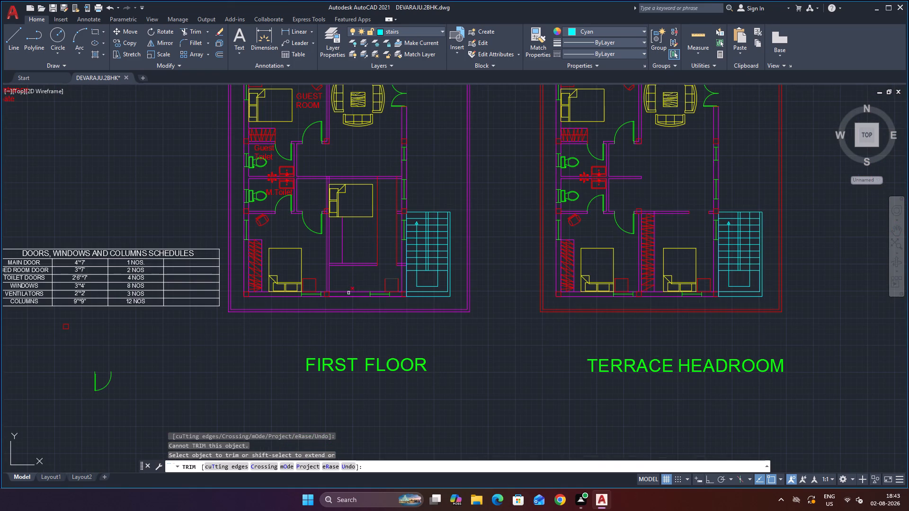
pyautogui.scroll(1, 346, 238)
pyautogui.scroll(-3, 356, 224)
pyautogui.scroll(2, 343, 189)
pyautogui.scroll(2, 336, 230)
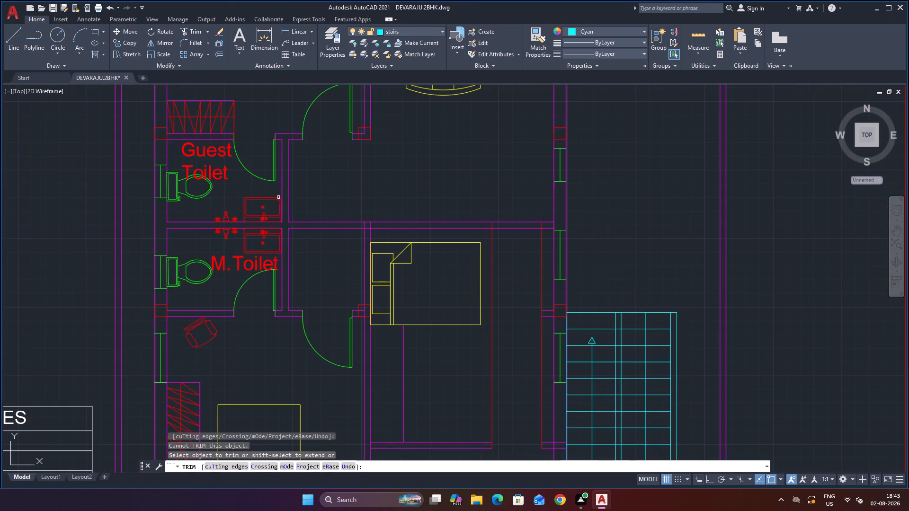
pyautogui.scroll(-1, 271, 153)
pyautogui.scroll(3, 273, 139)
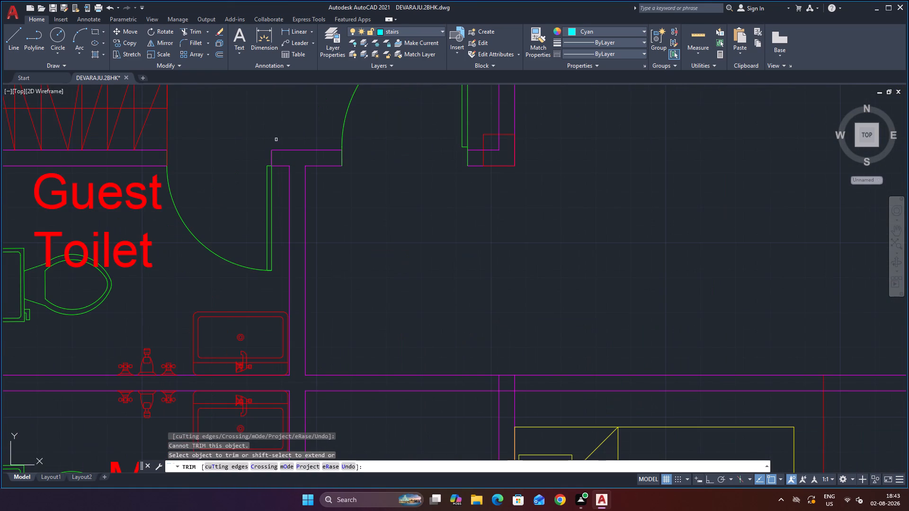
# Flip the Guest Toilet door so it is hinged on the wardrobe side of its opening and swings into the toilet.
pyautogui.scroll(-2, 344, 158)
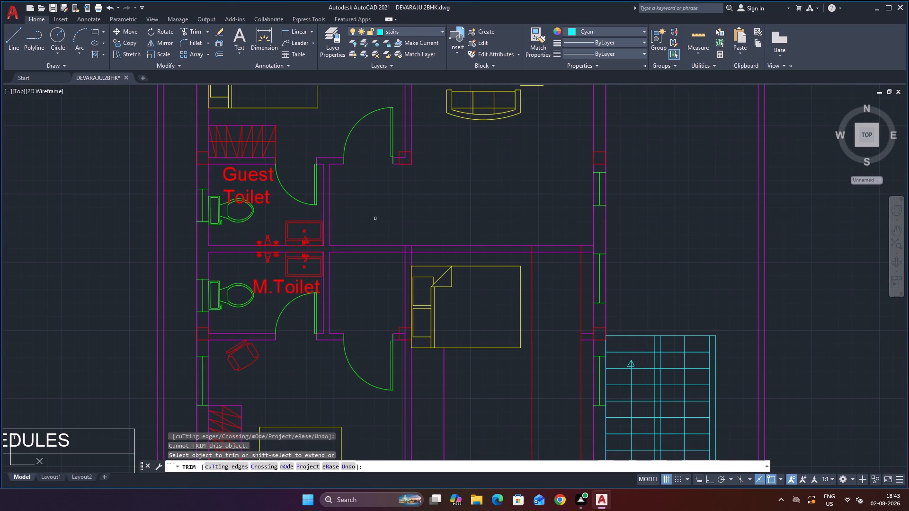
pyautogui.scroll(-2, 385, 223)
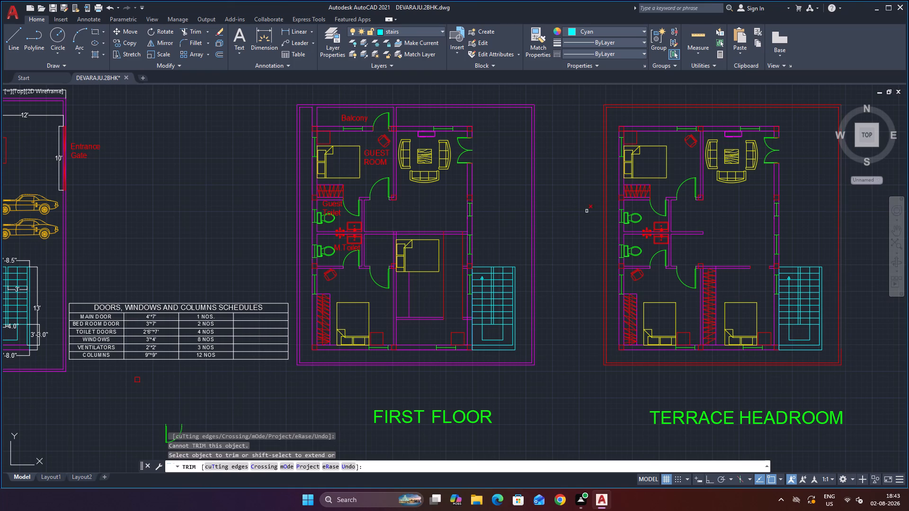
pyautogui.scroll(2, 400, 203)
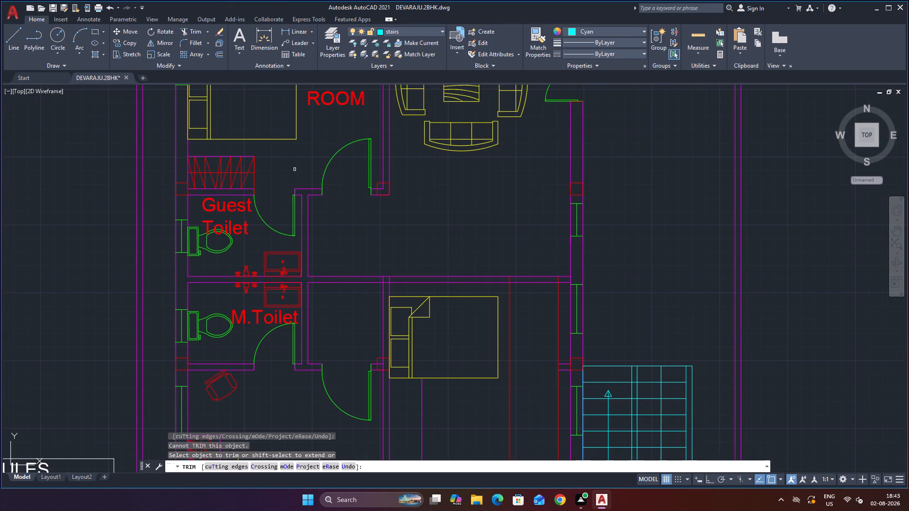
pyautogui.scroll(1, 294, 179)
pyautogui.press('Escape')
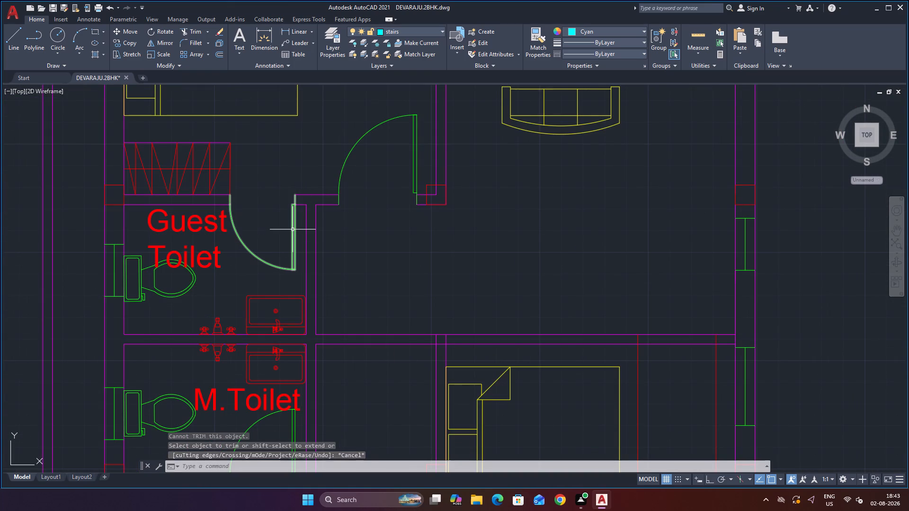
pyautogui.click(293, 229)
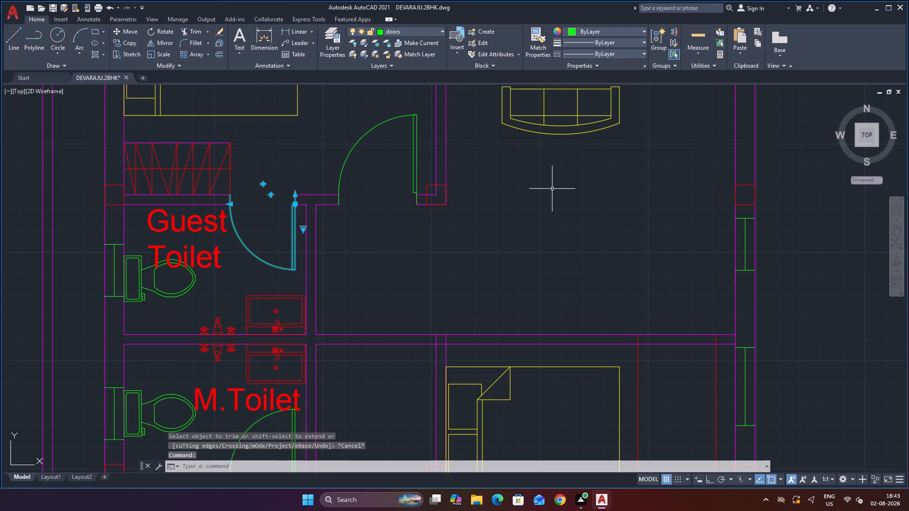
pyautogui.click(262, 185)
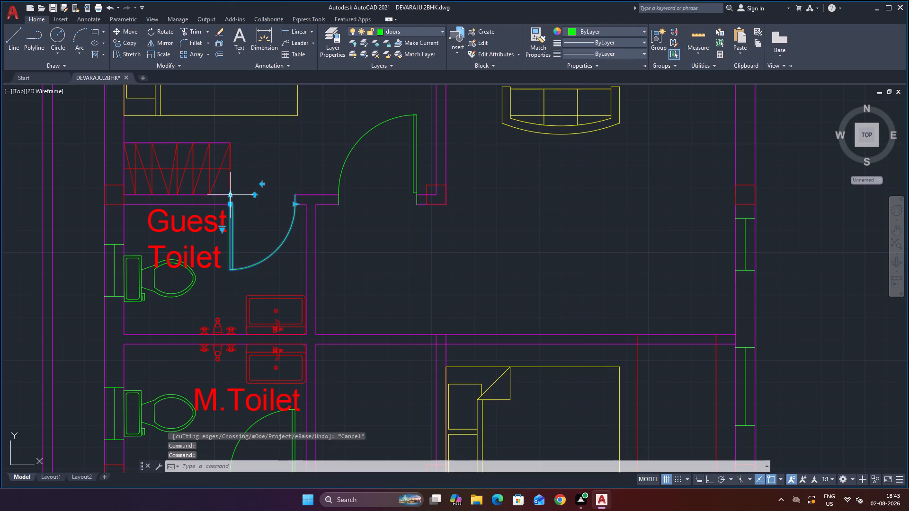
pyautogui.click(256, 196)
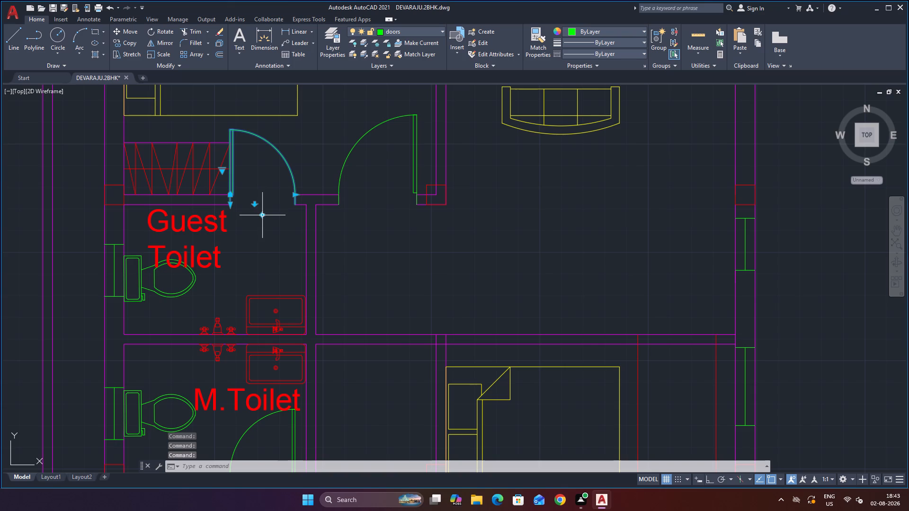
pyautogui.click(261, 216)
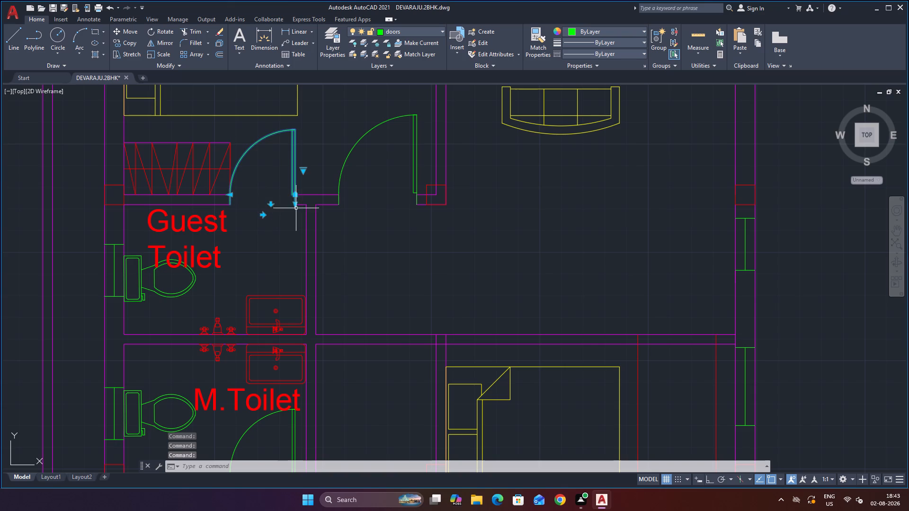
pyautogui.click(264, 214)
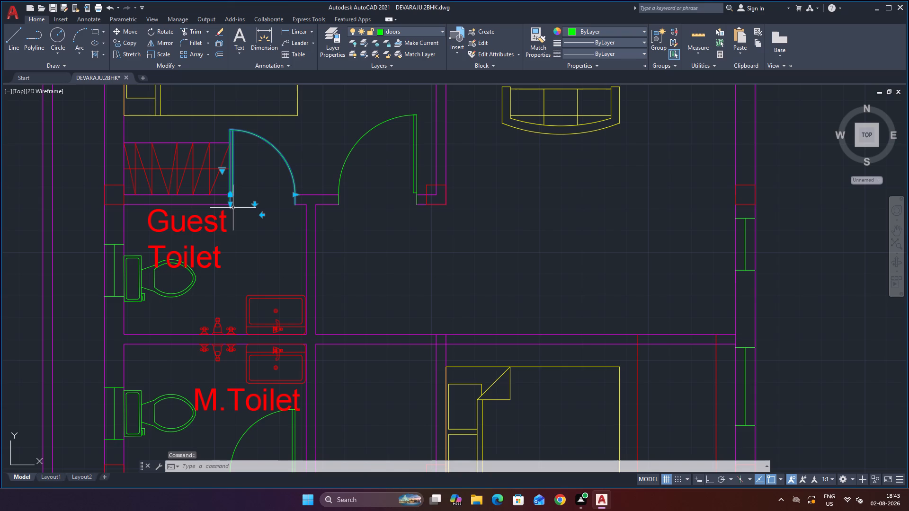
pyautogui.click(230, 207)
pyautogui.click(230, 207)
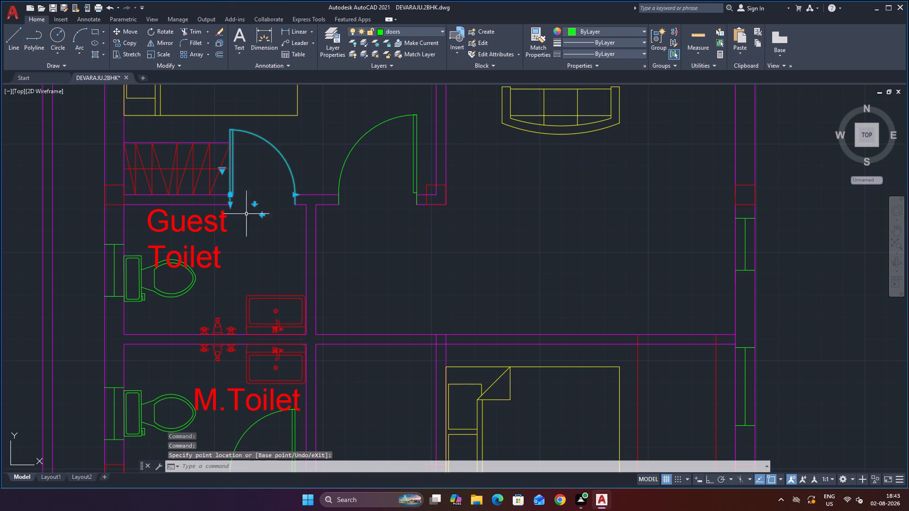
pyautogui.press('Escape')
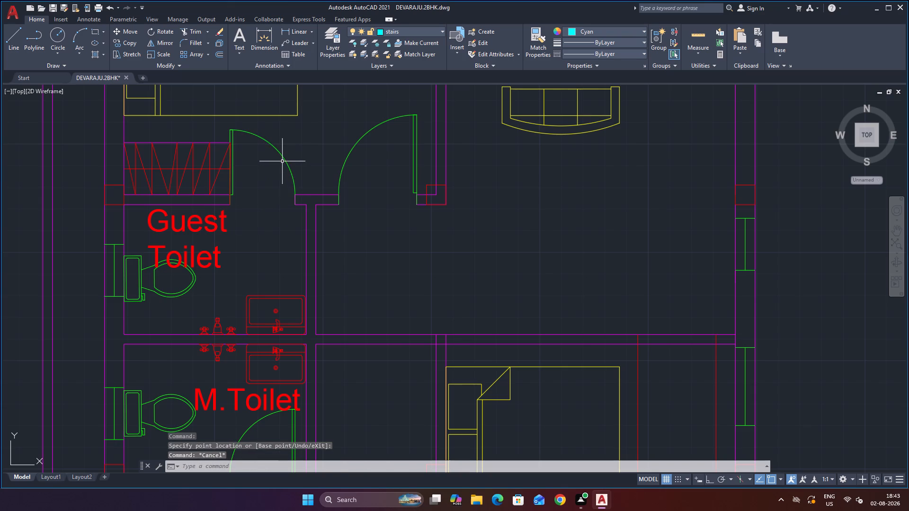
pyautogui.click(282, 159)
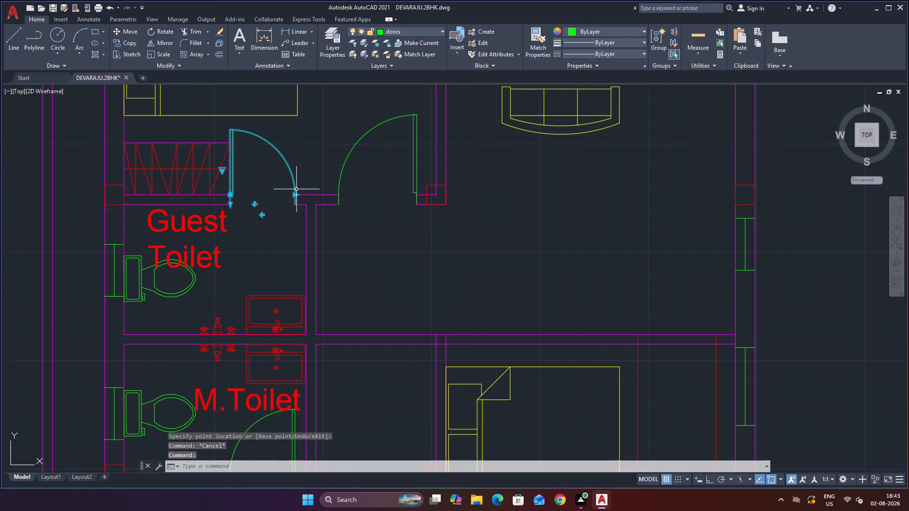
pyautogui.click(254, 204)
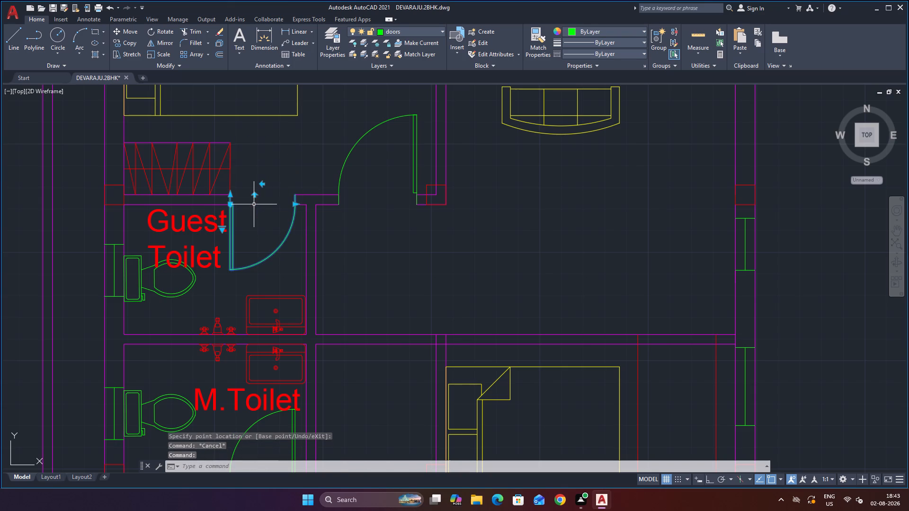
pyautogui.press('Escape')
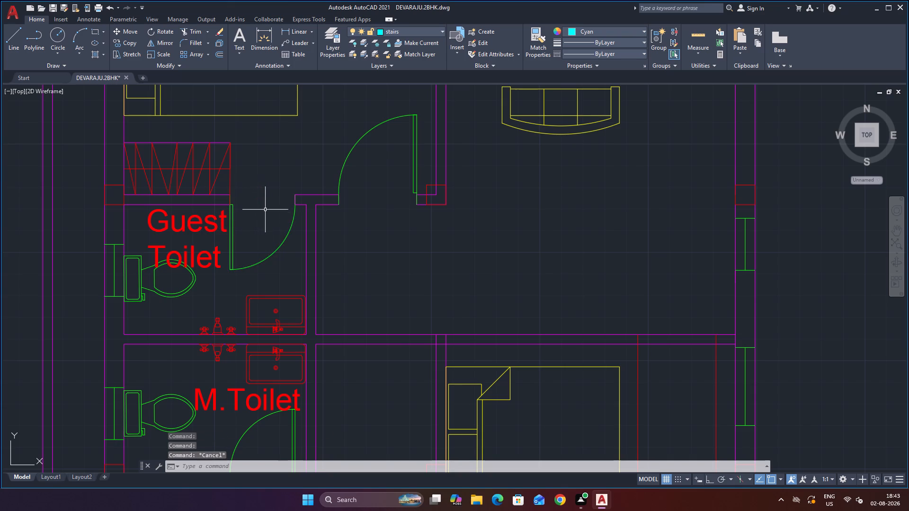
# Rotate the Guest Toilet door 90° counterclockwise about the corner of its opening next to the wardrobe.
pyautogui.click(233, 219)
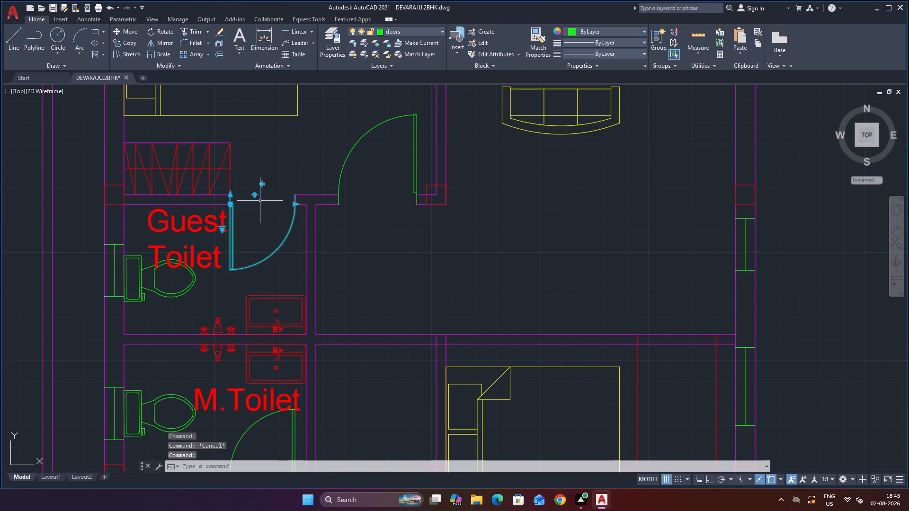
pyautogui.write('RO')
pyautogui.press('Return')
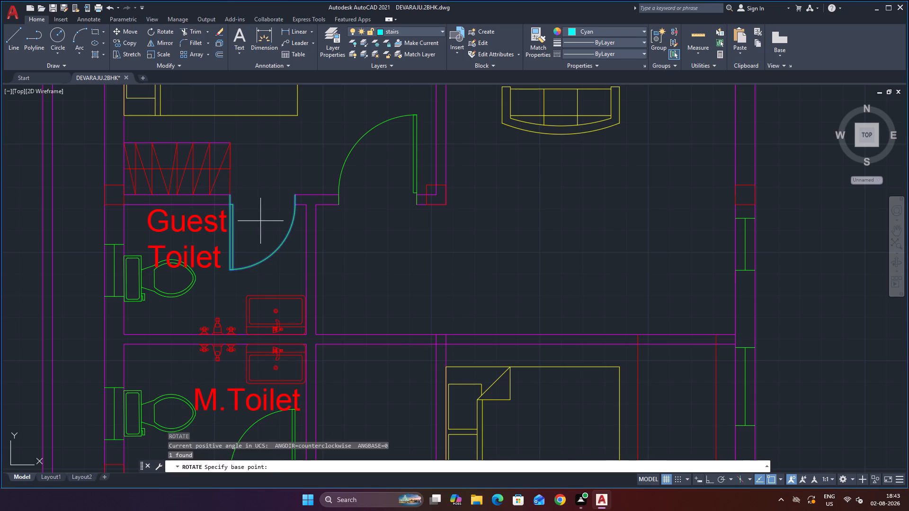
pyautogui.click(228, 196)
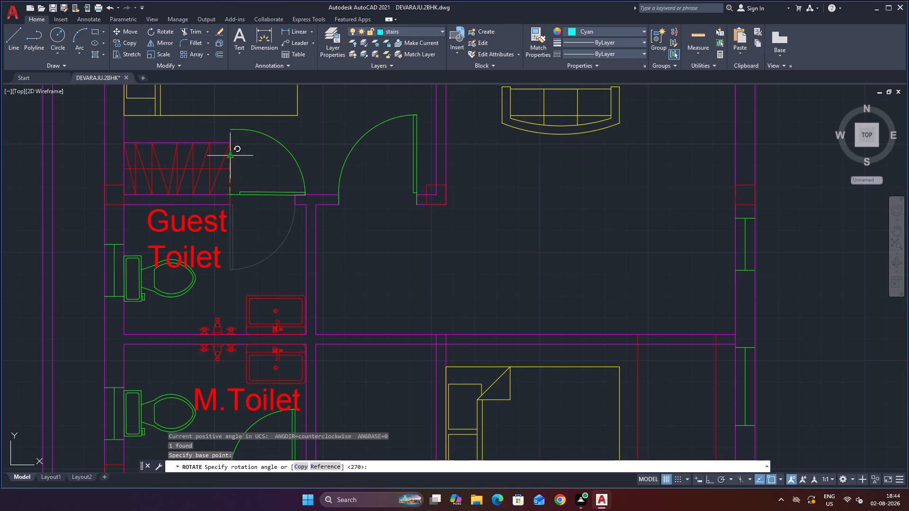
pyautogui.press('F8')
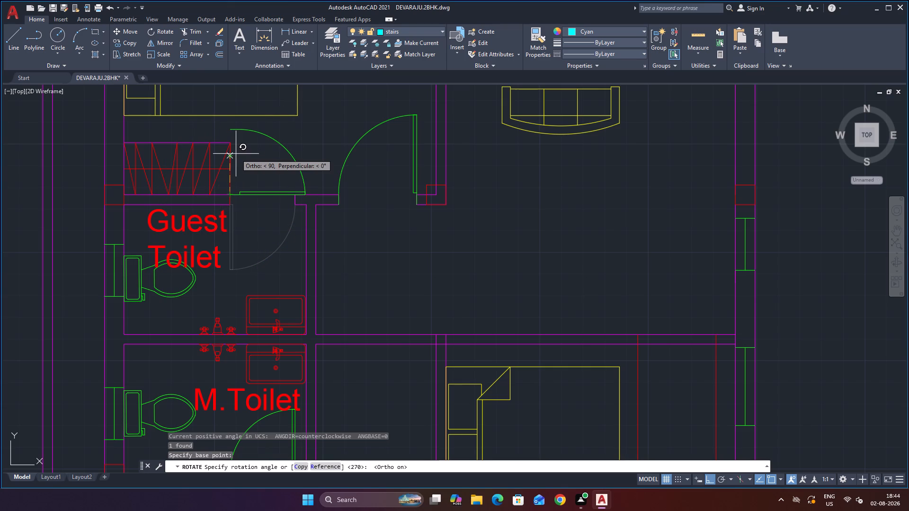
pyautogui.click(236, 154)
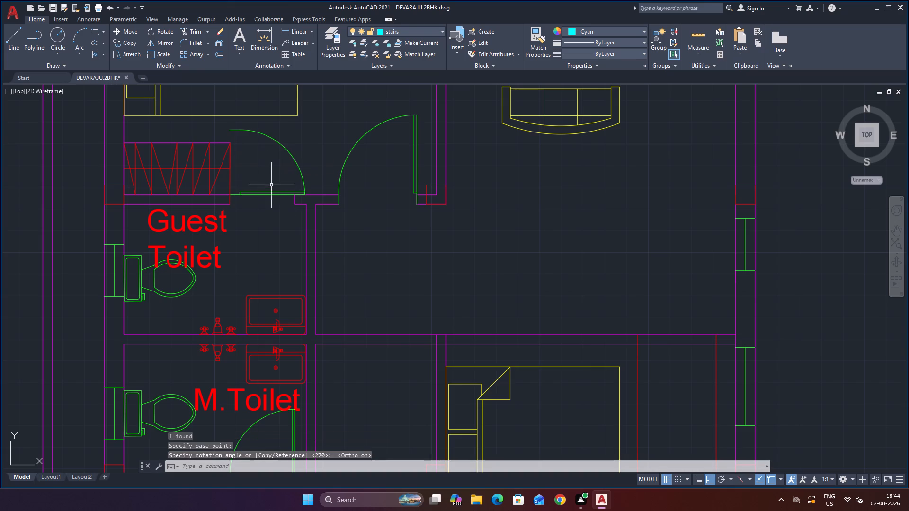
# Flip the rotated door's opening direction and hinge side so it swings toward the wardrobe with its leaf at the upper end.
pyautogui.click(273, 193)
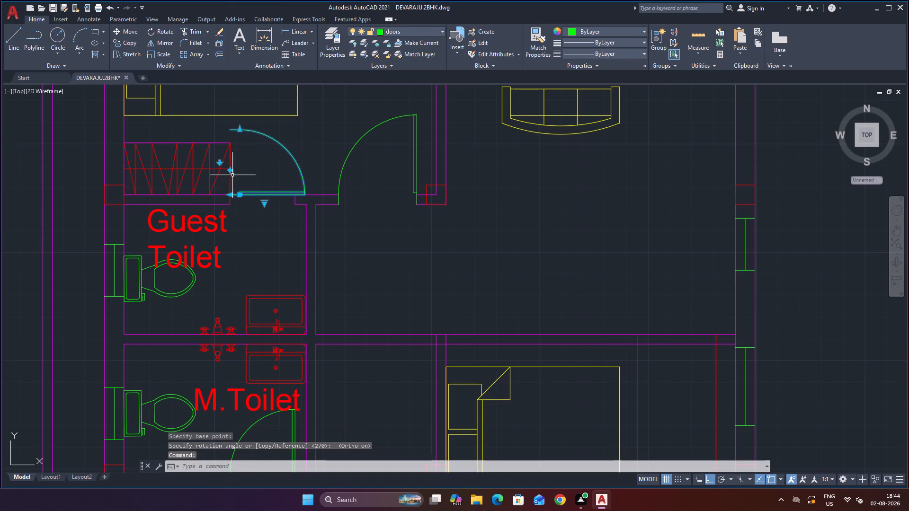
pyautogui.click(229, 172)
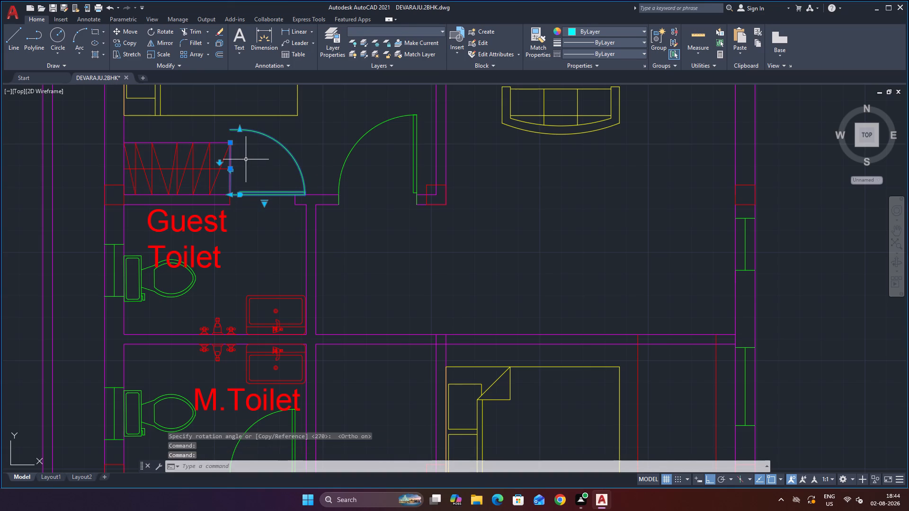
pyautogui.press('Escape')
pyautogui.click(264, 192)
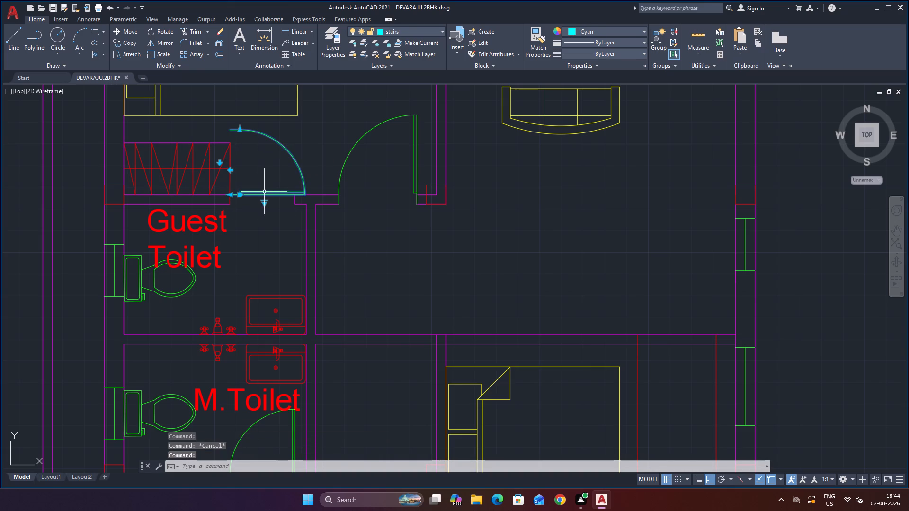
pyautogui.scroll(2, 238, 171)
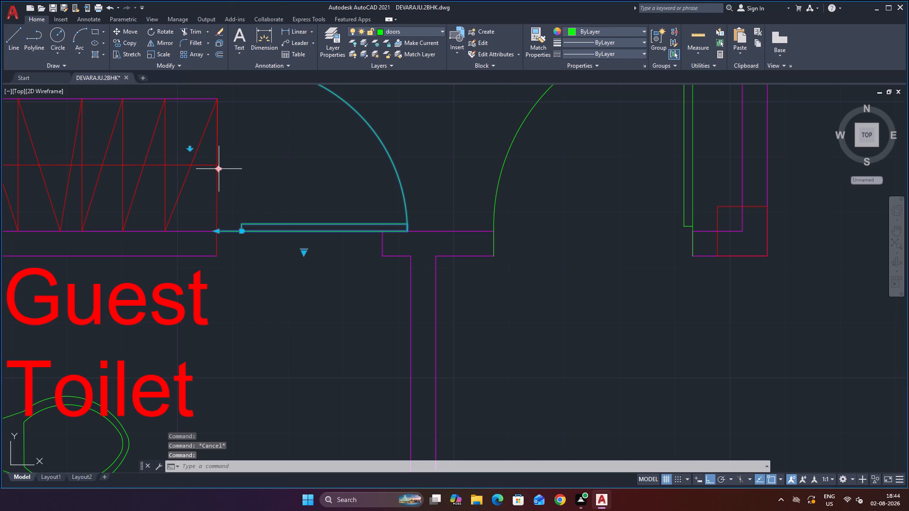
pyautogui.click(220, 168)
pyautogui.scroll(-2, 259, 197)
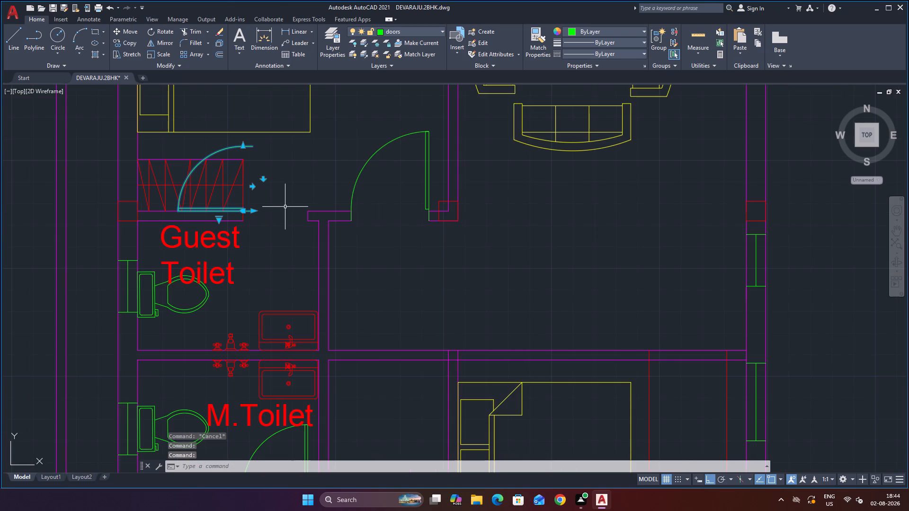
pyautogui.click(261, 180)
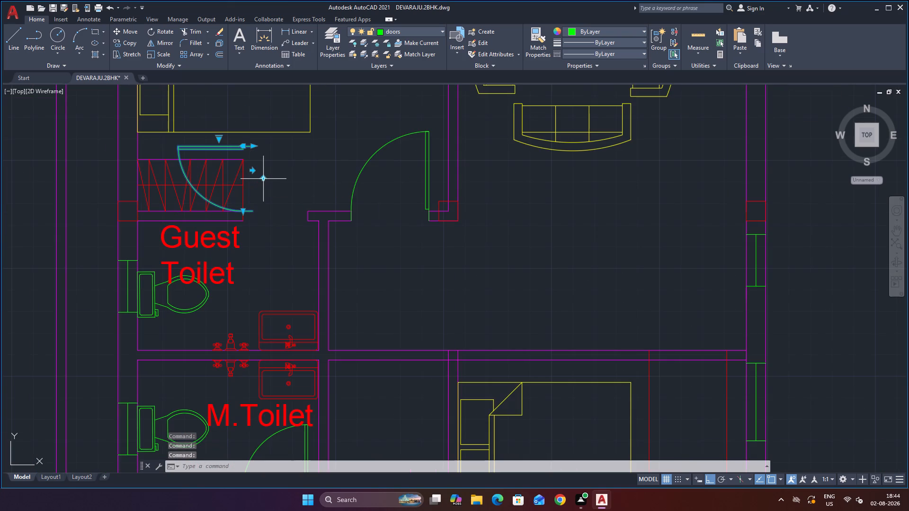
pyautogui.press('Escape')
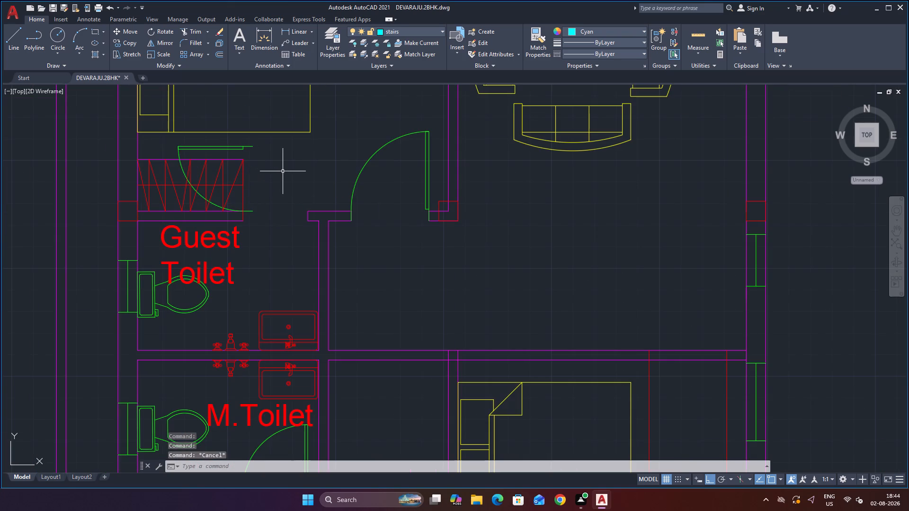
# Move the door from the wardrobe onto the Guest Toilet's vertical wall, its upper end on the outer face just below the horizontal wall.
pyautogui.scroll(2, 204, 138)
pyautogui.scroll(-2, 306, 191)
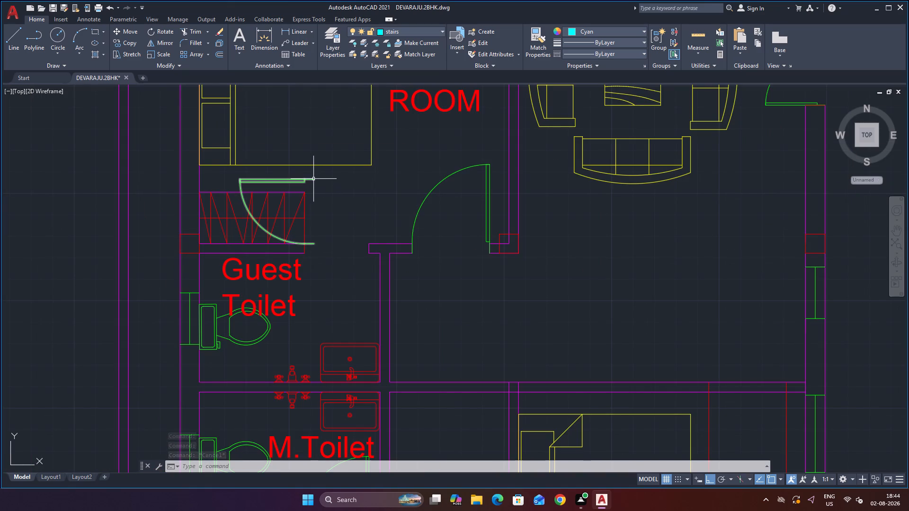
pyautogui.click(313, 178)
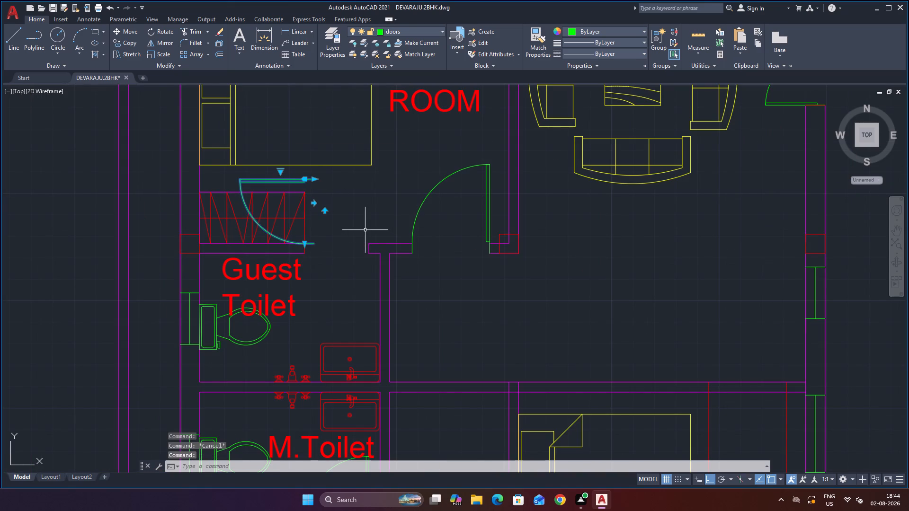
pyautogui.press('m')
pyautogui.press('Return')
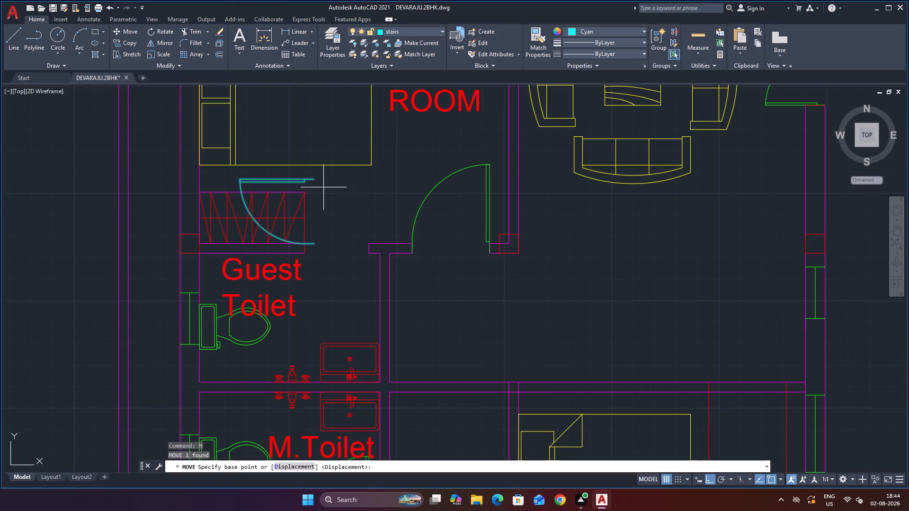
pyautogui.click(316, 181)
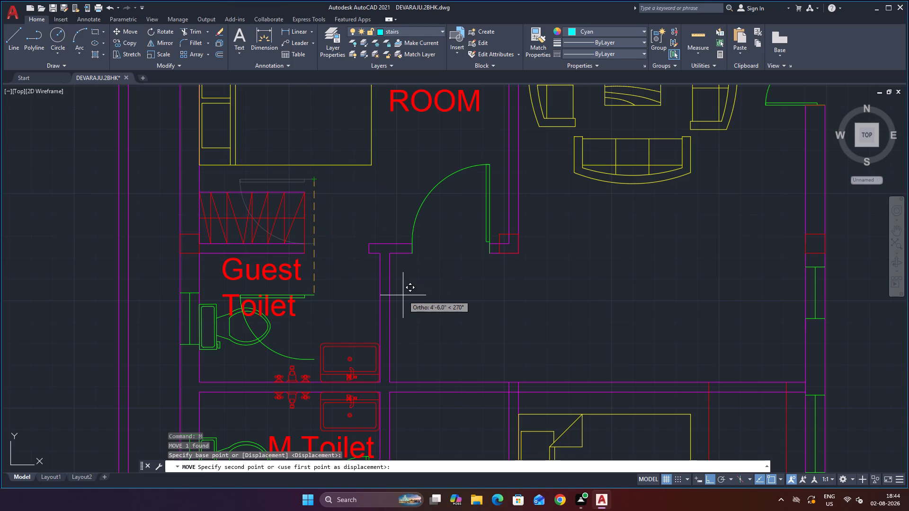
pyautogui.press('F8')
pyautogui.scroll(1, 401, 294)
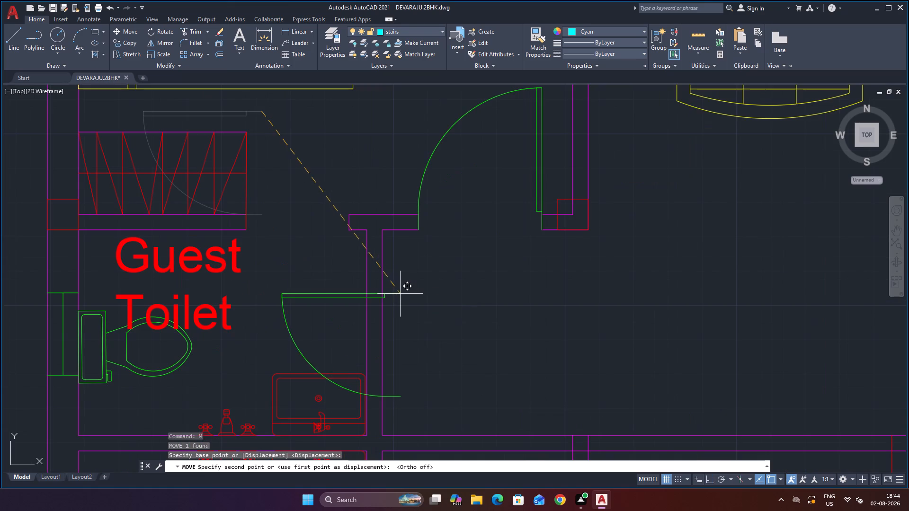
pyautogui.scroll(1, 383, 247)
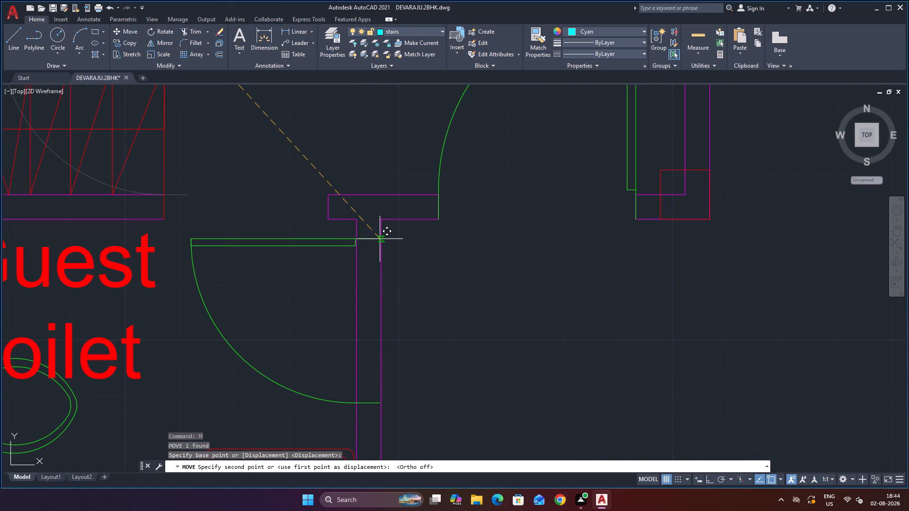
pyautogui.scroll(2, 380, 239)
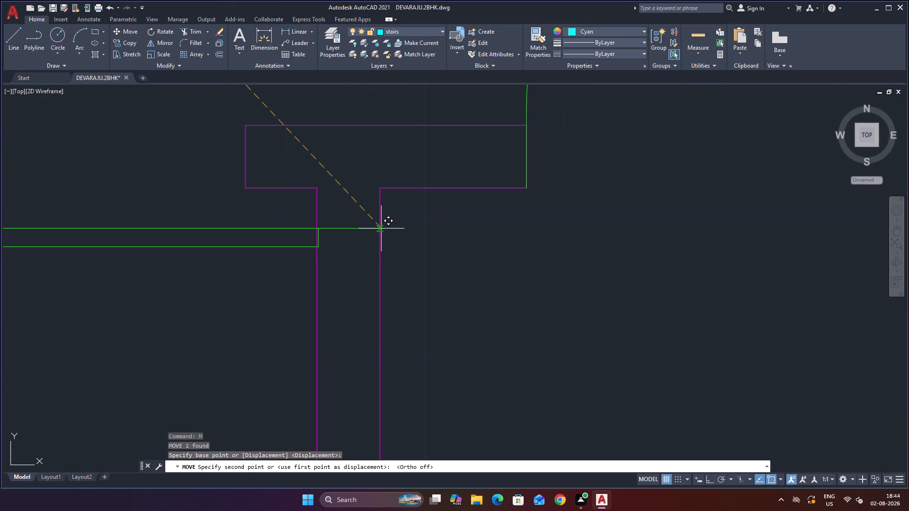
pyautogui.click(381, 229)
pyautogui.scroll(-2, 413, 231)
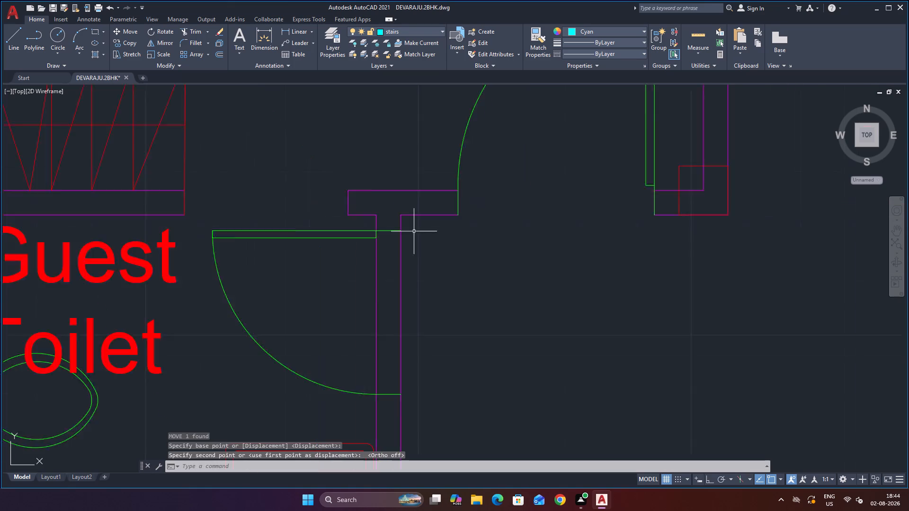
pyautogui.scroll(-1, 414, 231)
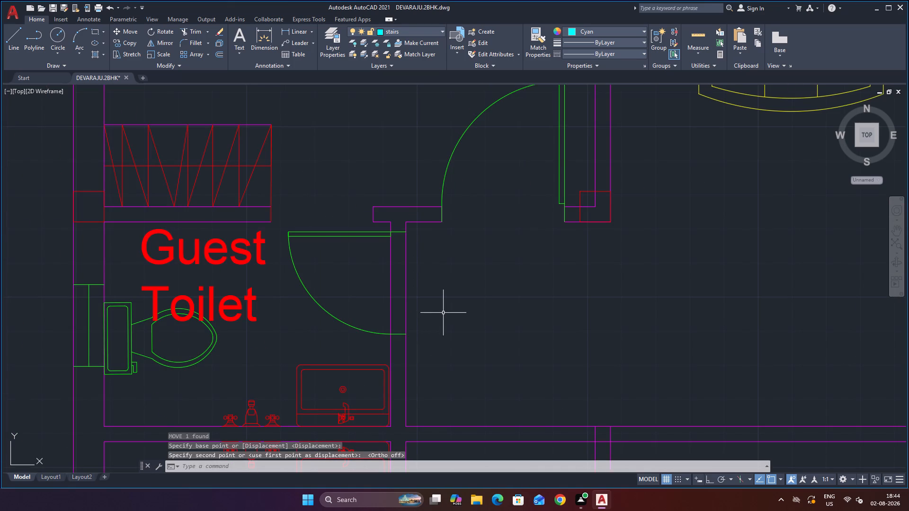
# Extend both horizontal wall lines above the Guest Toilet across to the wardrobe side to close the old door opening.
pyautogui.press('Escape')
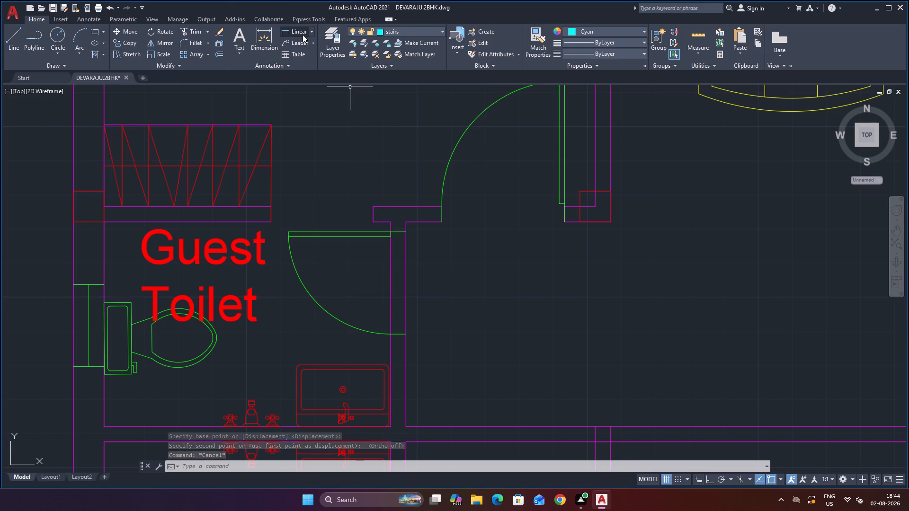
pyautogui.write('EX')
pyautogui.press('Return')
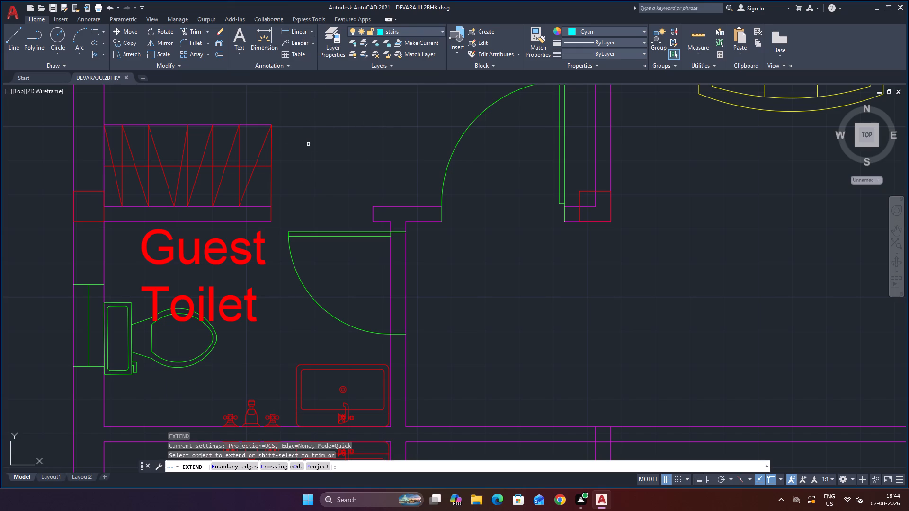
pyautogui.click(377, 206)
pyautogui.click(377, 221)
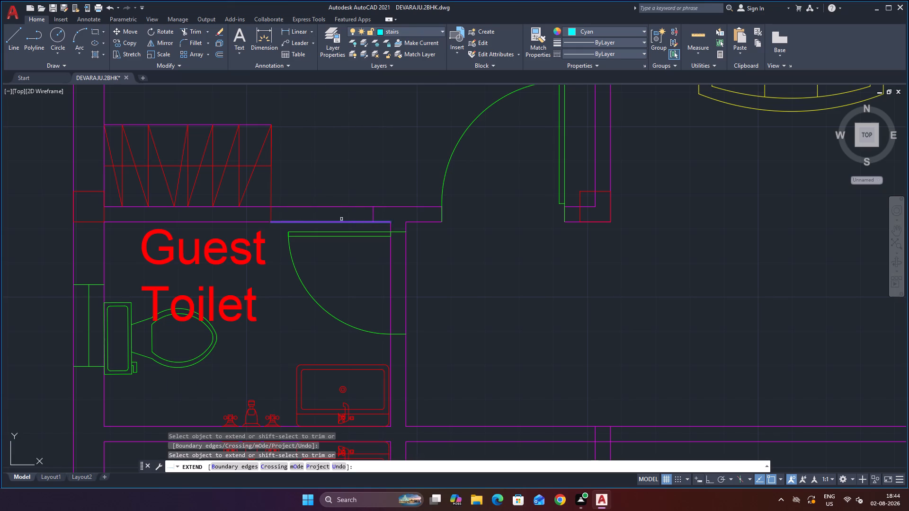
pyautogui.click(339, 222)
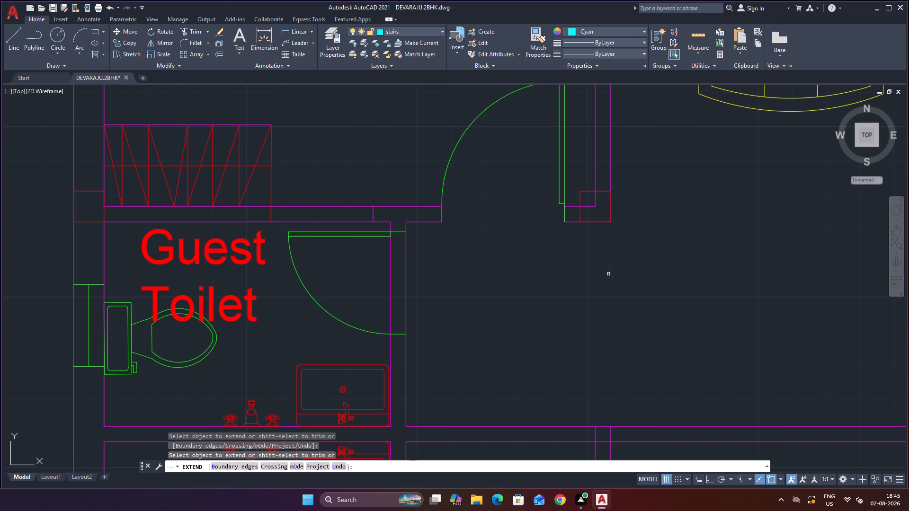
# Trim the two vertical wall lines between the jambs of the relocated Guest Toilet door to open the wall.
pyautogui.scroll(-1, 491, 370)
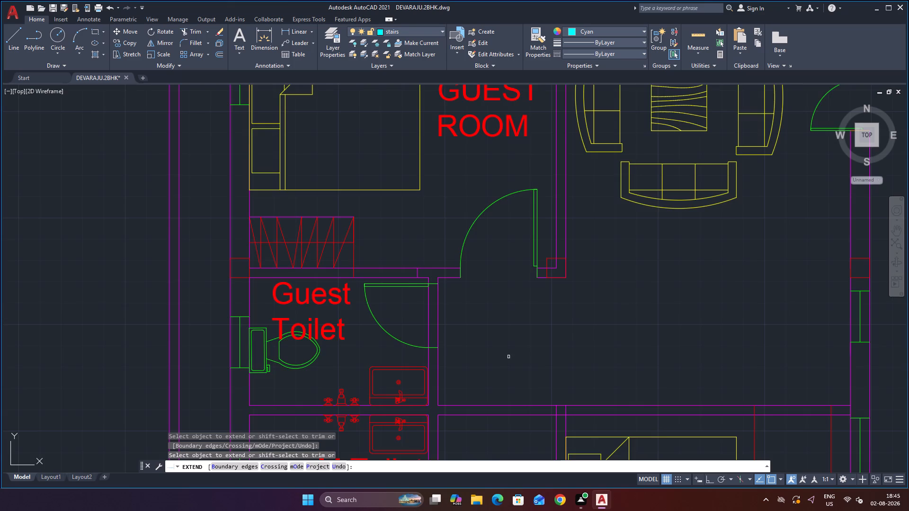
pyautogui.scroll(-2, 508, 356)
pyautogui.scroll(2, 472, 309)
pyautogui.scroll(-2, 524, 317)
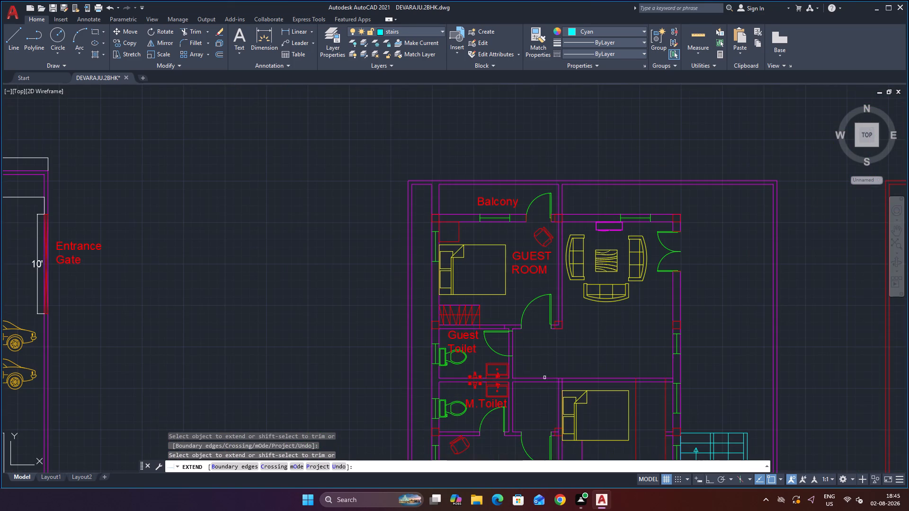
pyautogui.scroll(3, 500, 327)
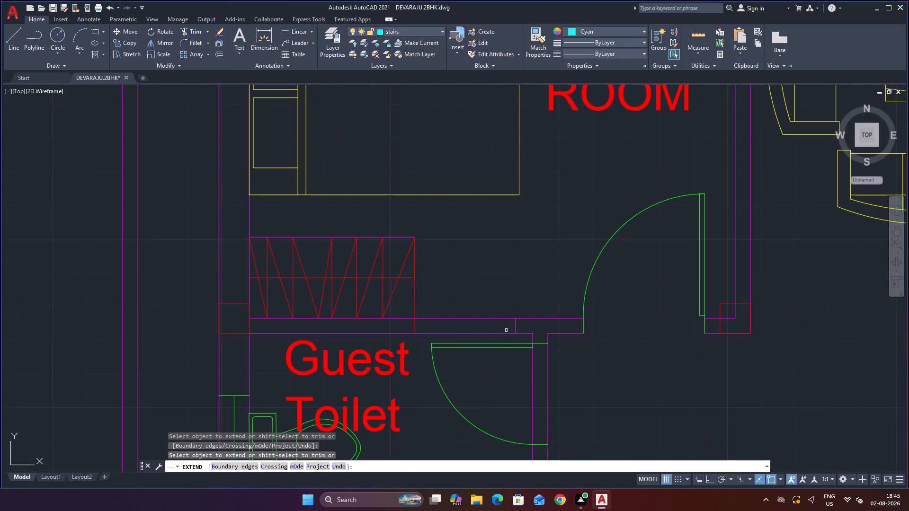
pyautogui.press('Escape')
pyautogui.write('TR')
pyautogui.press('Return')
pyautogui.click(580, 378)
pyautogui.click(505, 388)
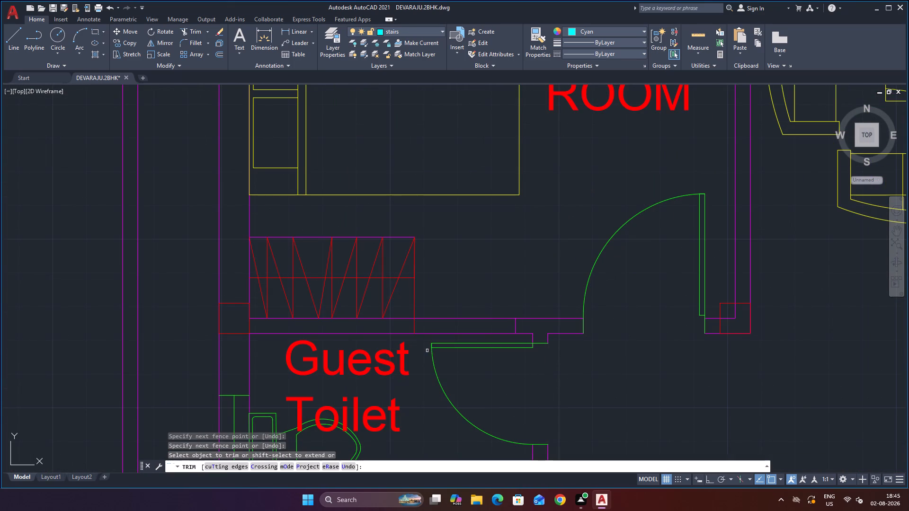
# Trim the two leftover jamb lines of the old door opening inside the horizontal wall above the Guest Toilet.
pyautogui.scroll(2, 403, 333)
pyautogui.click(434, 308)
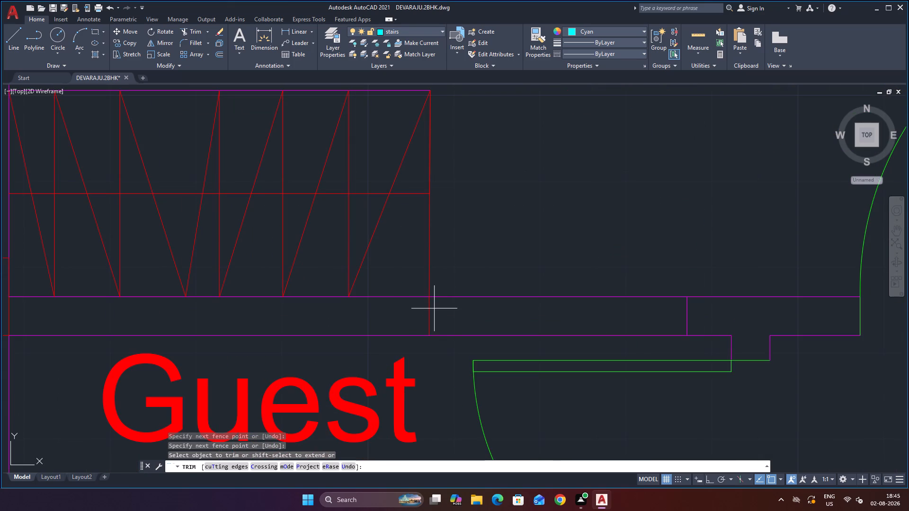
pyautogui.click(429, 316)
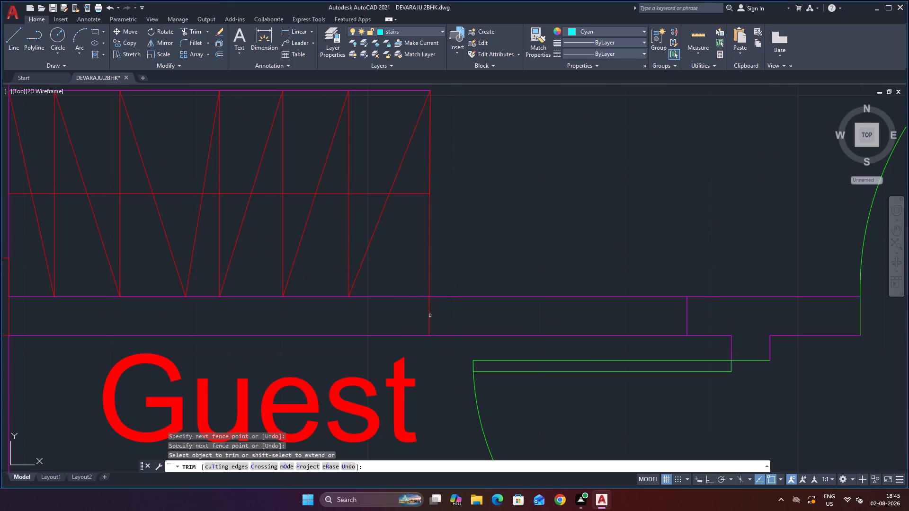
pyautogui.click(429, 317)
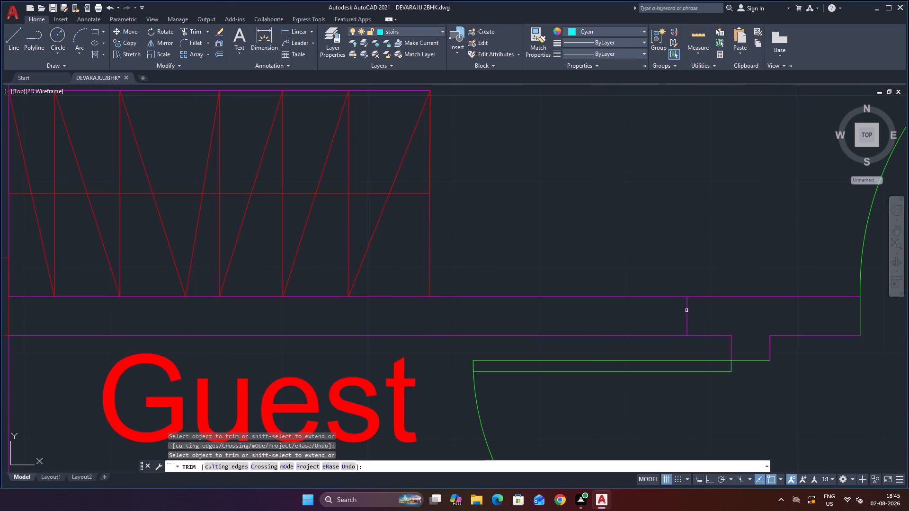
pyautogui.click(686, 310)
pyautogui.scroll(-4, 774, 374)
pyautogui.scroll(3, 796, 440)
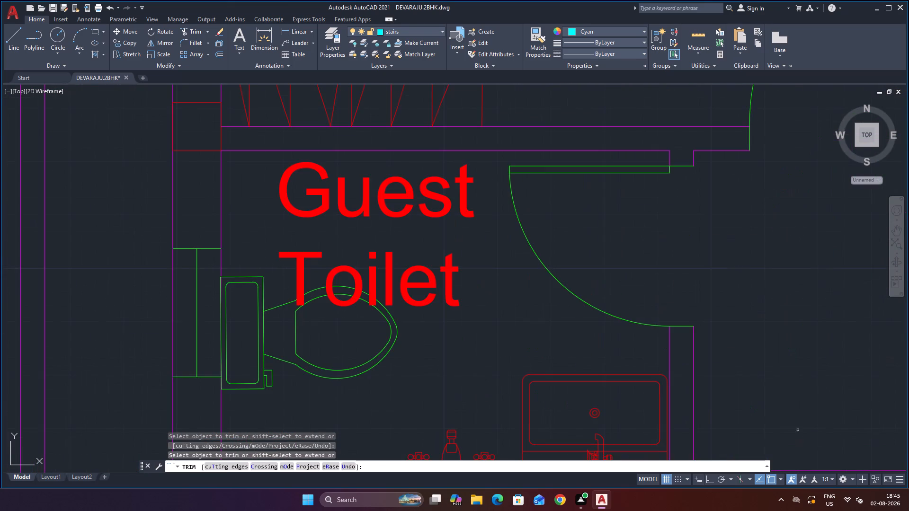
pyautogui.scroll(-3, 781, 397)
pyautogui.scroll(2, 800, 420)
pyautogui.scroll(1, 775, 363)
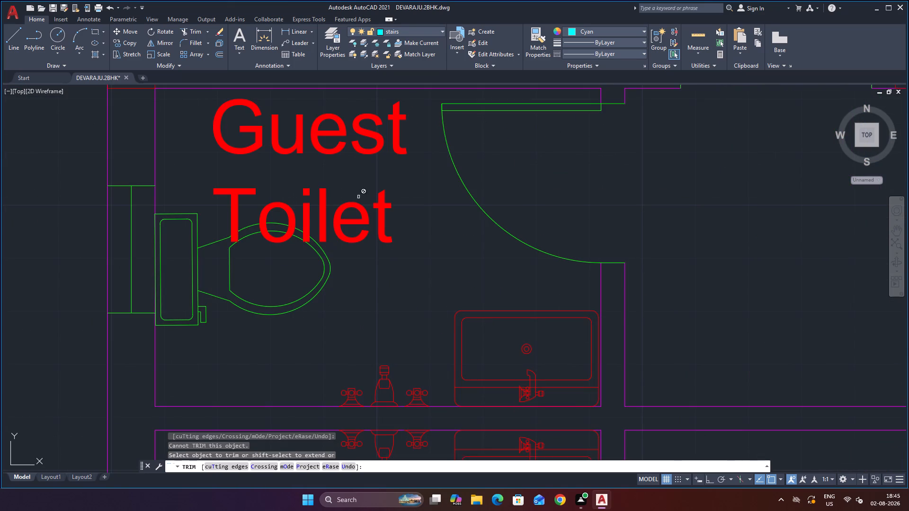
pyautogui.scroll(-3, 363, 173)
pyautogui.scroll(-1, 468, 225)
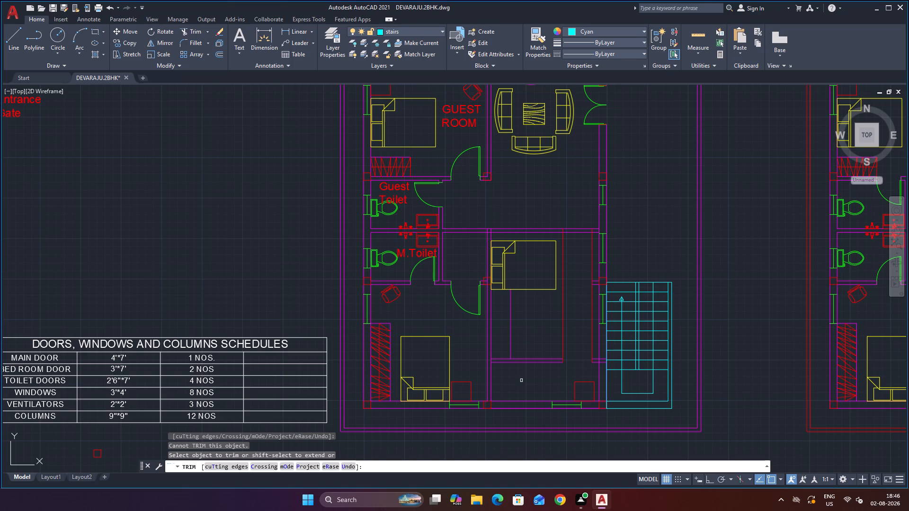
pyautogui.press('Escape')
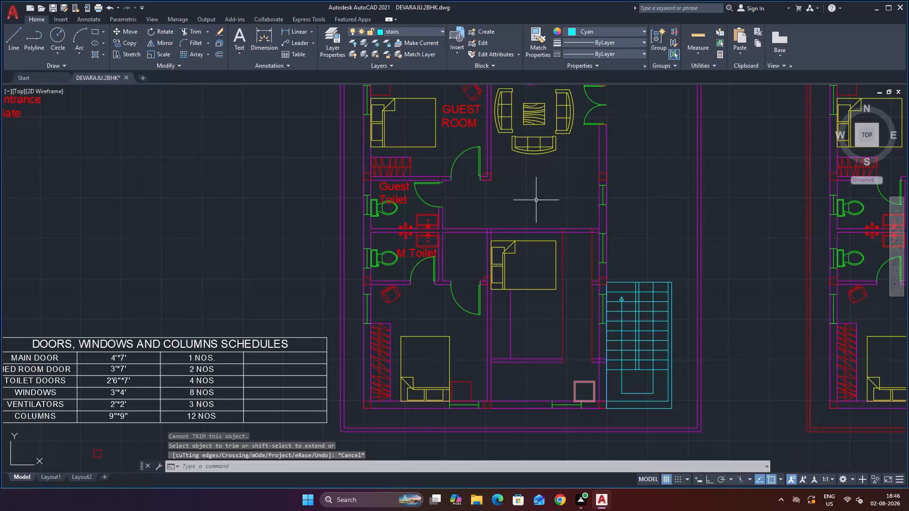
# Move the bed beside the master bedroom down along the dividing wall to just above the horizontal partition.
pyautogui.click(512, 290)
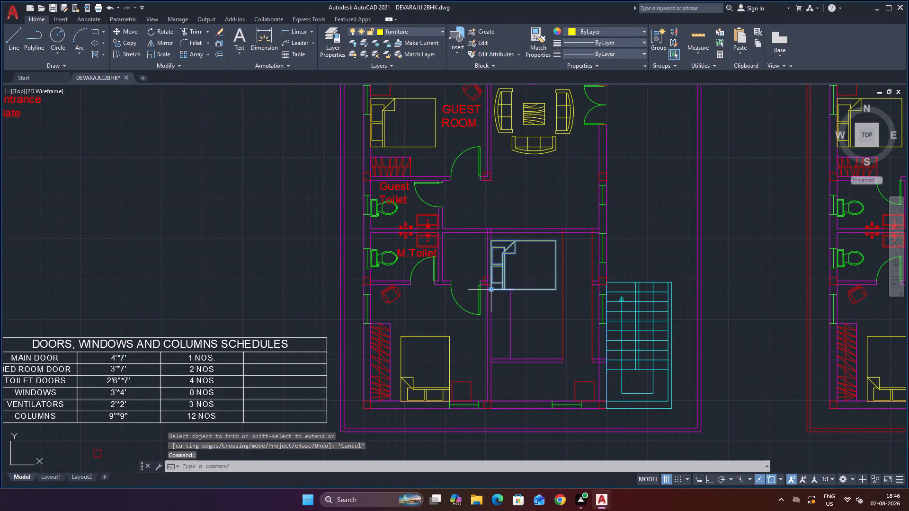
pyautogui.scroll(1, 510, 299)
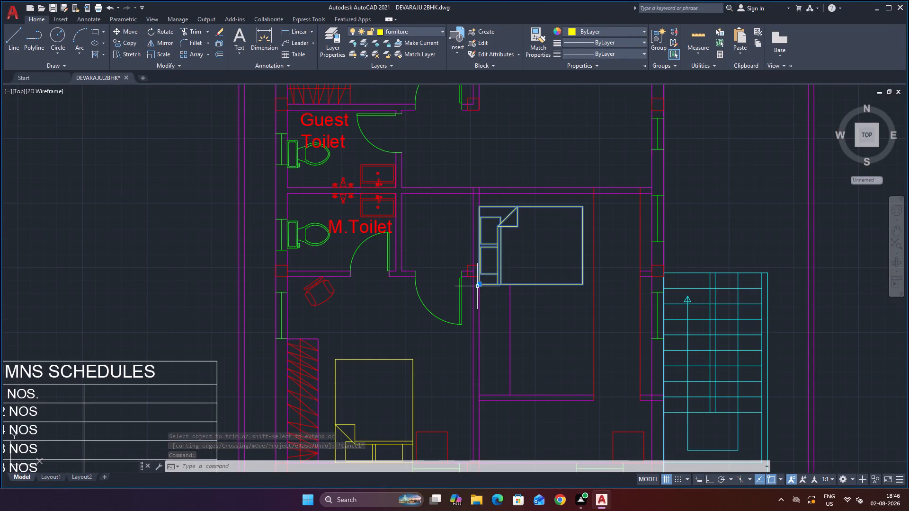
pyautogui.click(480, 285)
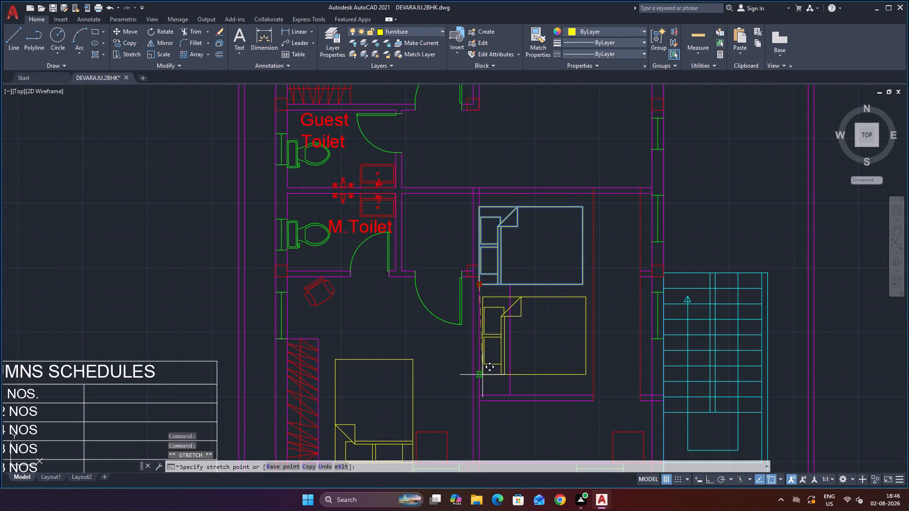
pyautogui.scroll(-1, 482, 373)
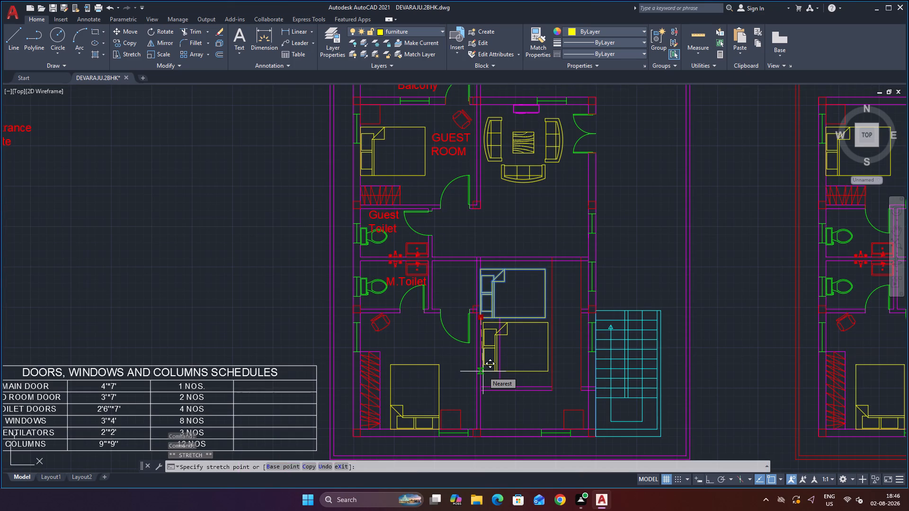
pyautogui.scroll(-1, 483, 371)
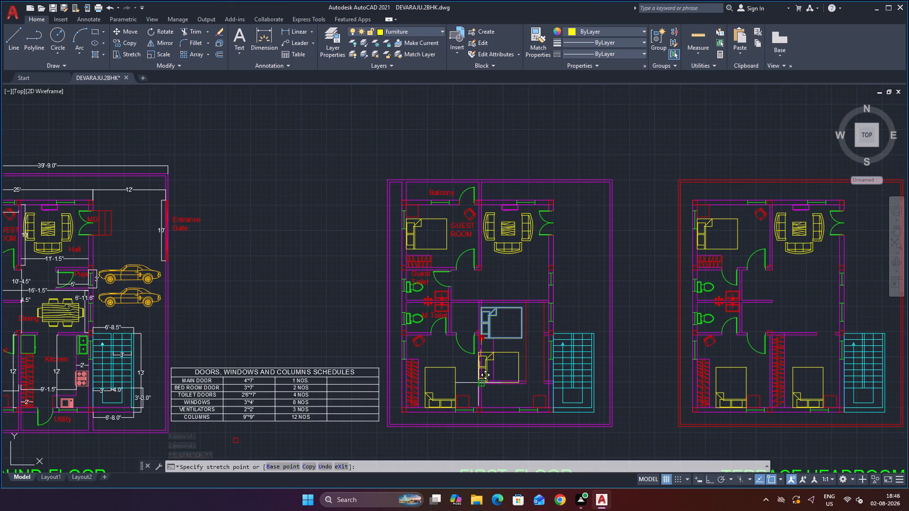
pyautogui.scroll(2, 479, 383)
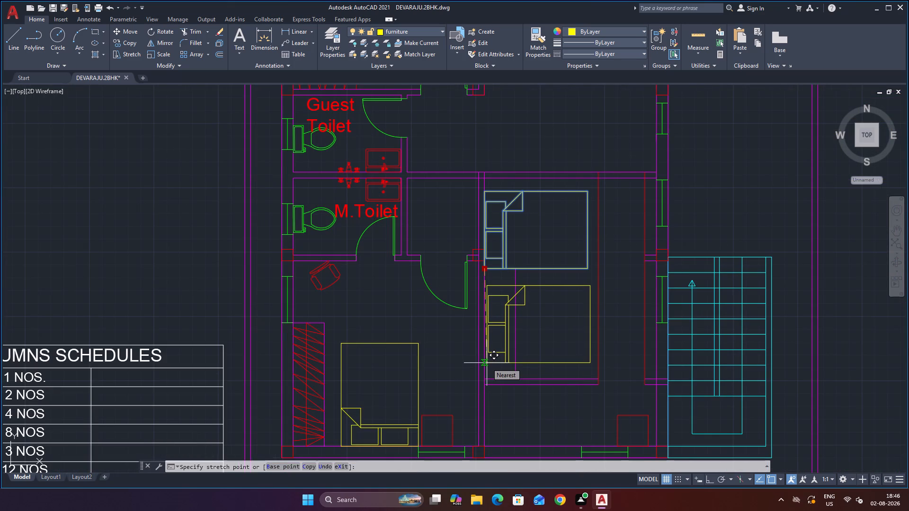
pyautogui.click(487, 363)
# Trim away the two horizontal partition lines just below the moved bed, between the dividing wall and the red vertical line.
pyautogui.scroll(-2, 580, 354)
pyautogui.scroll(1, 574, 370)
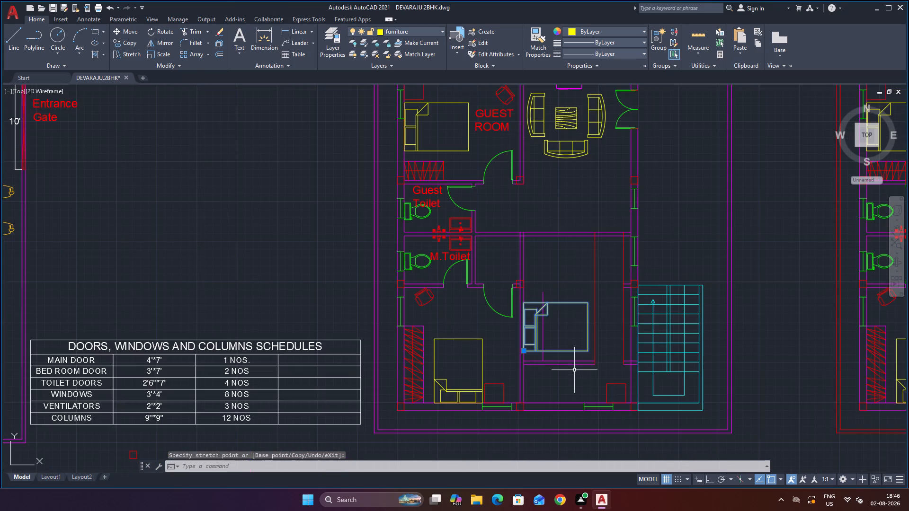
pyautogui.scroll(2, 579, 370)
pyautogui.scroll(-1, 572, 383)
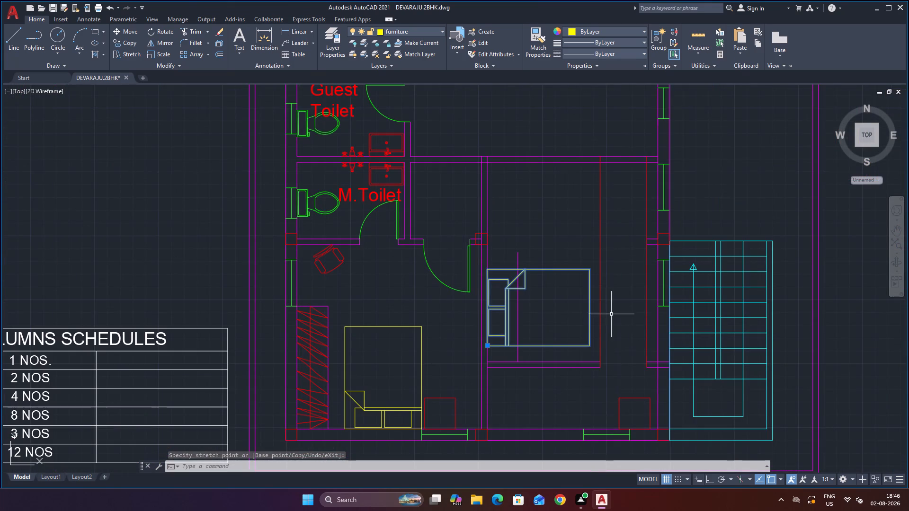
pyautogui.scroll(-2, 612, 292)
pyautogui.scroll(2, 602, 277)
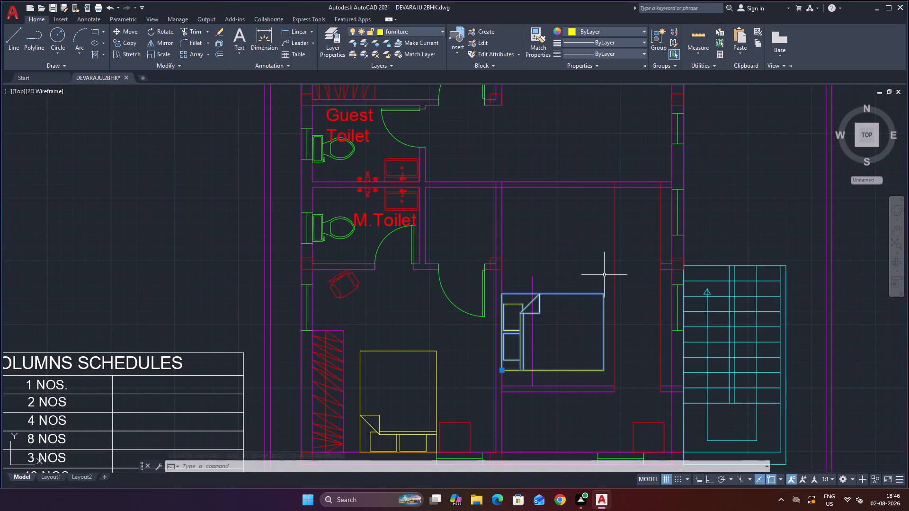
pyautogui.scroll(1, 608, 376)
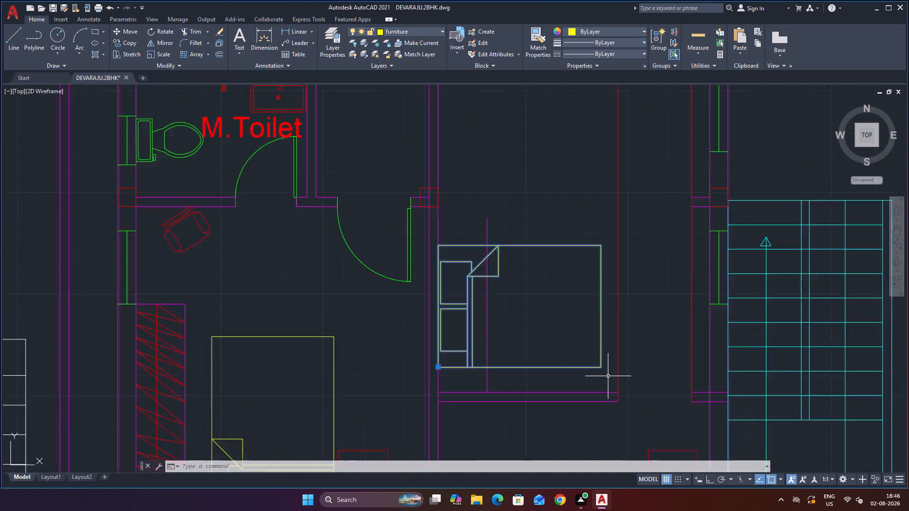
pyautogui.scroll(1, 608, 376)
pyautogui.scroll(-3, 612, 358)
pyautogui.write('TR')
pyautogui.press('Return')
pyautogui.scroll(3, 596, 384)
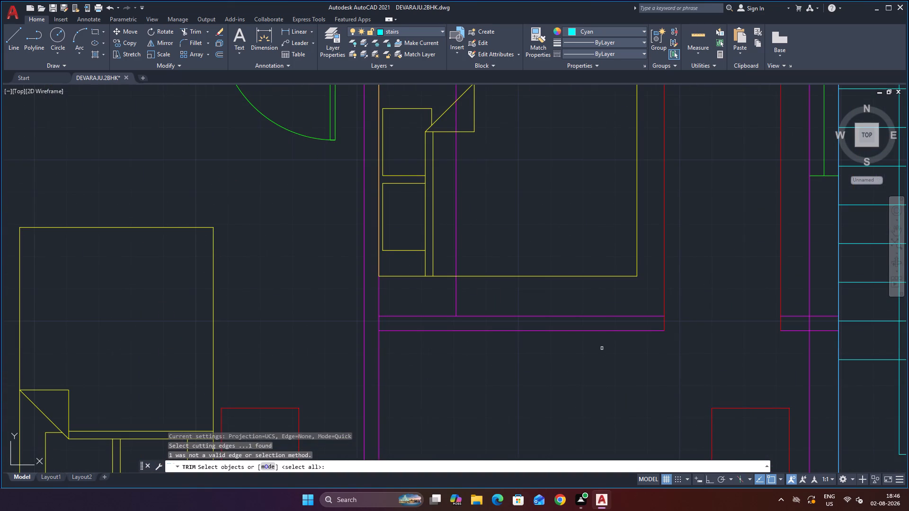
pyautogui.click(605, 303)
pyautogui.click(595, 348)
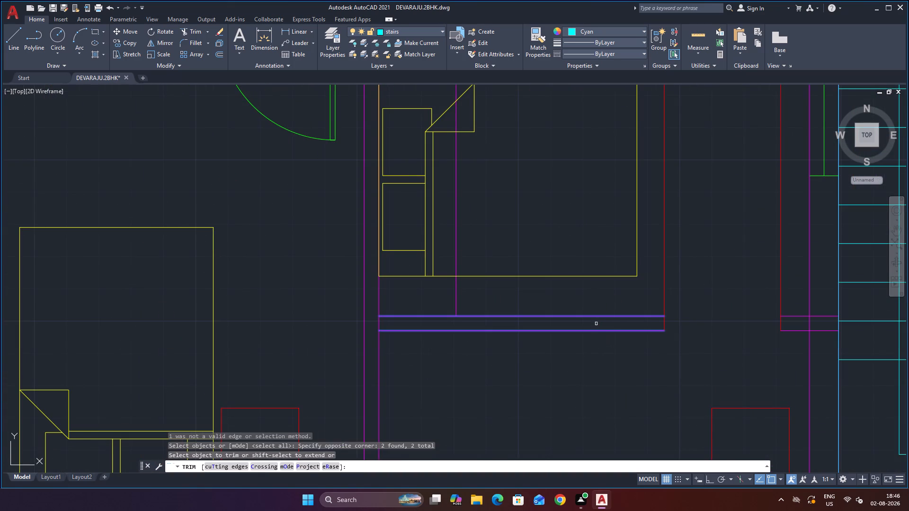
pyautogui.click(603, 304)
pyautogui.click(606, 332)
pyautogui.scroll(-2, 584, 358)
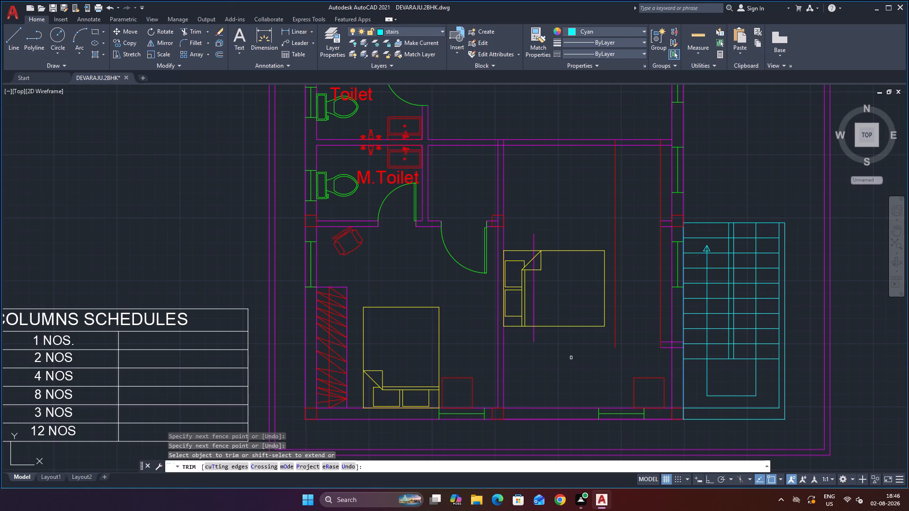
pyautogui.press('Escape')
pyautogui.press('Escape')
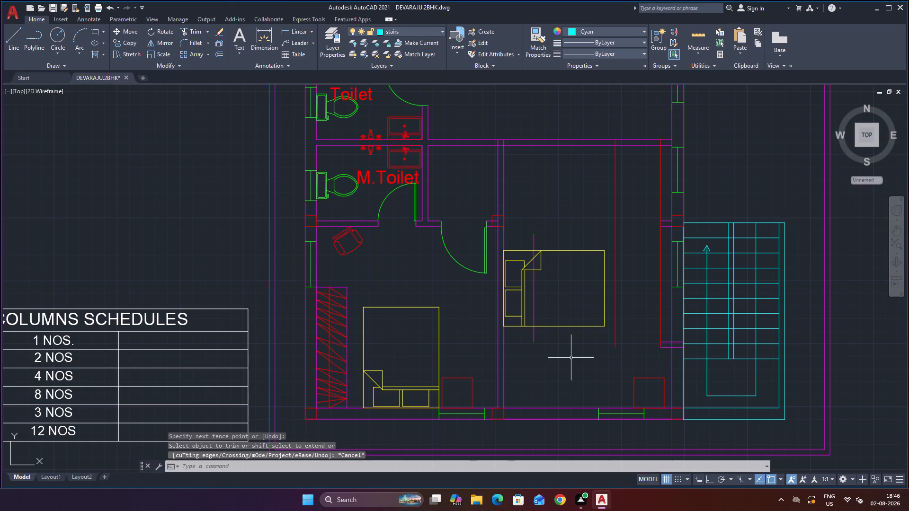
# Extend the vertical magenta line crossing the moved bed down to the bottom exterior wall.
pyautogui.write('EX')
pyautogui.press('Return')
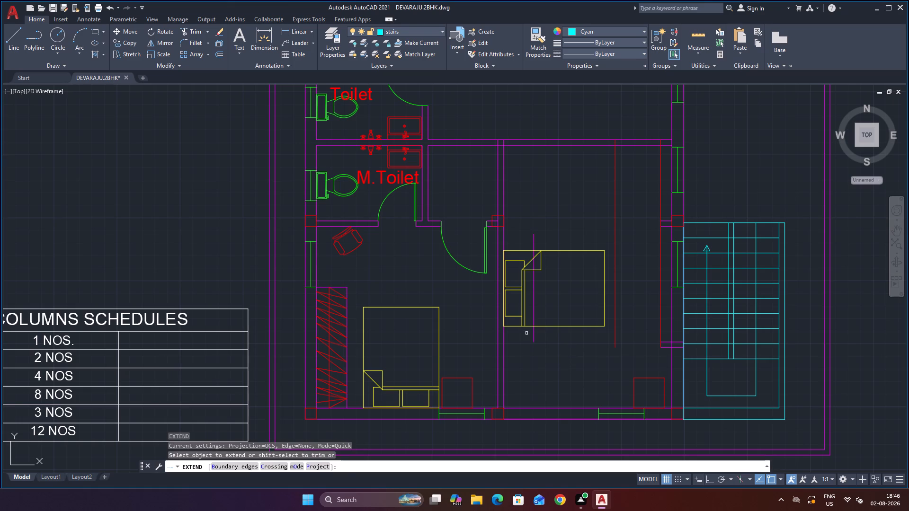
pyautogui.click(533, 336)
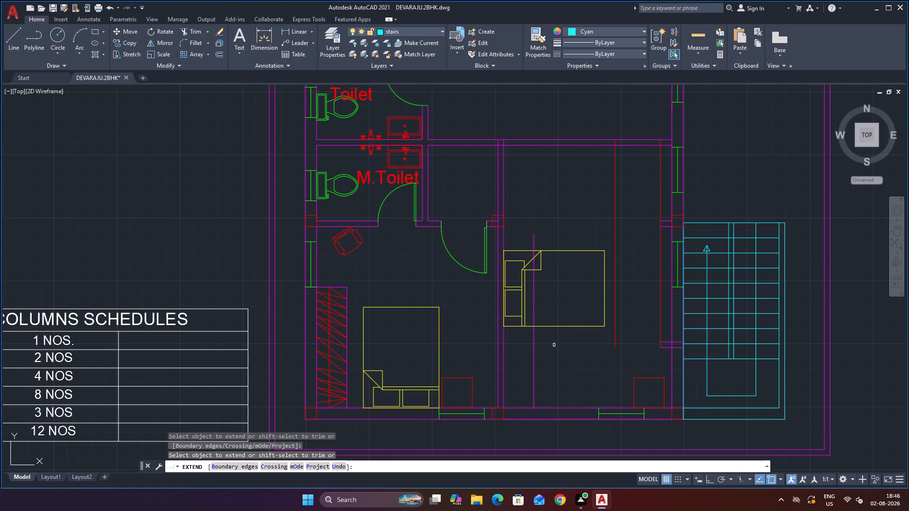
pyautogui.press('Escape')
# Trim away the parts of the vertical magenta line above and inside the moved bed, including the segments crossing its folded corner.
pyautogui.write('TR')
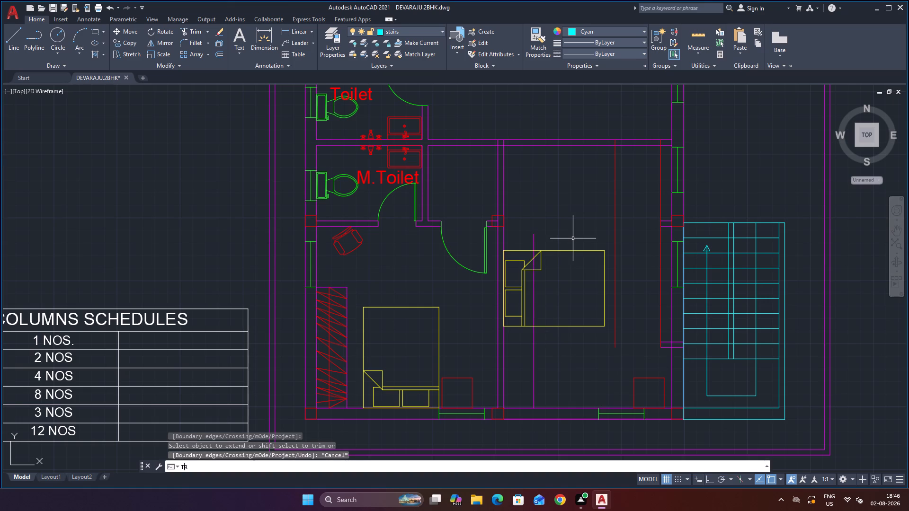
pyautogui.press('Return')
pyautogui.click(554, 238)
pyautogui.click(529, 240)
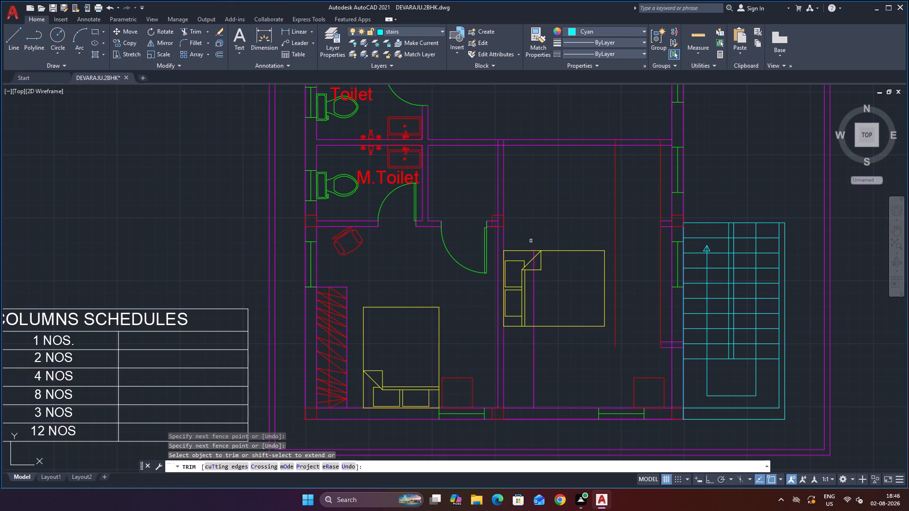
pyautogui.click(544, 301)
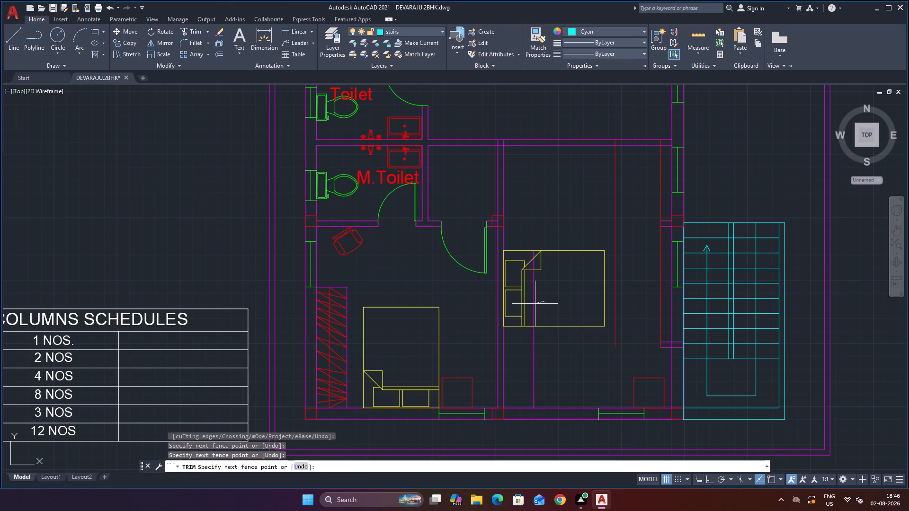
pyautogui.click(533, 304)
pyautogui.scroll(3, 544, 296)
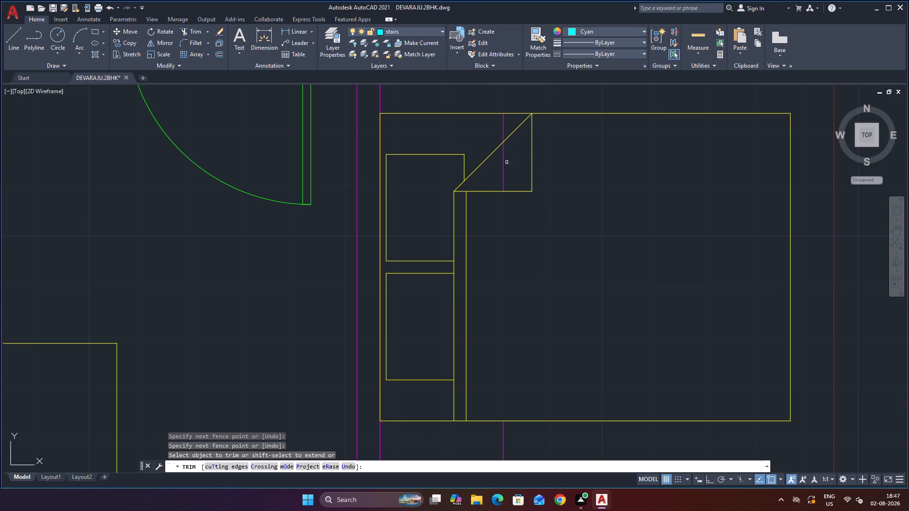
pyautogui.click(502, 169)
pyautogui.click(501, 124)
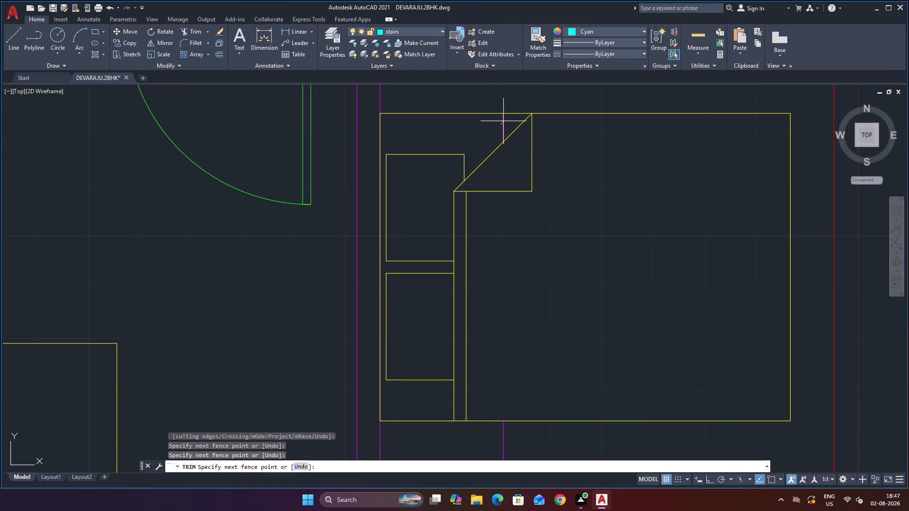
pyautogui.click(504, 121)
pyautogui.scroll(-3, 568, 275)
pyautogui.scroll(2, 562, 362)
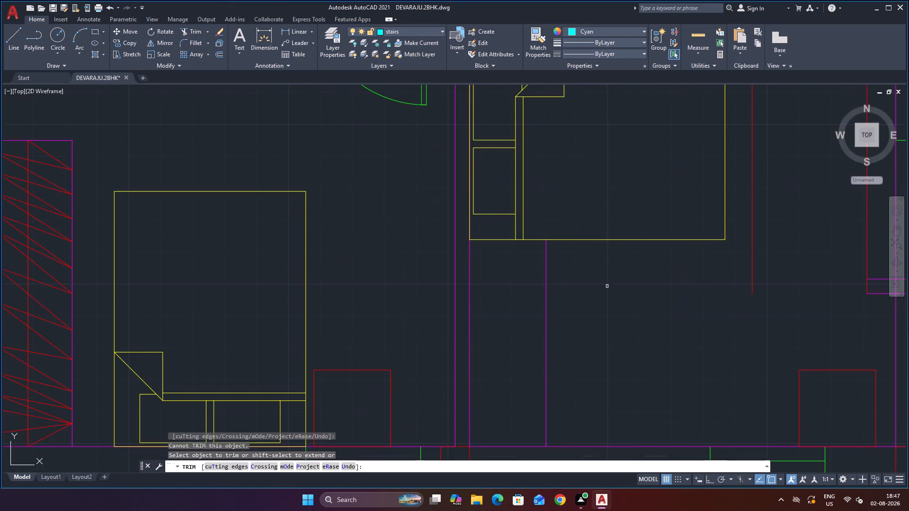
pyautogui.scroll(-2, 599, 286)
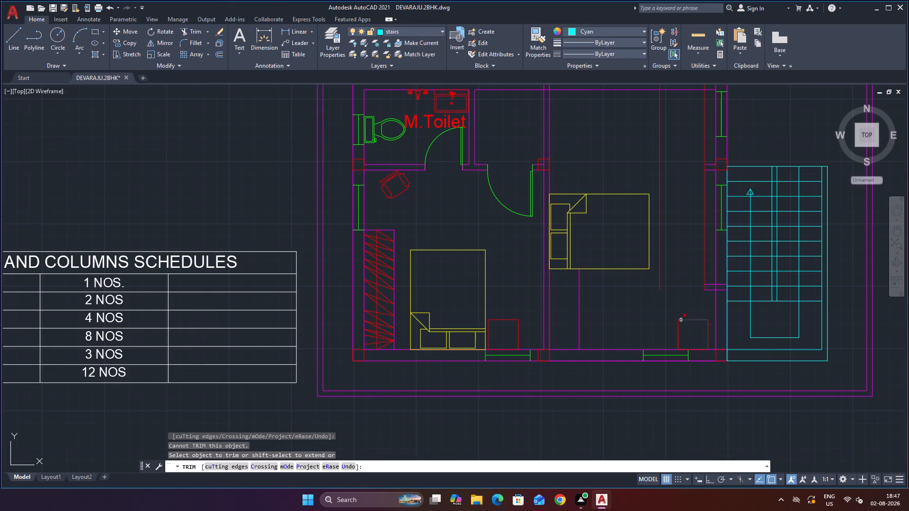
pyautogui.press('Escape')
pyautogui.press('Escape')
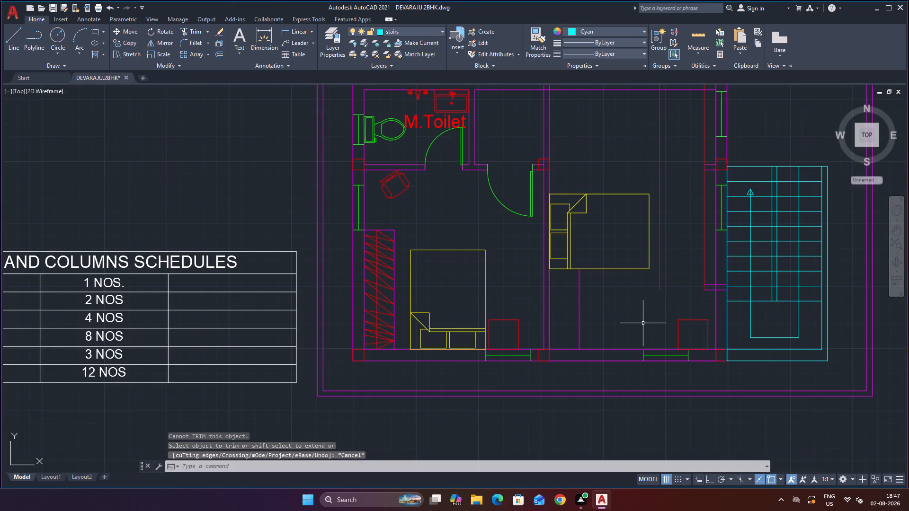
# Move the red square side table from the bedroom's bottom exterior wall to the dividing wall, at the head side of the moved bed.
pyautogui.scroll(-1, 662, 340)
pyautogui.scroll(1, 734, 347)
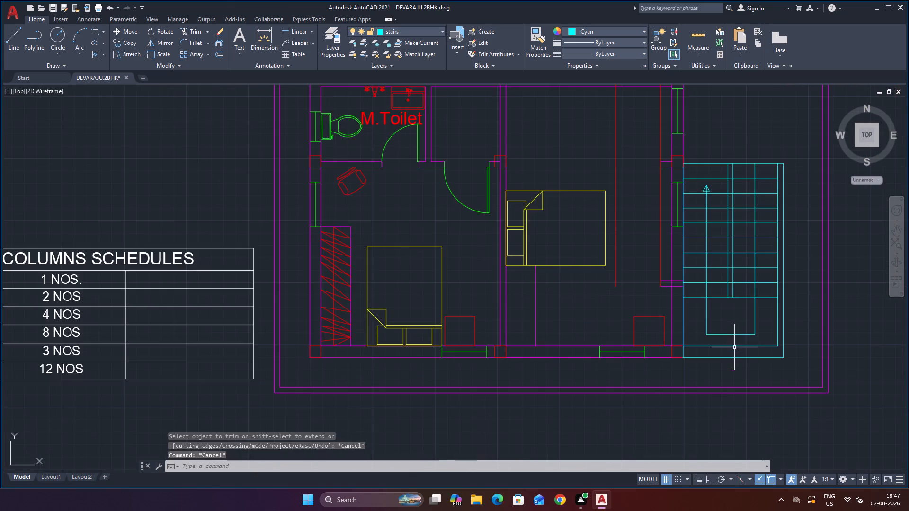
pyautogui.scroll(1, 573, 171)
pyautogui.scroll(-2, 573, 170)
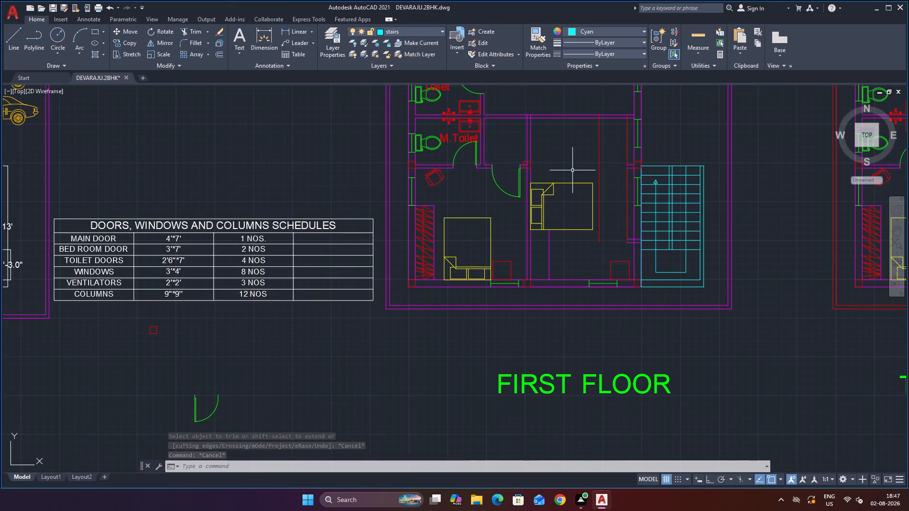
pyautogui.scroll(1, 558, 127)
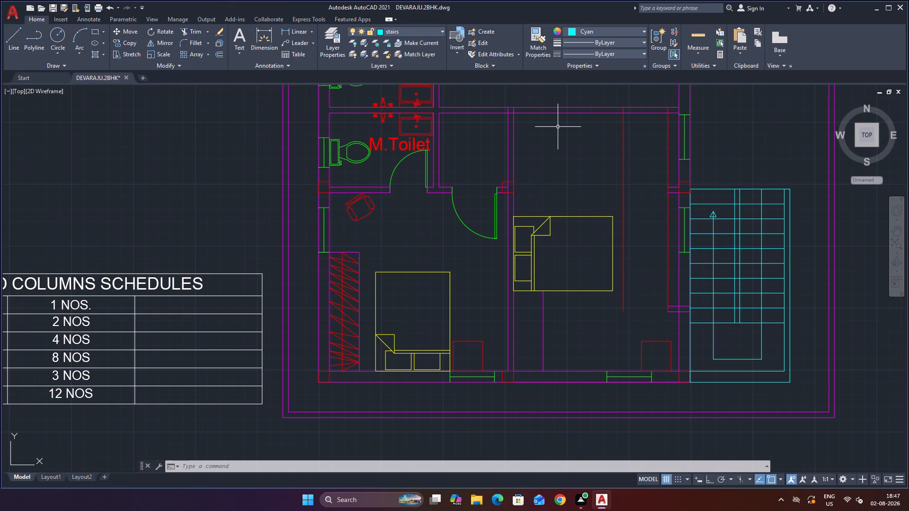
pyautogui.press('Escape')
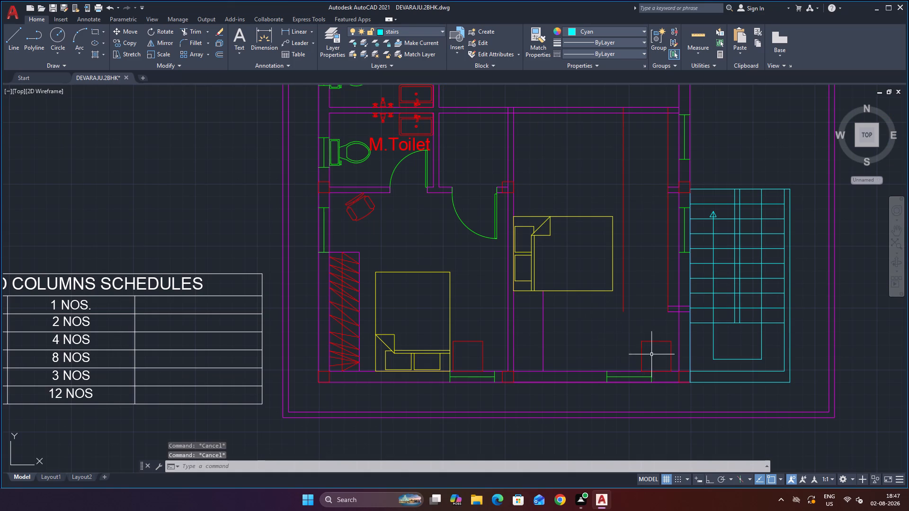
pyautogui.click(644, 342)
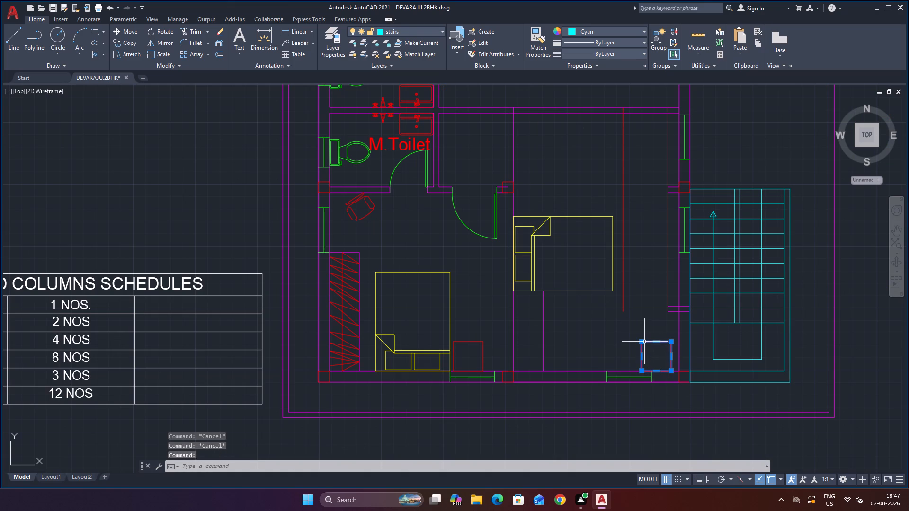
pyautogui.press('m')
pyautogui.press('Return')
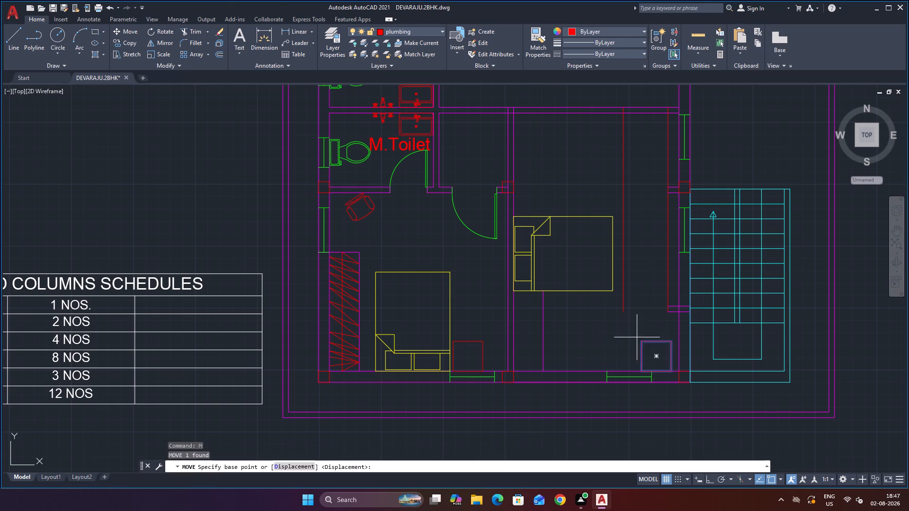
pyautogui.click(642, 340)
pyautogui.scroll(2, 523, 187)
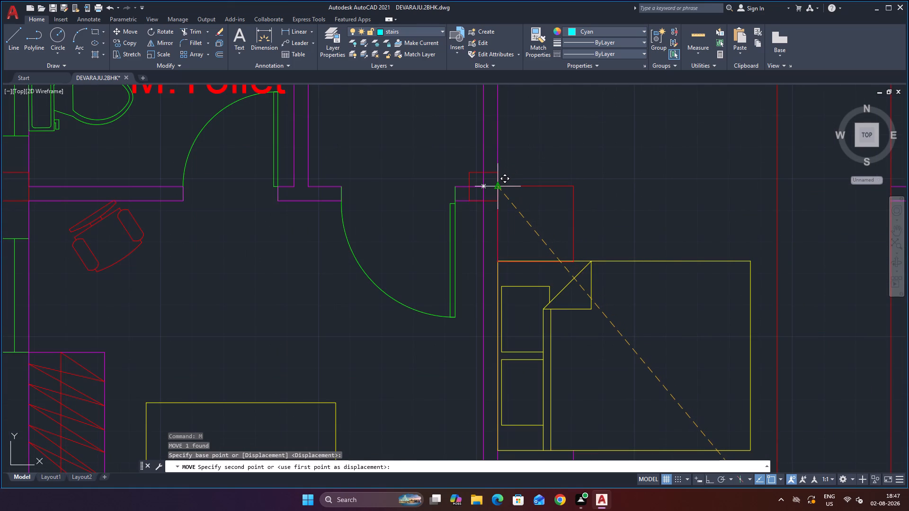
pyautogui.click(500, 185)
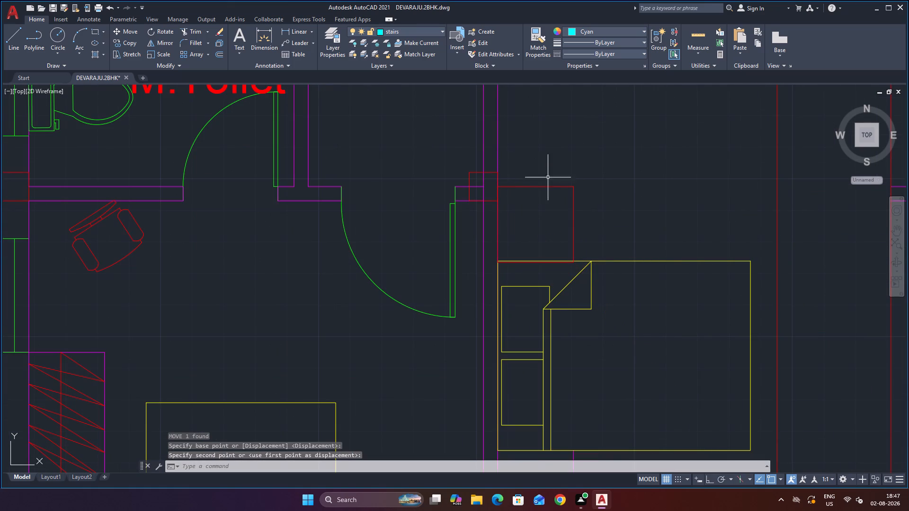
pyautogui.press('Escape')
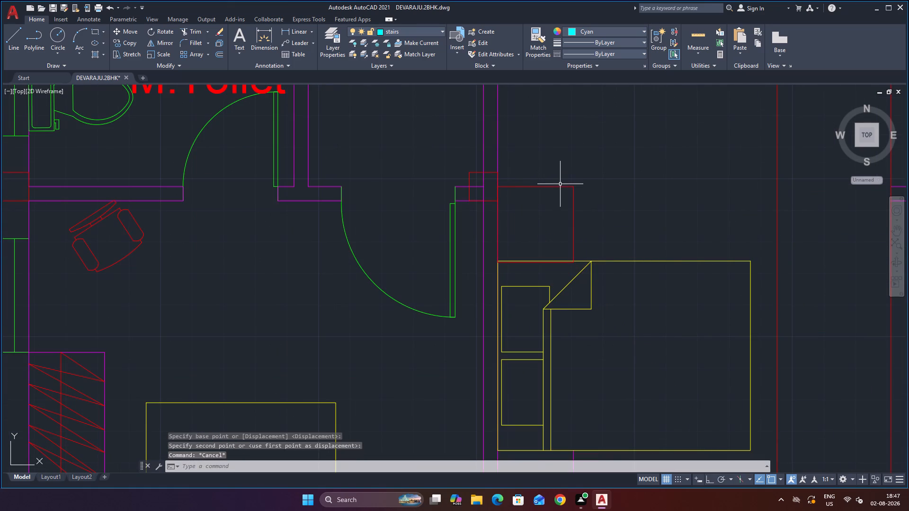
# Move the red side table up along the dividing wall so its top edge aligns with the top of the adjacent red column.
pyautogui.click(561, 186)
pyautogui.scroll(2, 518, 185)
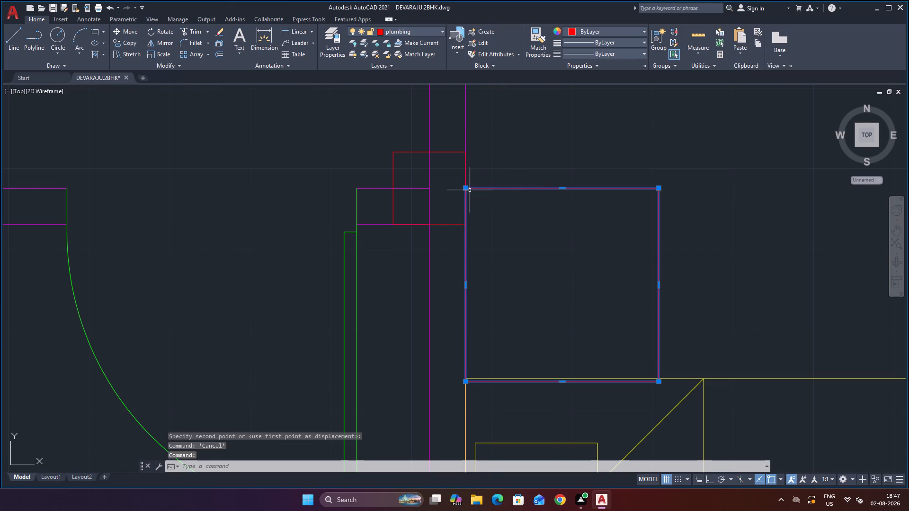
pyautogui.click(467, 191)
pyautogui.press('Escape')
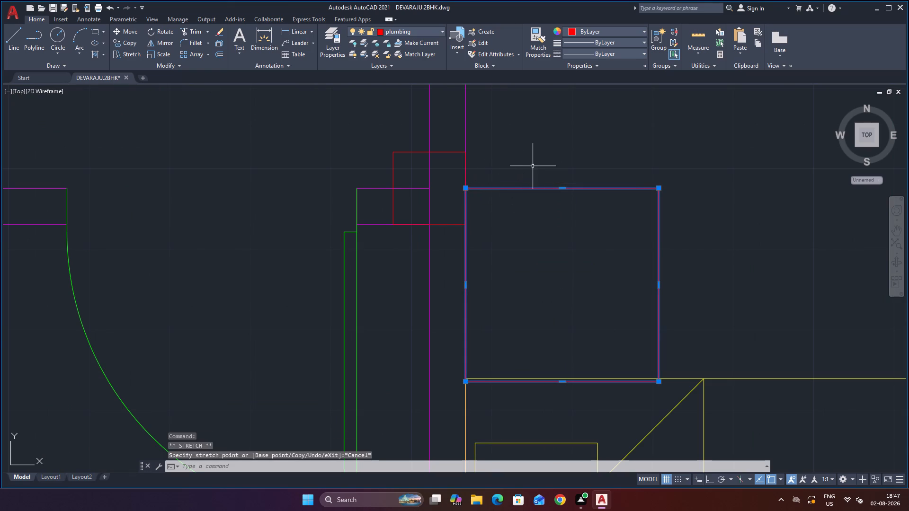
pyautogui.press('m')
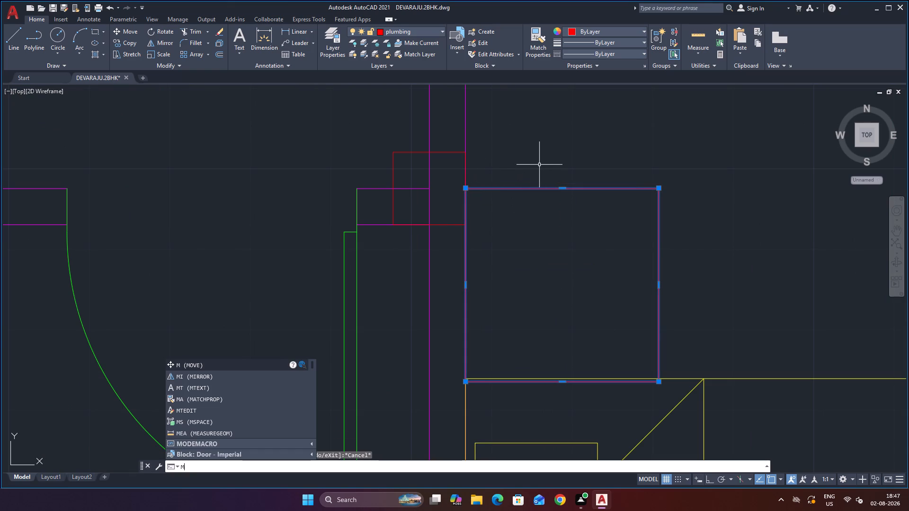
pyautogui.press('Return')
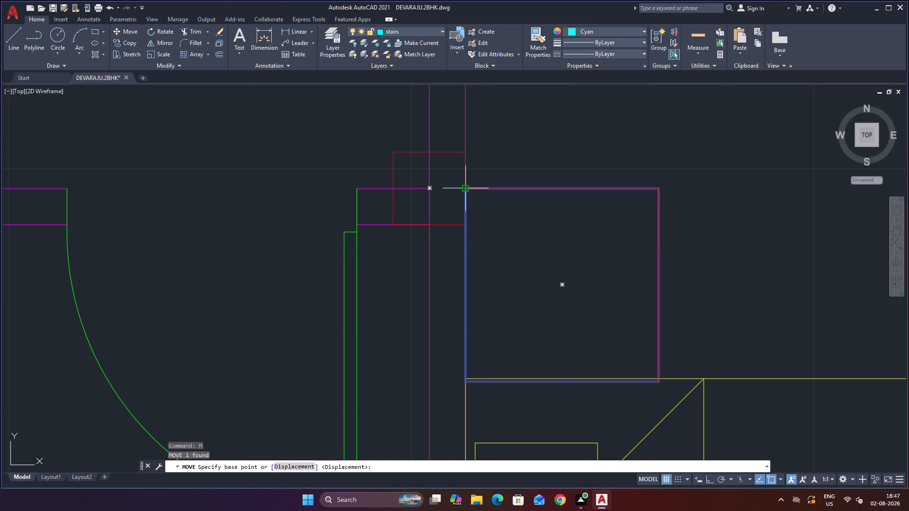
pyautogui.click(466, 188)
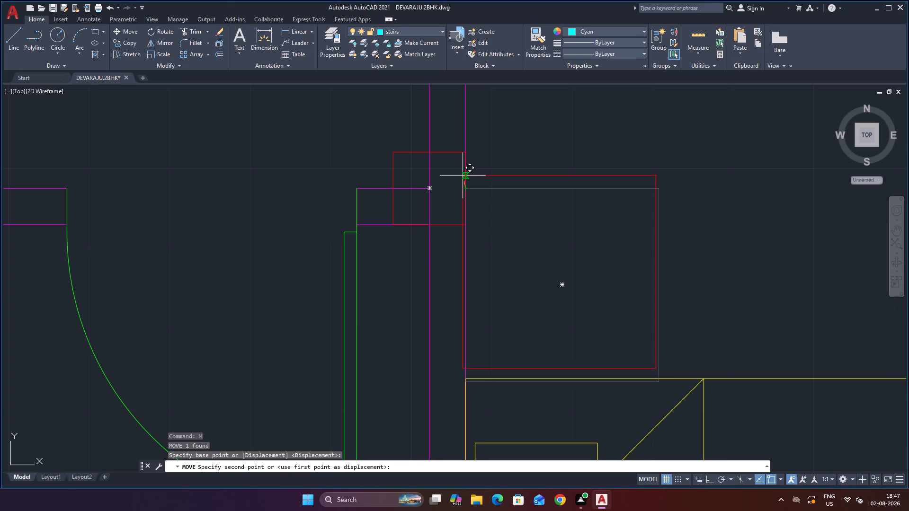
pyautogui.click(466, 156)
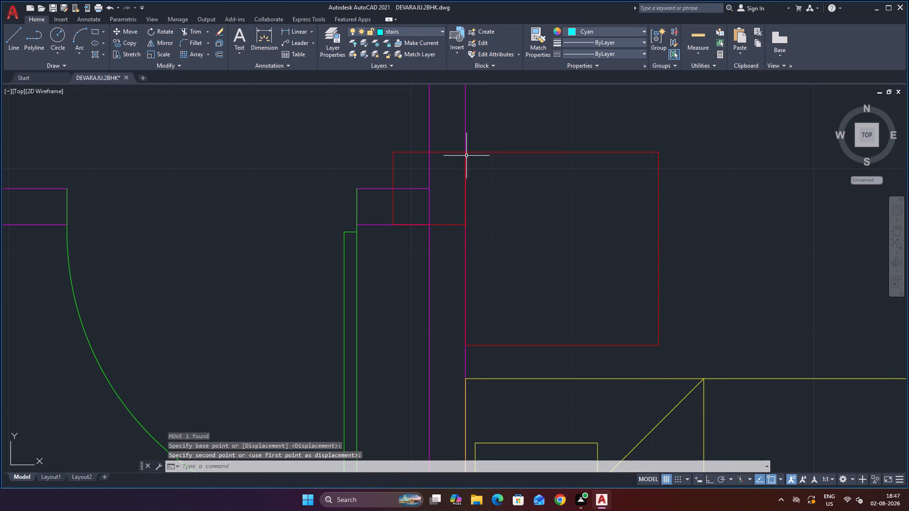
# Examine the reworked bedroom layout around the moved bed, side table and remaining partition lines.
pyautogui.scroll(-2, 544, 256)
pyautogui.scroll(-3, 667, 272)
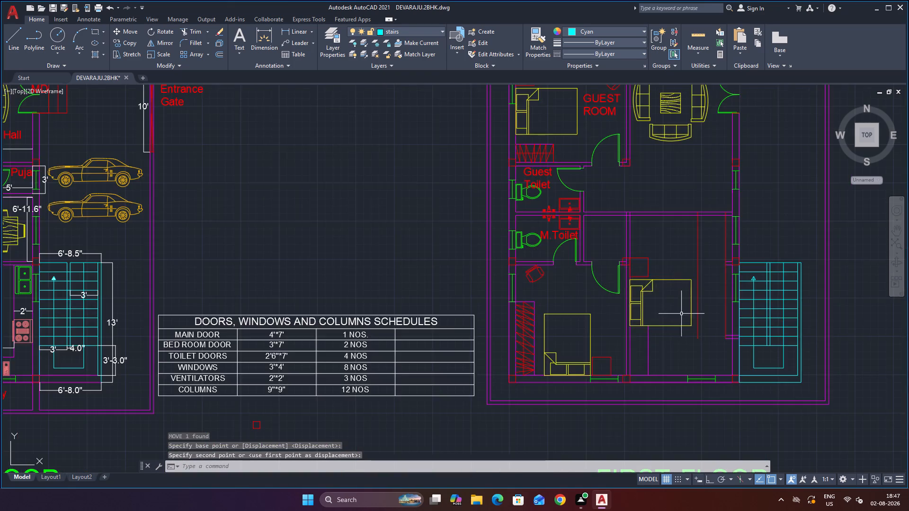
pyautogui.scroll(3, 682, 315)
pyautogui.scroll(-3, 673, 288)
pyautogui.scroll(3, 683, 329)
pyautogui.scroll(-2, 710, 305)
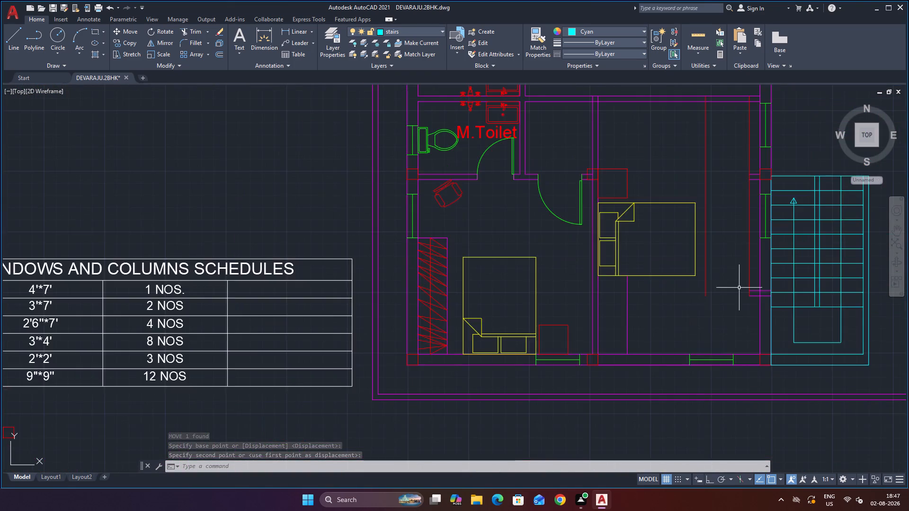
pyautogui.scroll(1, 740, 270)
pyautogui.scroll(-1, 738, 267)
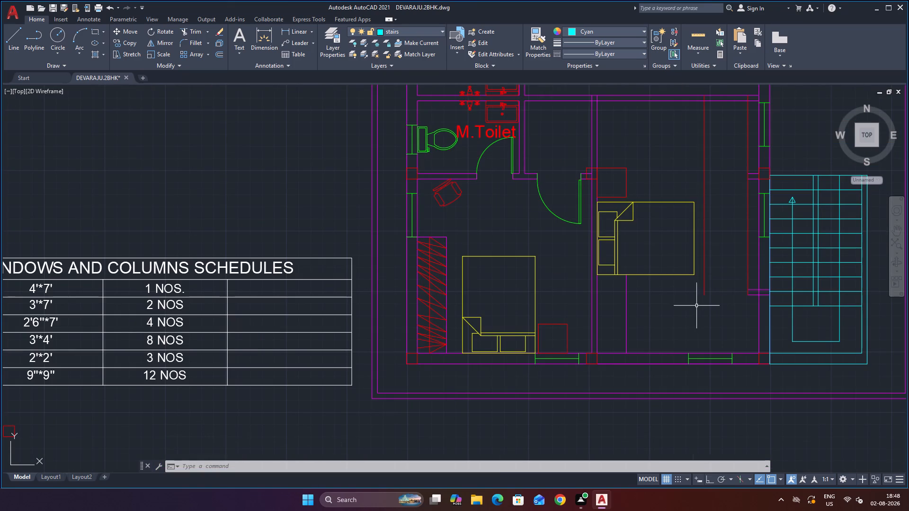
pyautogui.press('Escape')
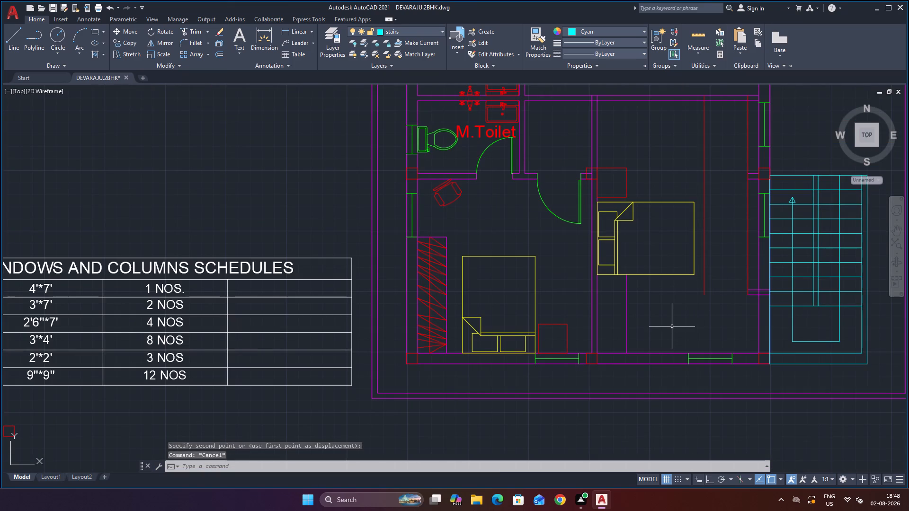
pyautogui.scroll(-1, 684, 326)
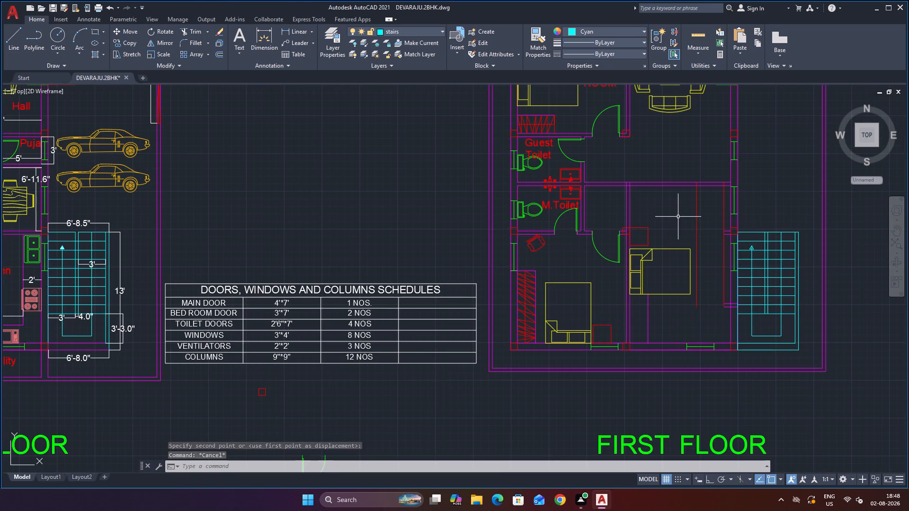
pyautogui.scroll(2, 678, 217)
pyautogui.scroll(1, 565, 249)
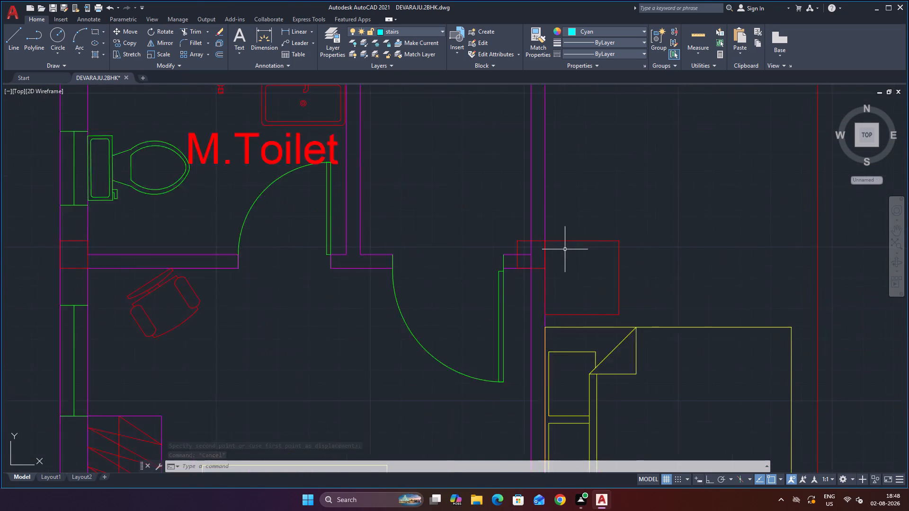
pyautogui.scroll(1, 565, 249)
pyautogui.scroll(-1, 565, 249)
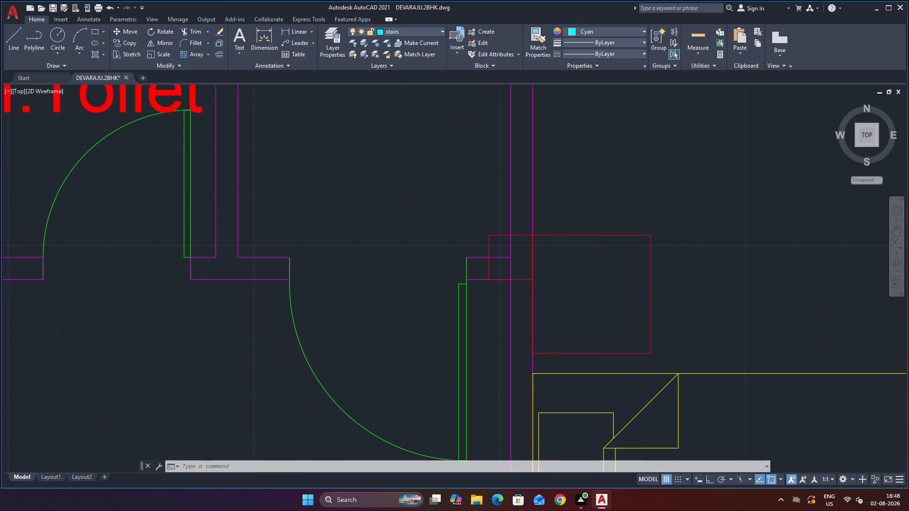
pyautogui.scroll(-1, 566, 250)
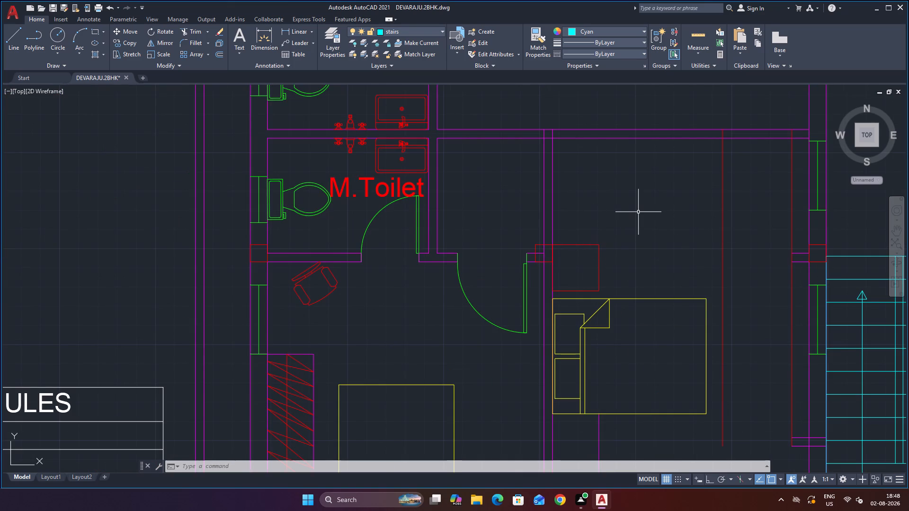
# Draw a closed horizontal partition outline 4.5 thick above the side table, from the dividing wall to the red vertical line.
pyautogui.click(11, 41)
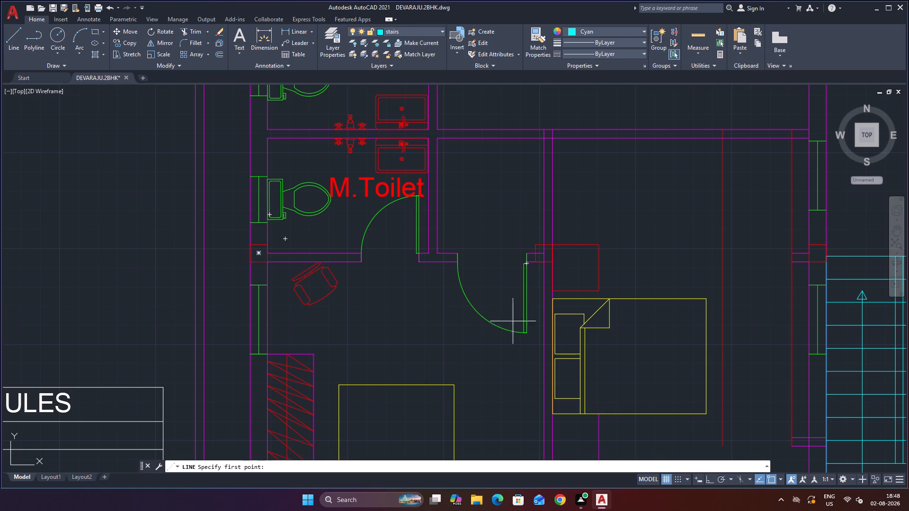
pyautogui.click(553, 225)
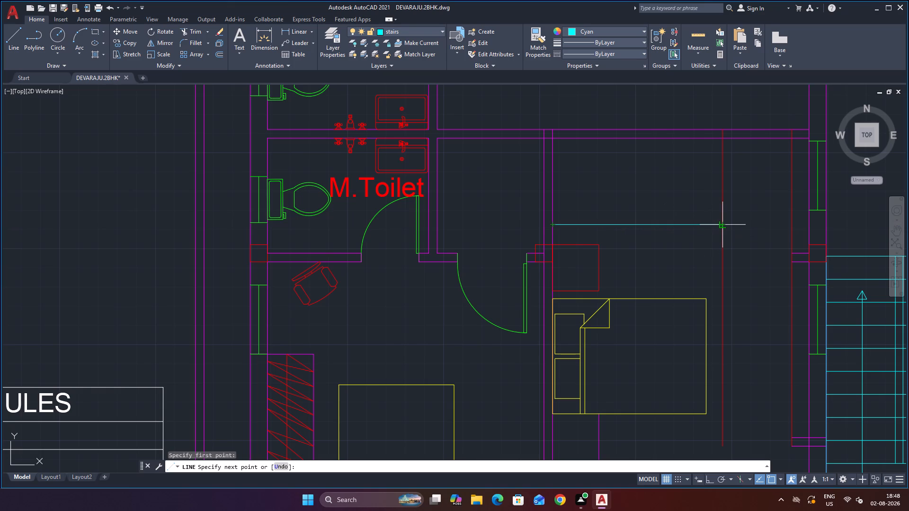
pyautogui.press('F8')
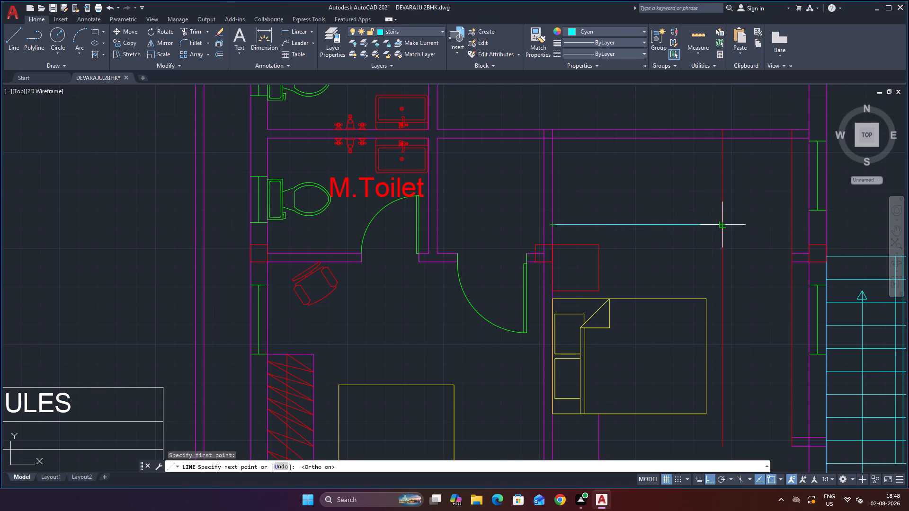
pyautogui.click(724, 227)
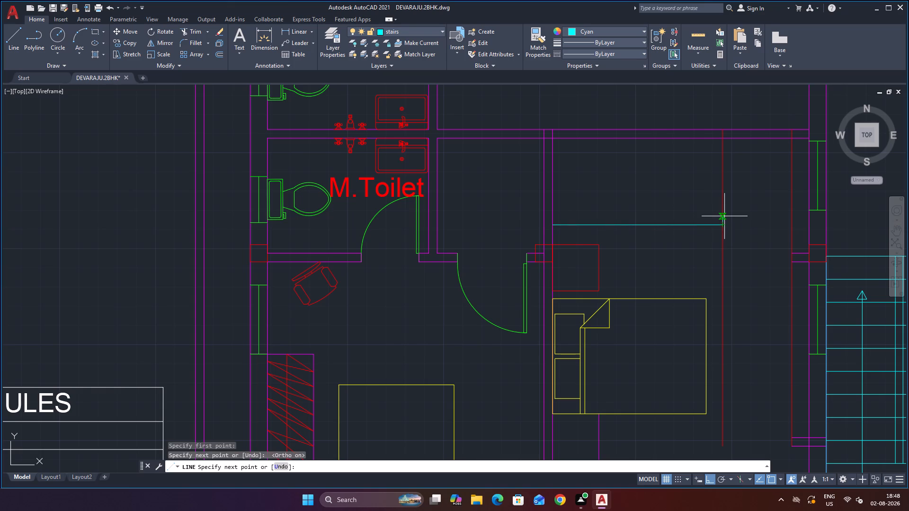
pyautogui.write('4.5')
pyautogui.press('Return')
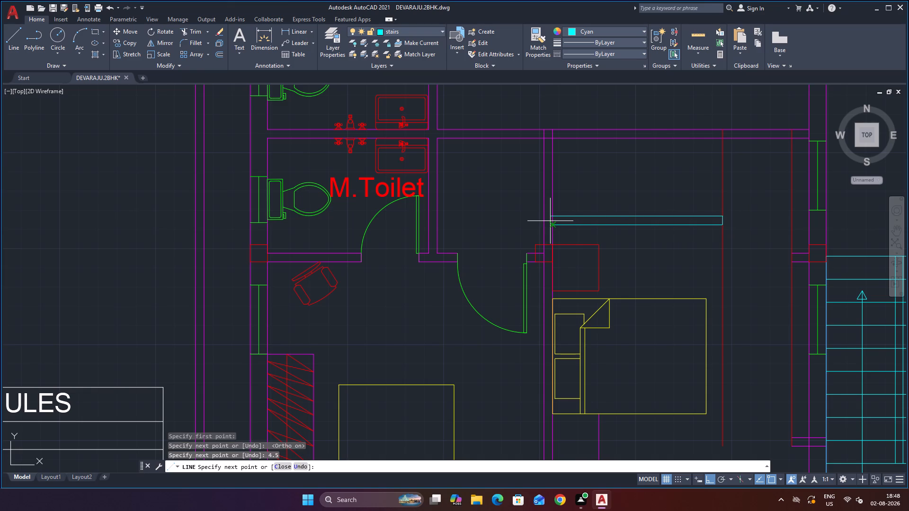
pyautogui.scroll(3, 551, 221)
pyautogui.click(556, 203)
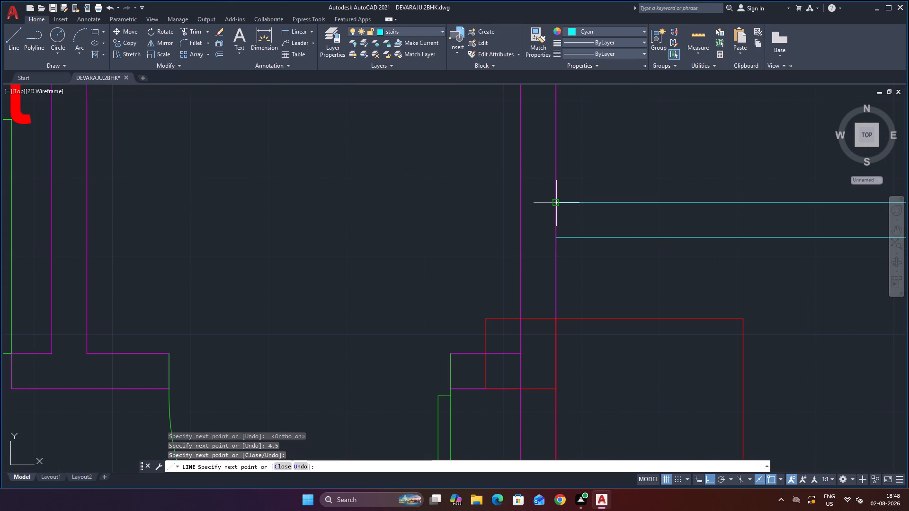
pyautogui.click(555, 235)
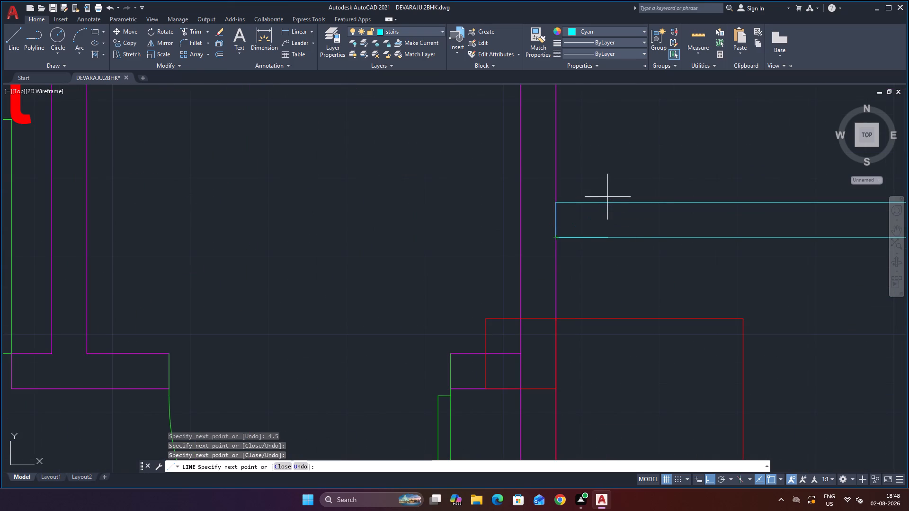
pyautogui.press('Escape')
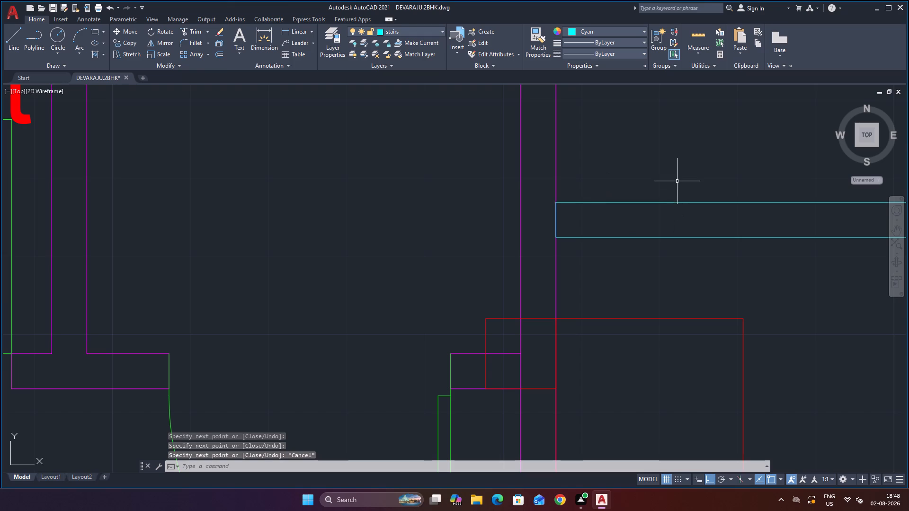
pyautogui.press('Escape')
# Join the four cyan lines of the new partition outline into one polyline.
pyautogui.click(682, 167)
pyautogui.click(684, 251)
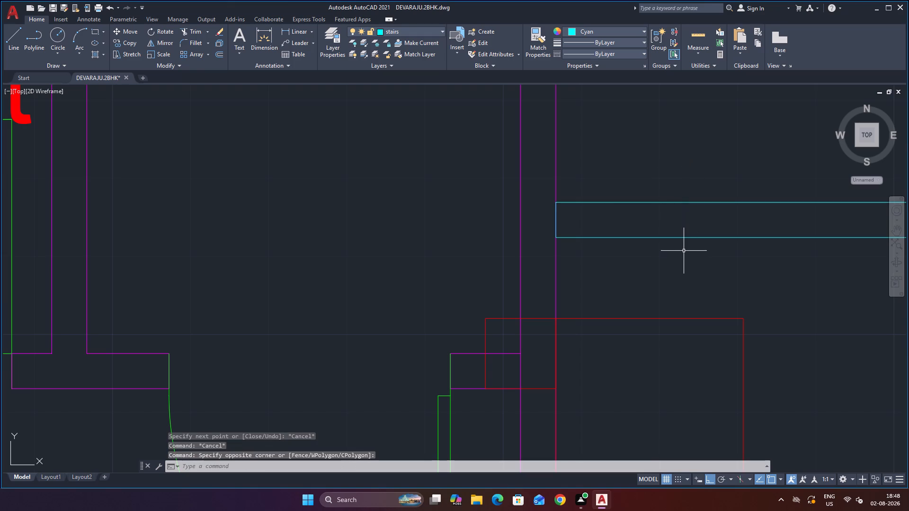
pyautogui.click(682, 266)
pyautogui.click(656, 178)
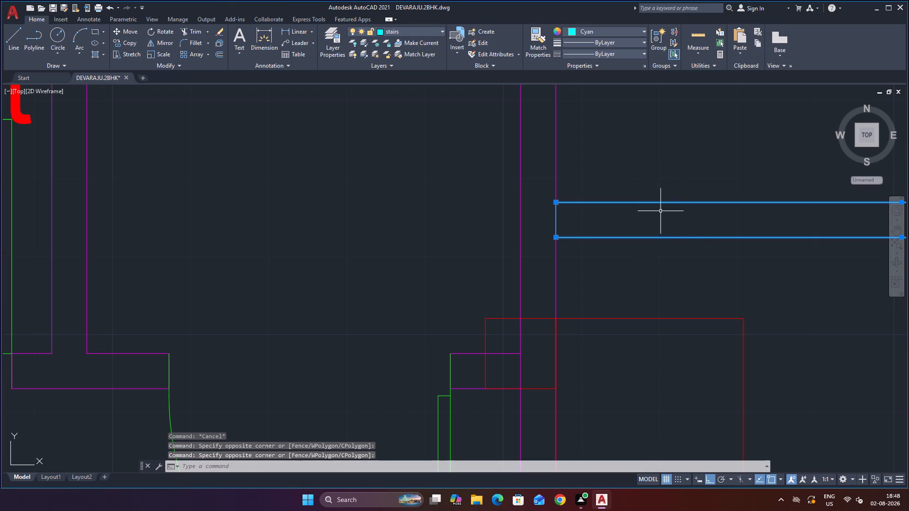
pyautogui.scroll(-3, 688, 230)
pyautogui.scroll(4, 839, 242)
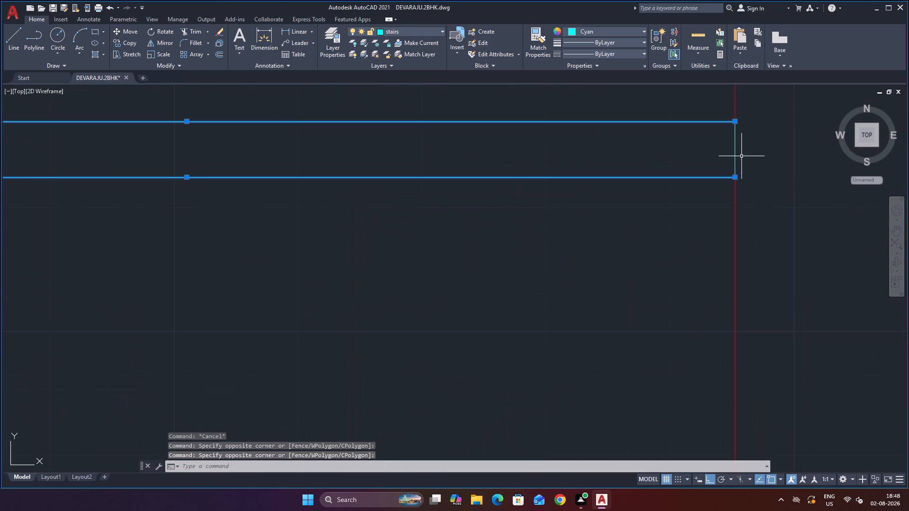
pyautogui.click(735, 152)
pyautogui.scroll(-4, 752, 198)
pyautogui.scroll(4, 588, 197)
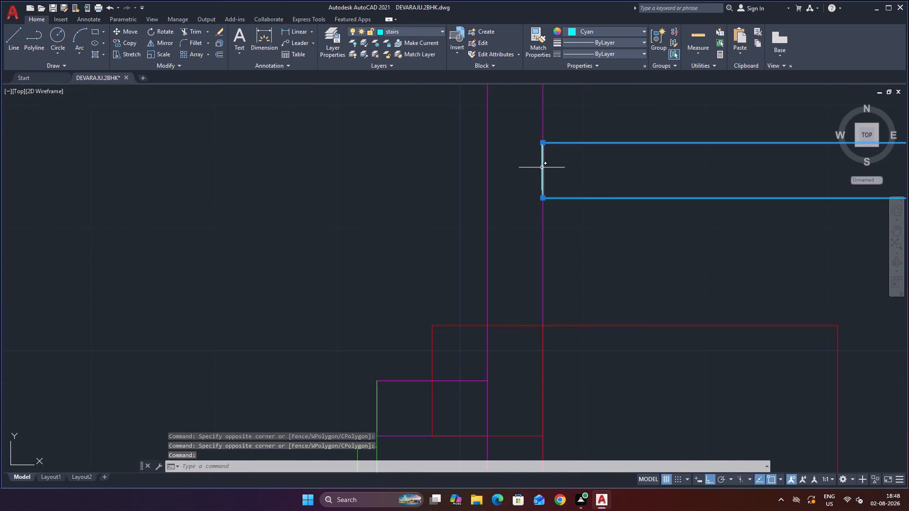
pyautogui.click(543, 165)
pyautogui.press('j')
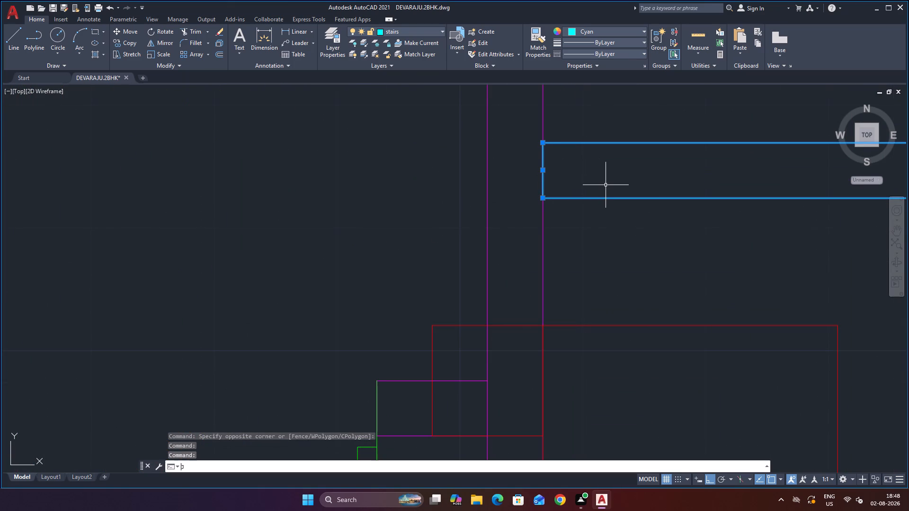
pyautogui.press('Return')
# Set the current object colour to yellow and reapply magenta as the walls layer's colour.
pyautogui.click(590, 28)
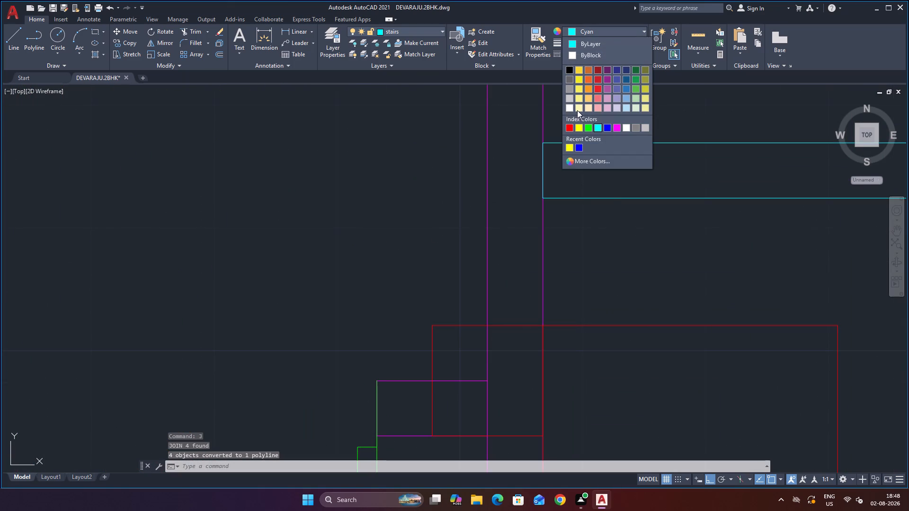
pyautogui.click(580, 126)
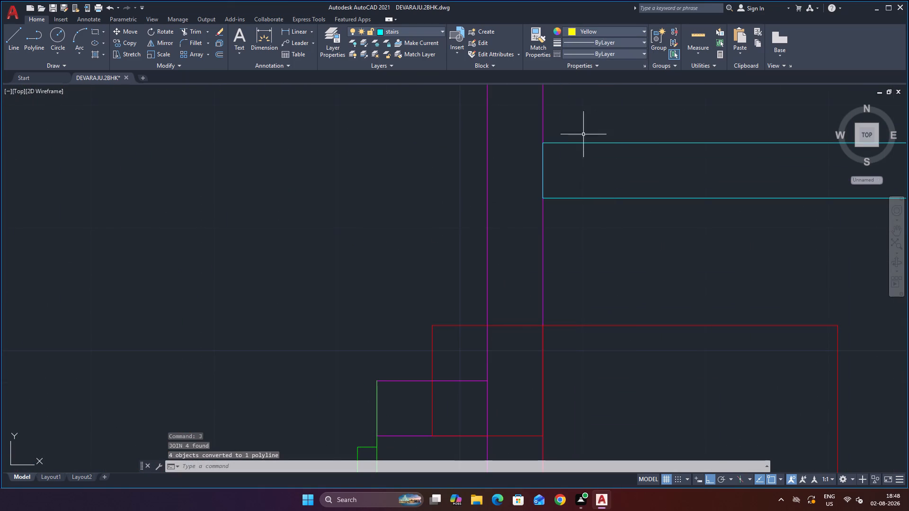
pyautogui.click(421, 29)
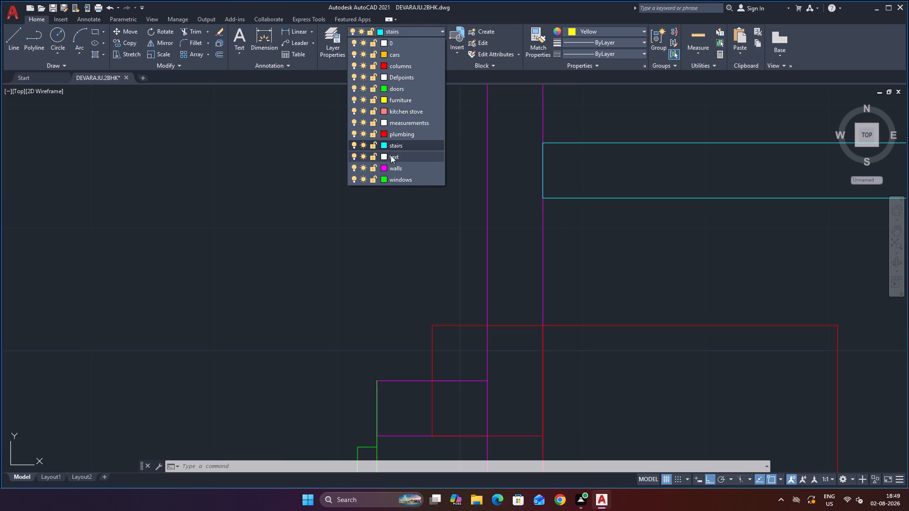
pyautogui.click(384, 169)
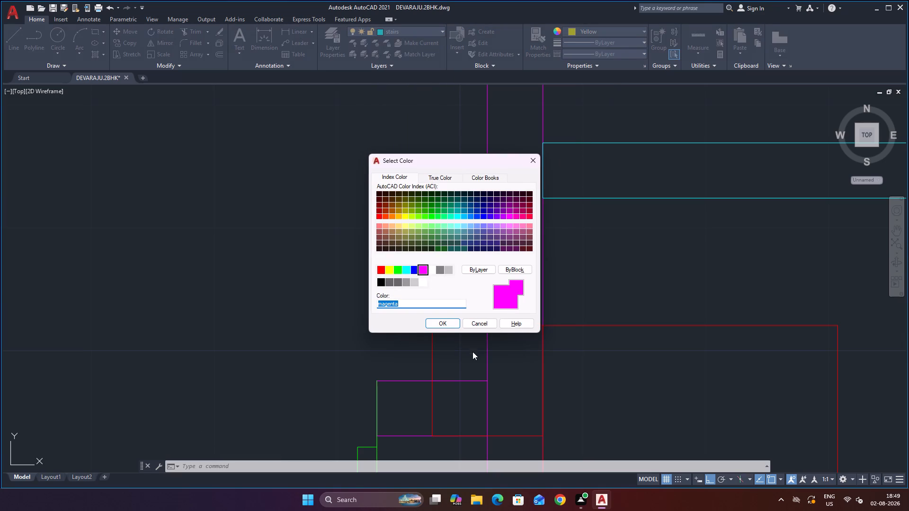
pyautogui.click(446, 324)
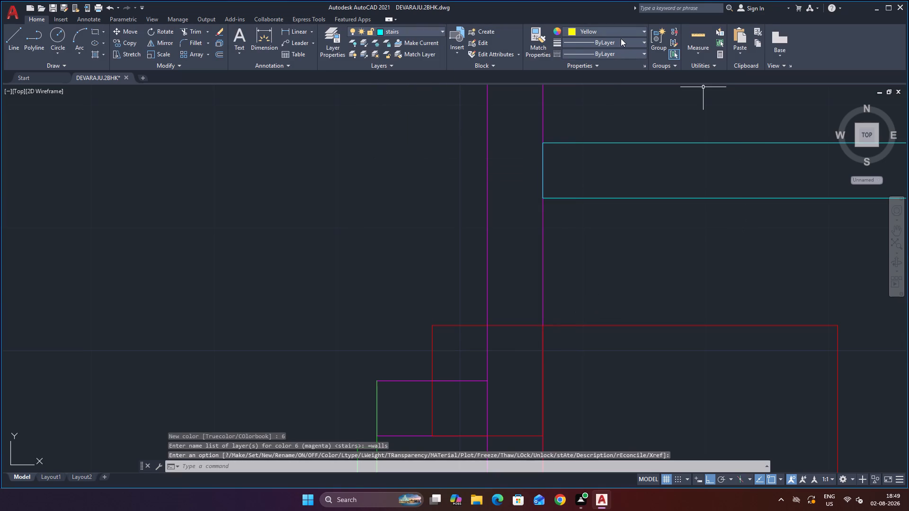
# Set the current object colour to magenta.
pyautogui.click(619, 33)
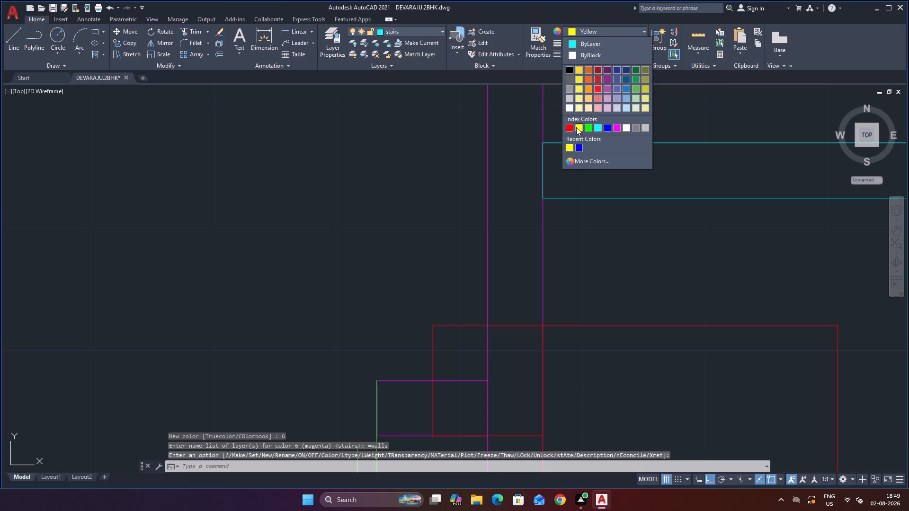
pyautogui.click(613, 125)
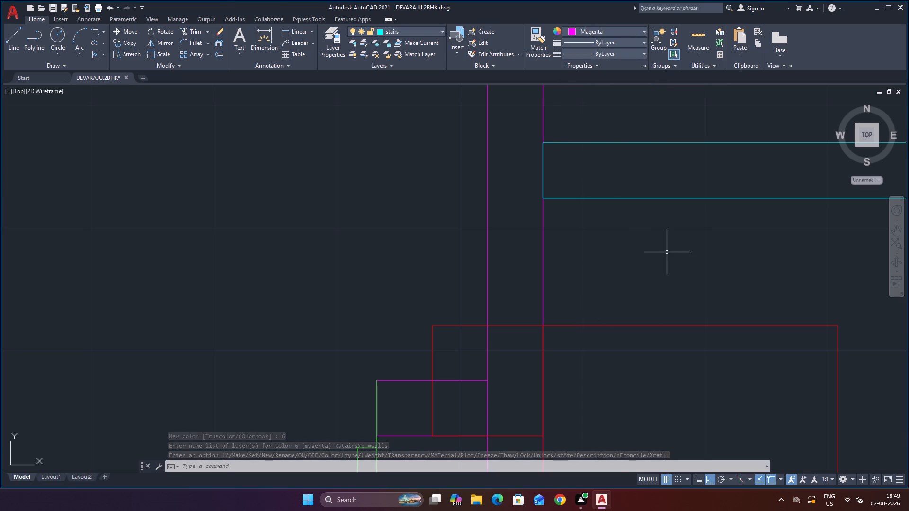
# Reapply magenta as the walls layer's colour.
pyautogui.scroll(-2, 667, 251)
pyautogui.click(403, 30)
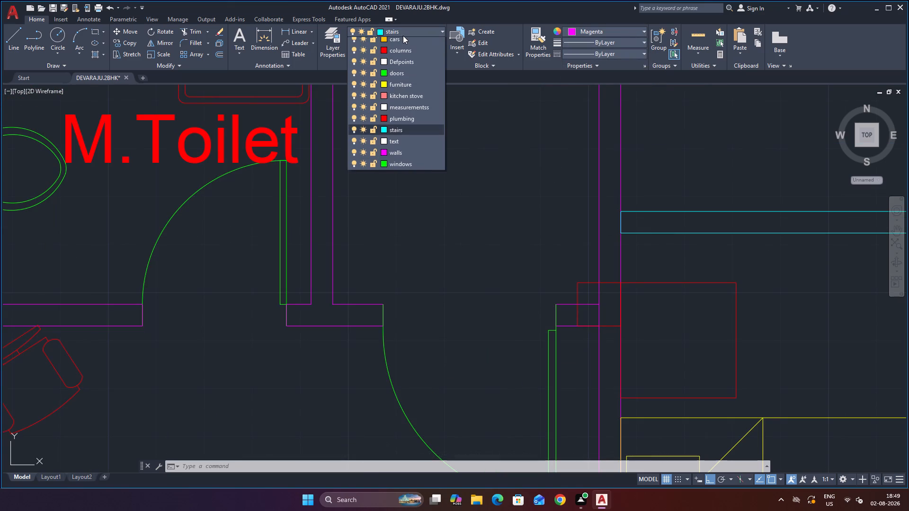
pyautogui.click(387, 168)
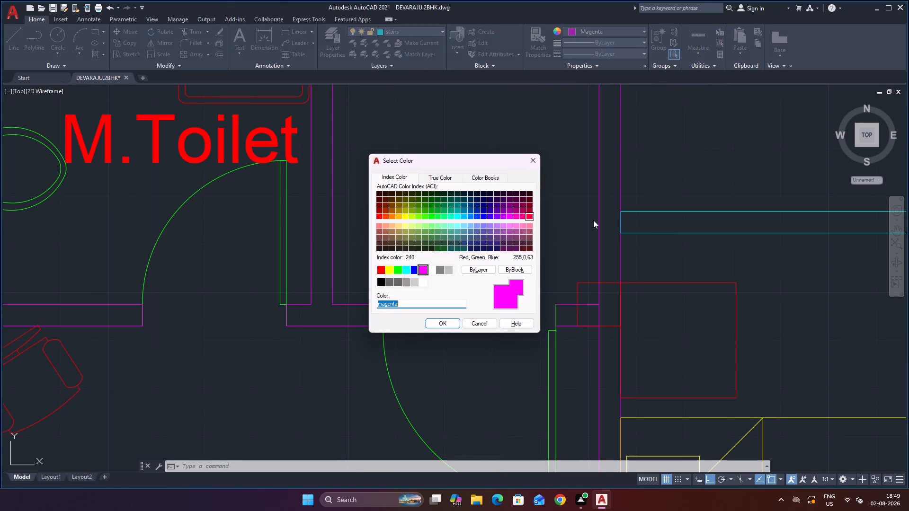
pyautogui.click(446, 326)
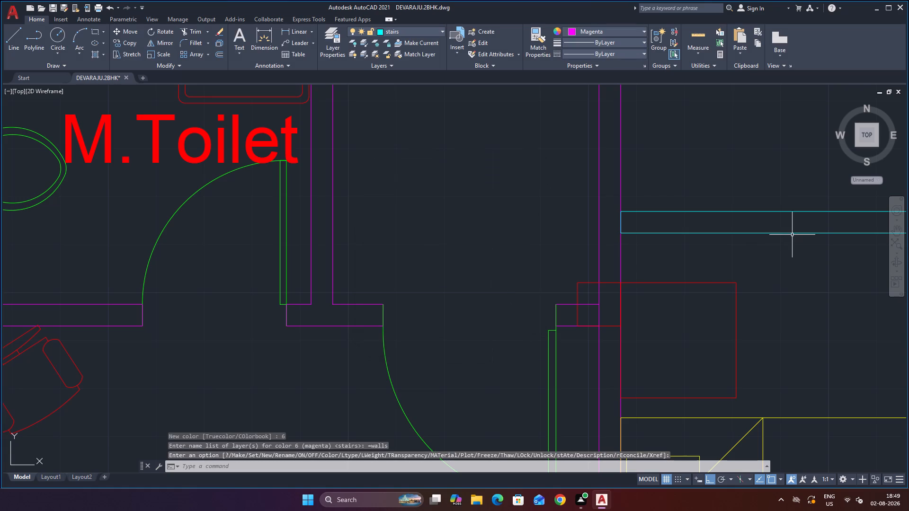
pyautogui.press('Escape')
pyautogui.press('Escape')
# Change the colour of the joined cyan partition outline above the side table to magenta.
pyautogui.scroll(-3, 790, 297)
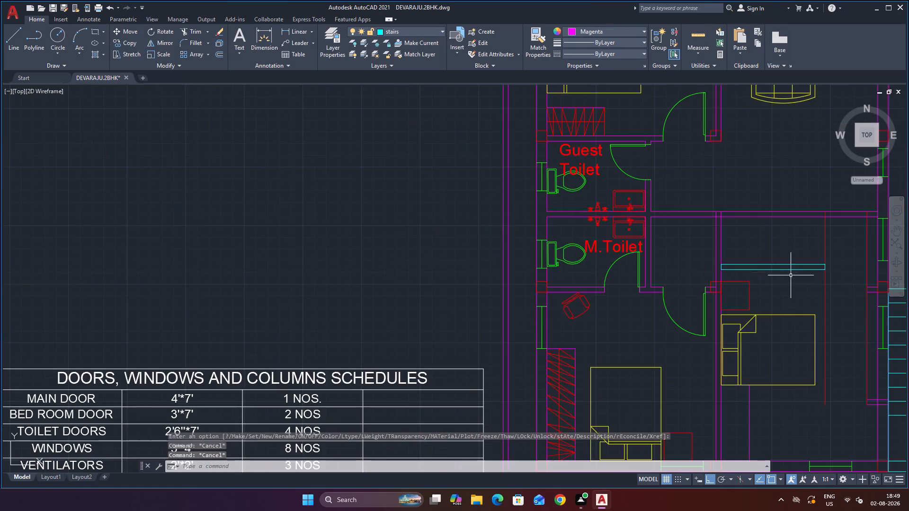
pyautogui.scroll(3, 819, 278)
pyautogui.scroll(-3, 781, 217)
pyautogui.scroll(2, 822, 219)
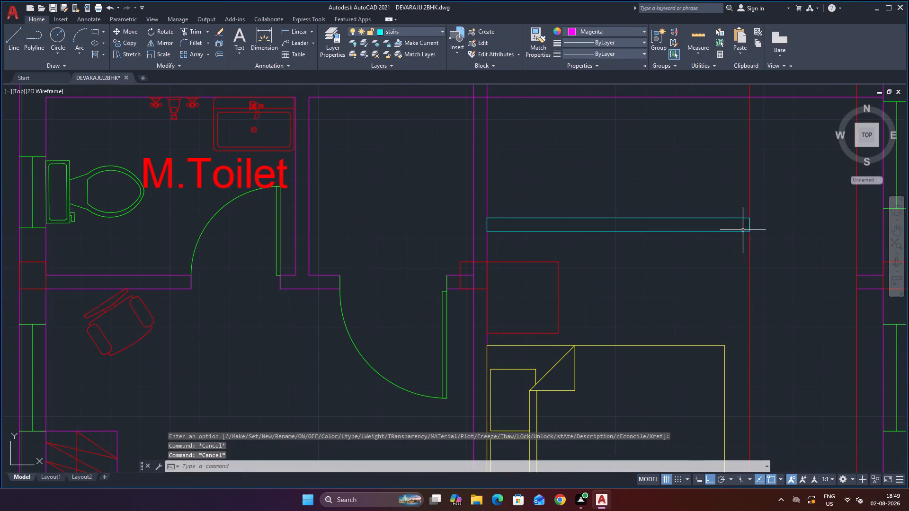
pyautogui.click(693, 218)
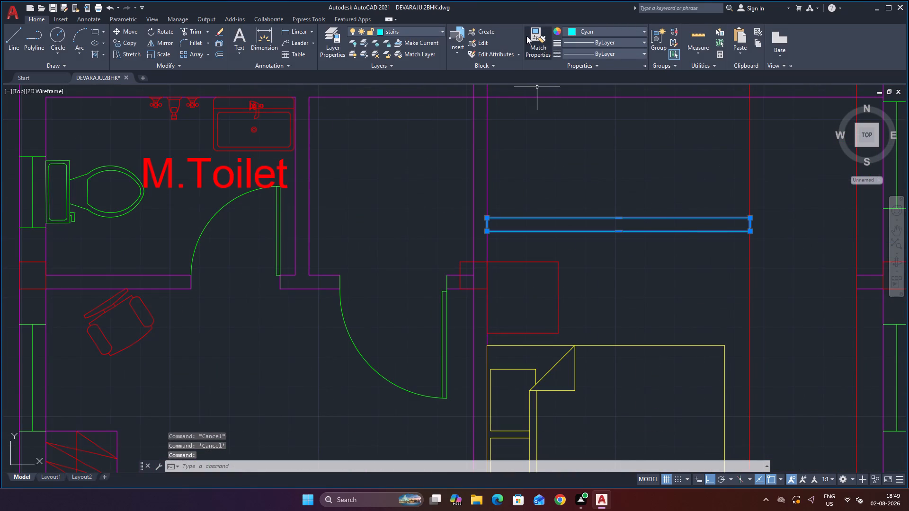
pyautogui.click(576, 28)
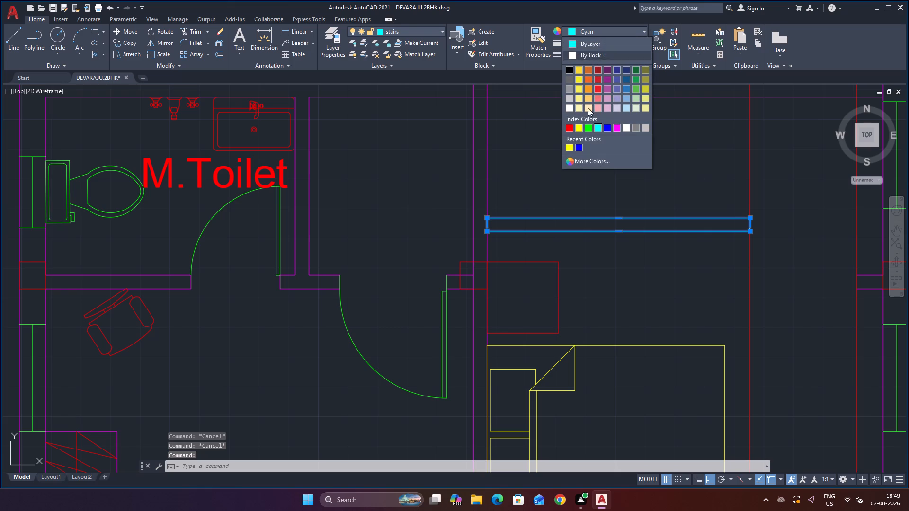
pyautogui.click(617, 127)
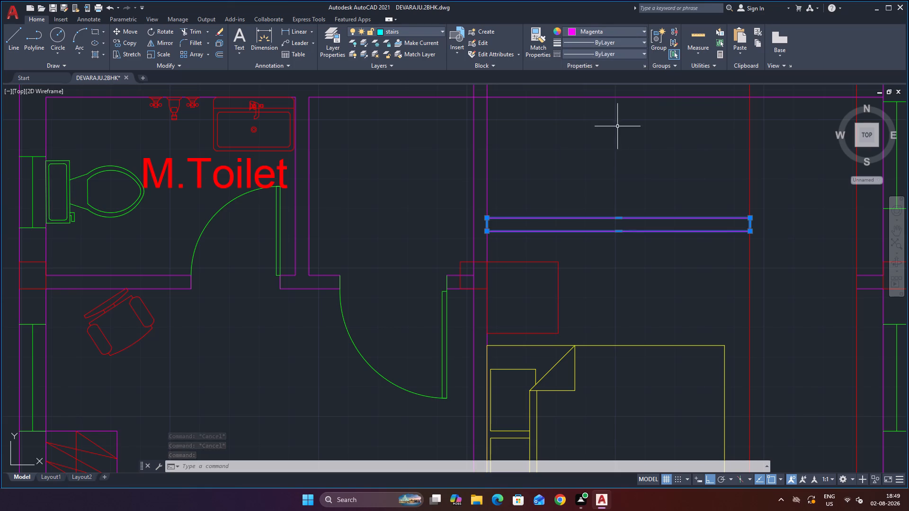
pyautogui.press('Escape')
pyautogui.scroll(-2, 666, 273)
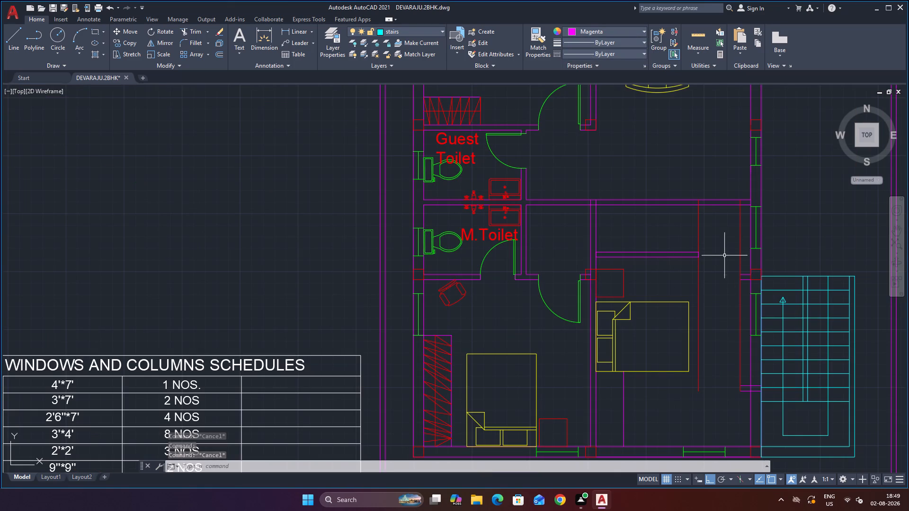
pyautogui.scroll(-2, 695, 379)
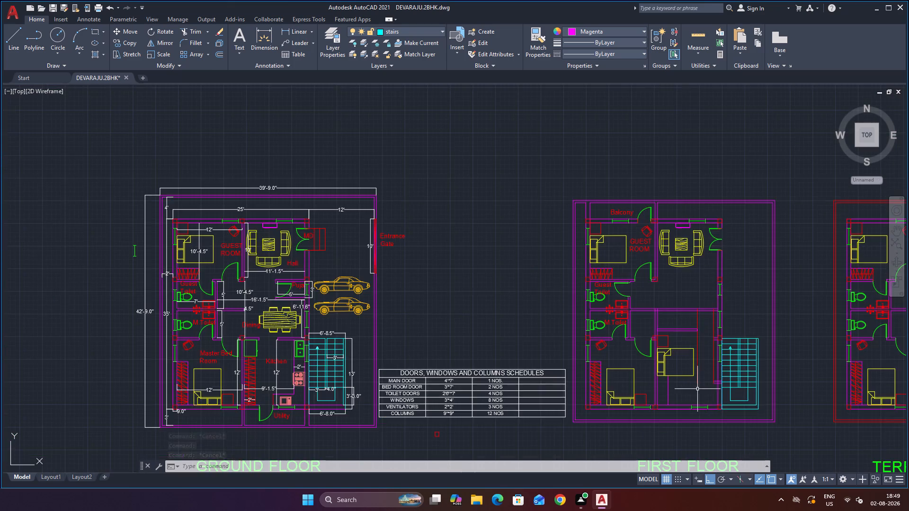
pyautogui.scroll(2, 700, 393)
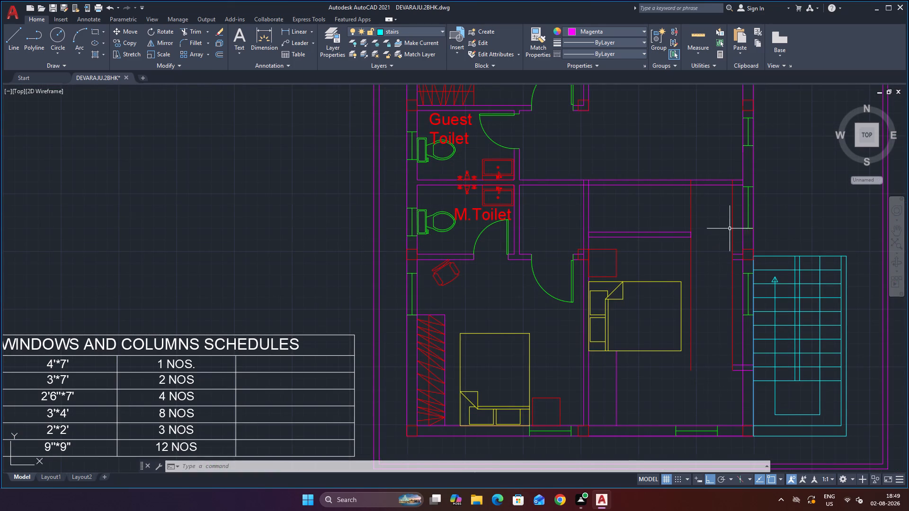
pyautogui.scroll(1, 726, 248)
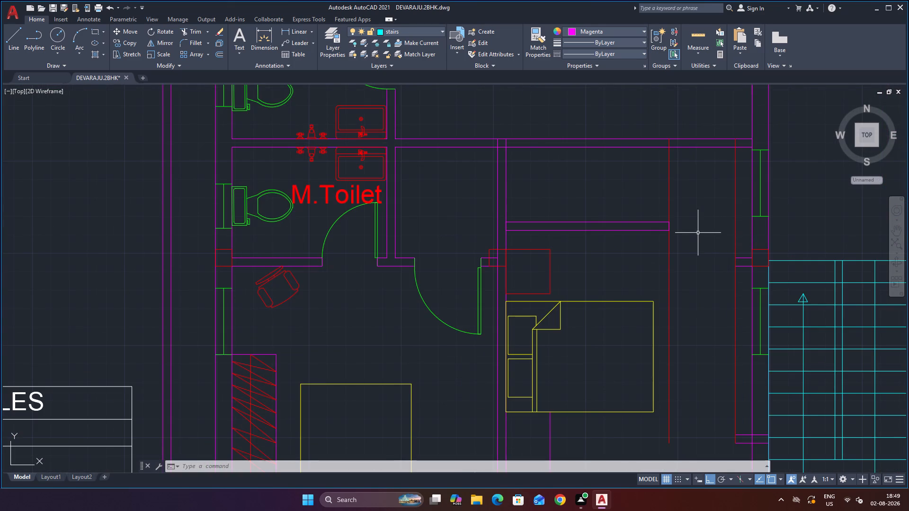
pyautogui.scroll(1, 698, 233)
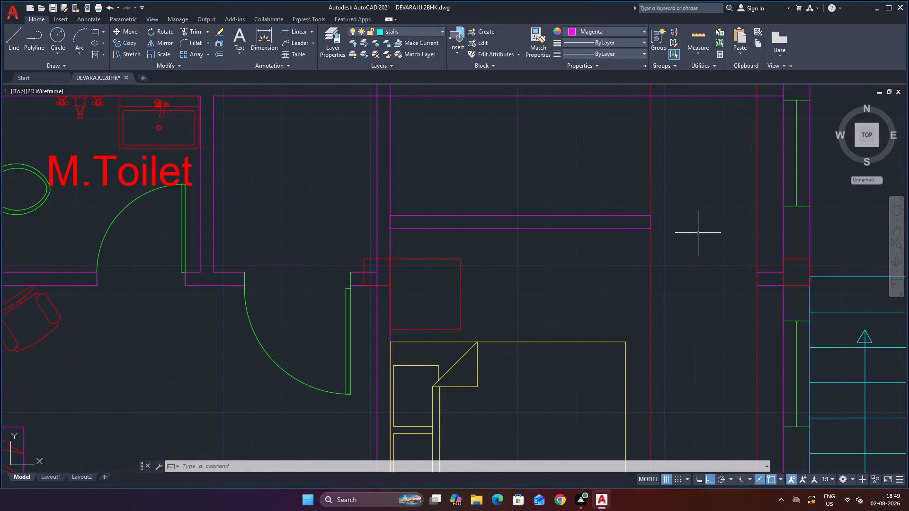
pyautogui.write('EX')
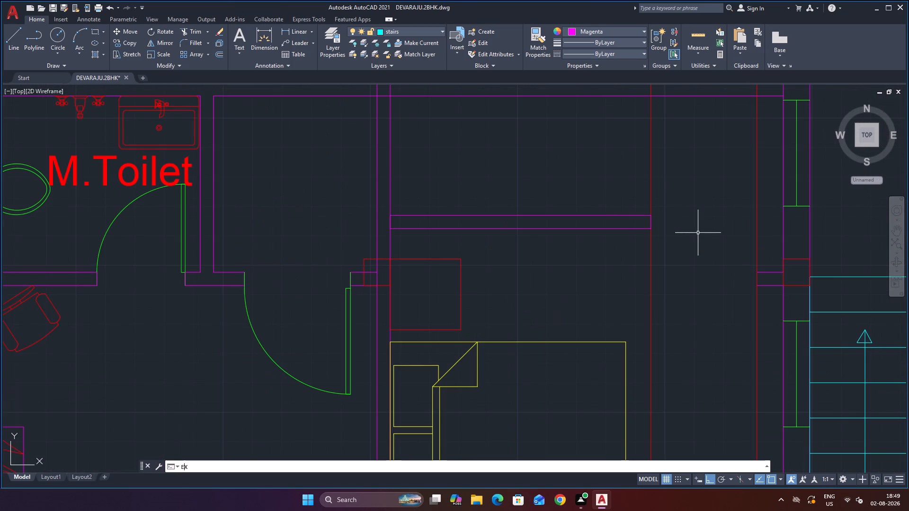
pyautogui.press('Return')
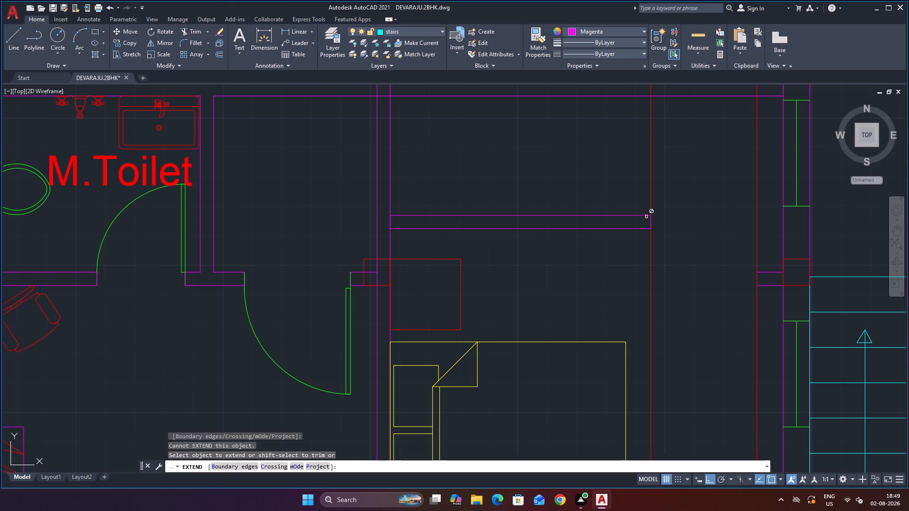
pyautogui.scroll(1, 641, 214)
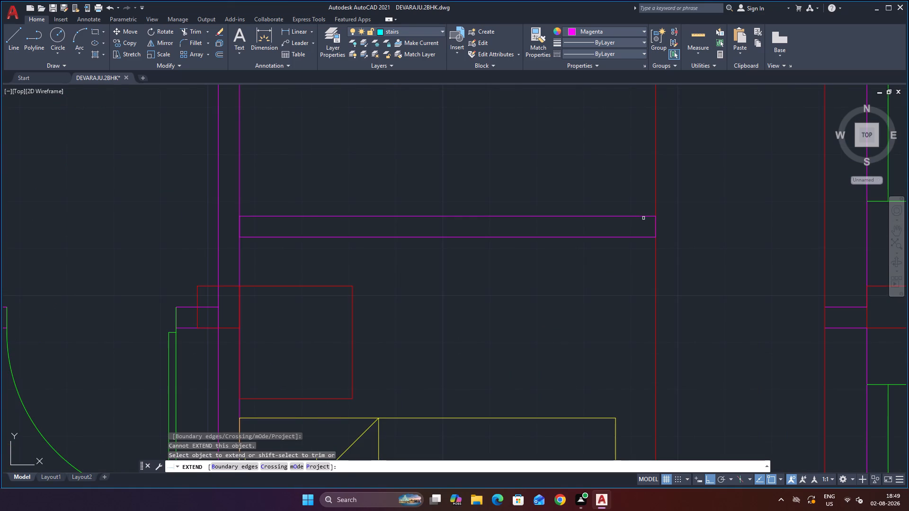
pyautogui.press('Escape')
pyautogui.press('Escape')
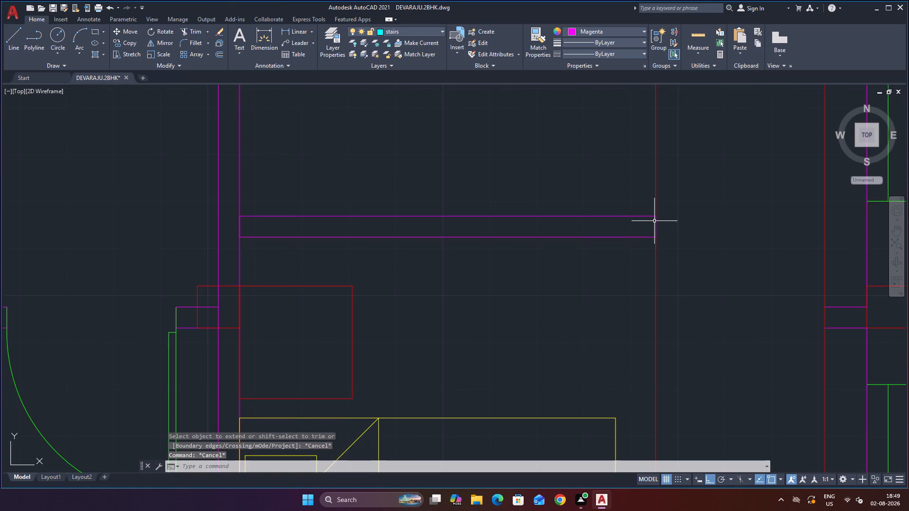
# Explode the magenta partition outline above the side table into separate lines.
pyautogui.click(656, 223)
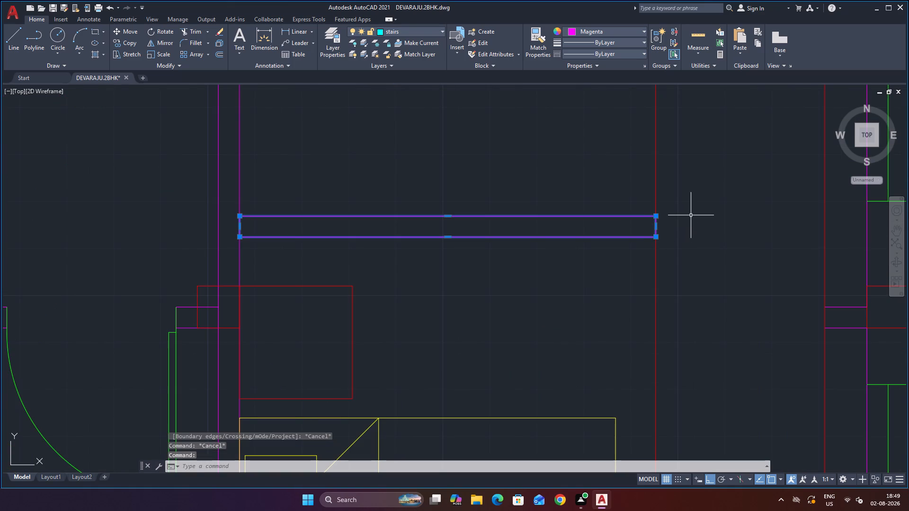
pyautogui.press('x')
pyautogui.press('Return')
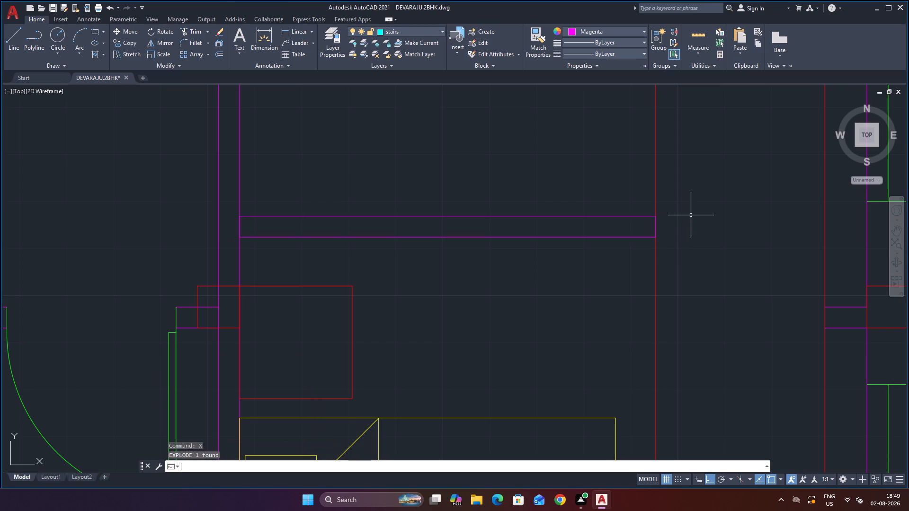
# Extend both long lines of the exploded partition past the red lines to the inner face of the stair-side exterior wall.
pyautogui.write('EX')
pyautogui.press('Return')
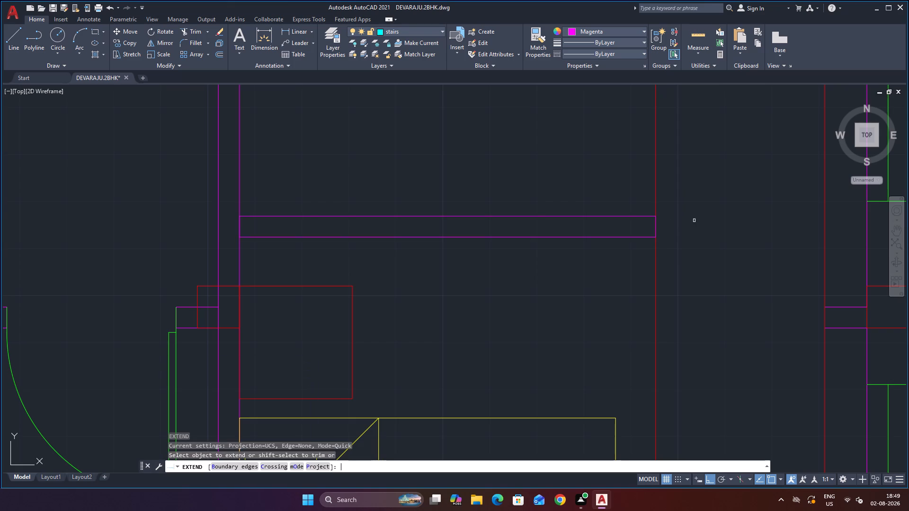
pyautogui.click(642, 215)
pyautogui.click(644, 238)
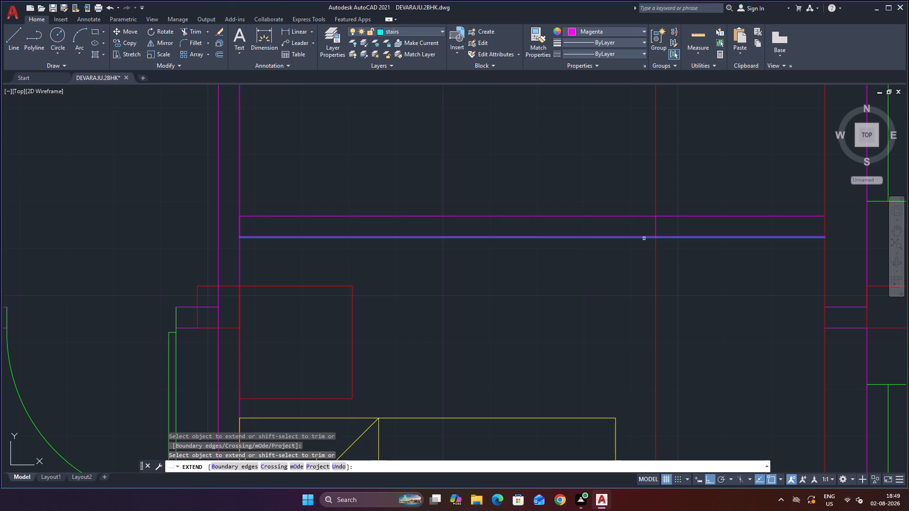
pyautogui.click(818, 237)
pyautogui.click(820, 215)
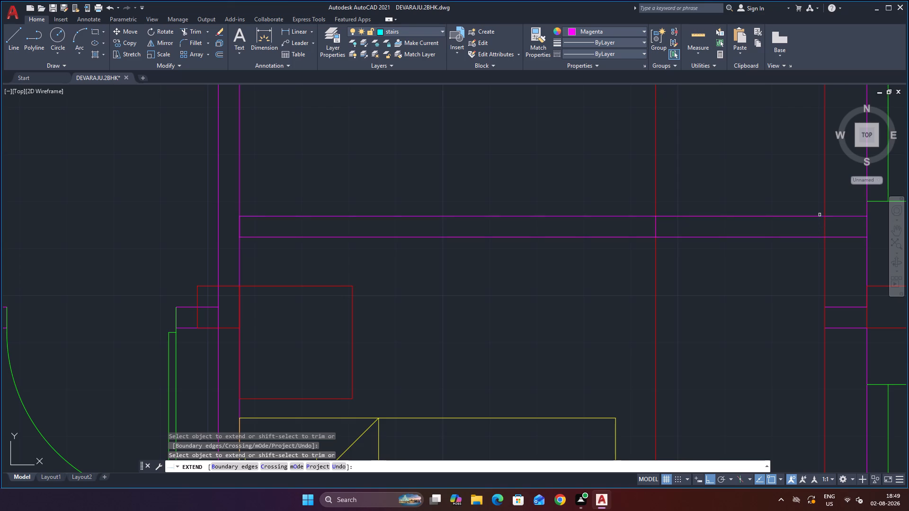
# Examine the first-floor layout around the extended partition and how it relates to the neighbouring rooms and floor plans.
pyautogui.scroll(-2, 810, 257)
pyautogui.scroll(2, 850, 248)
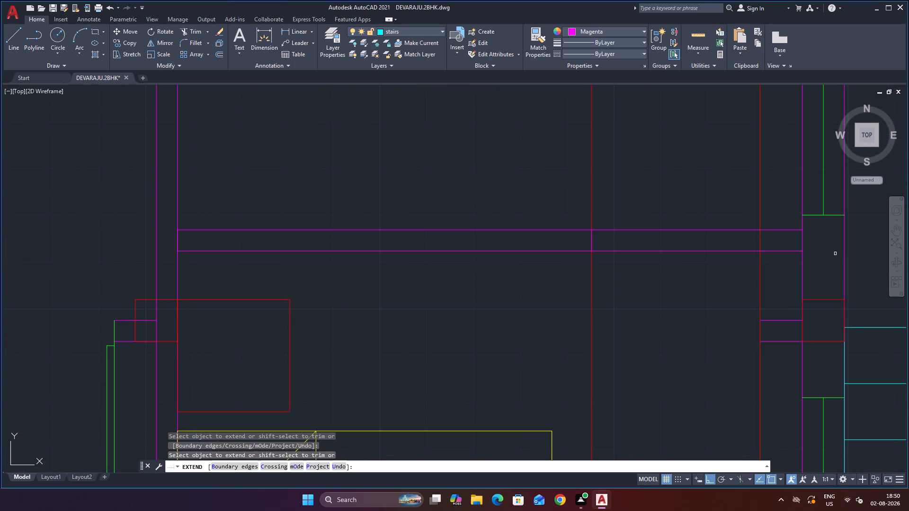
pyautogui.scroll(-2, 715, 285)
pyautogui.scroll(2, 738, 246)
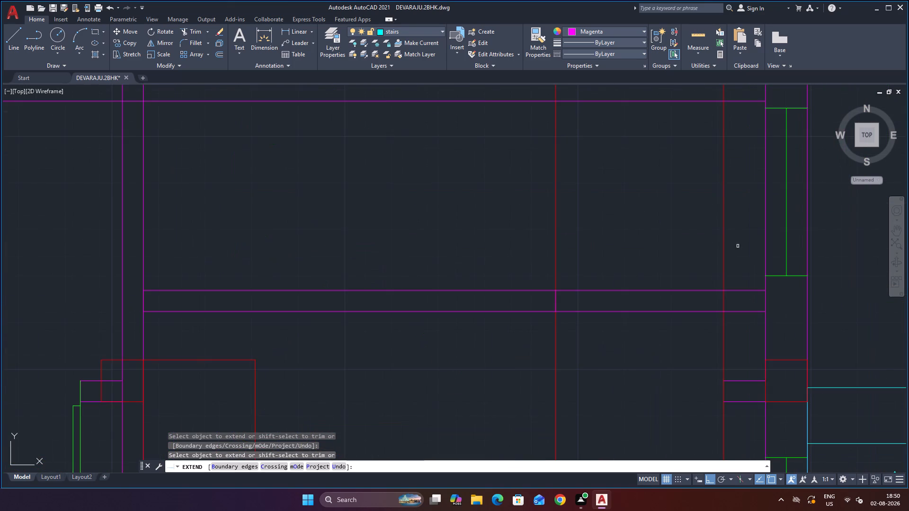
pyautogui.scroll(-3, 736, 245)
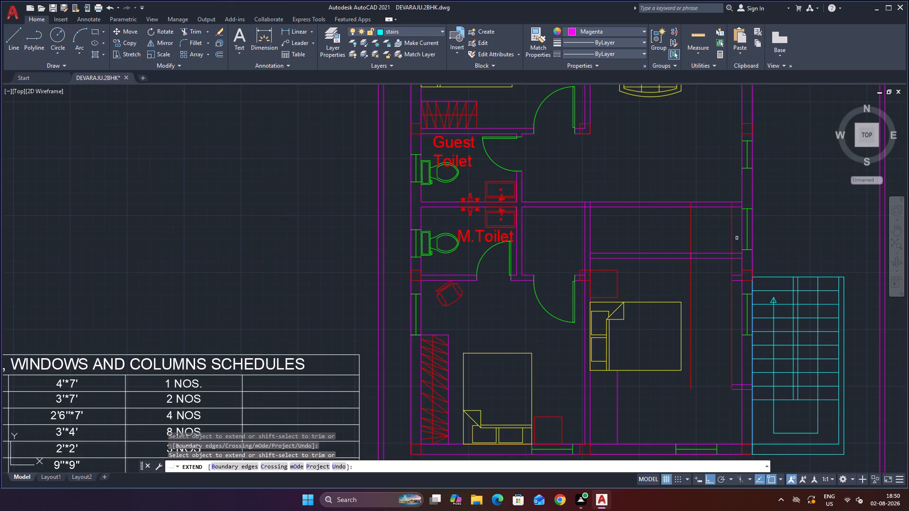
pyautogui.scroll(-1, 737, 238)
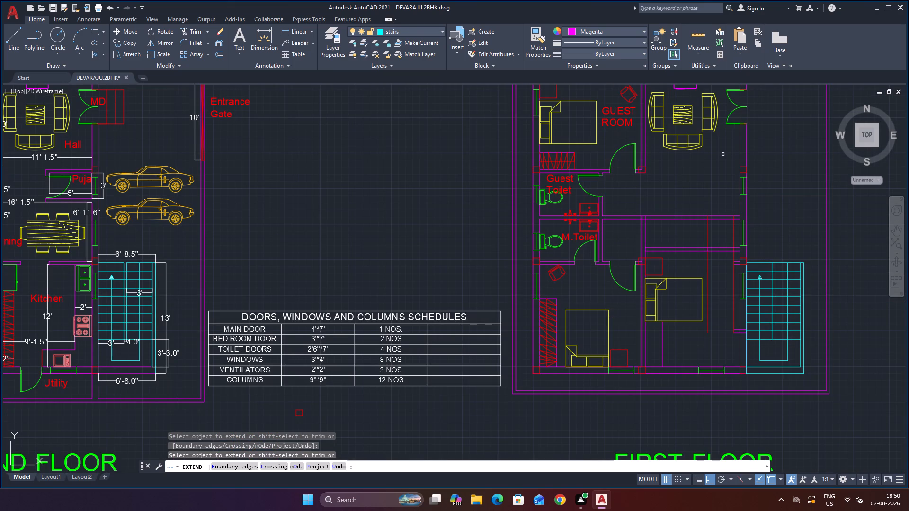
pyautogui.scroll(1, 723, 154)
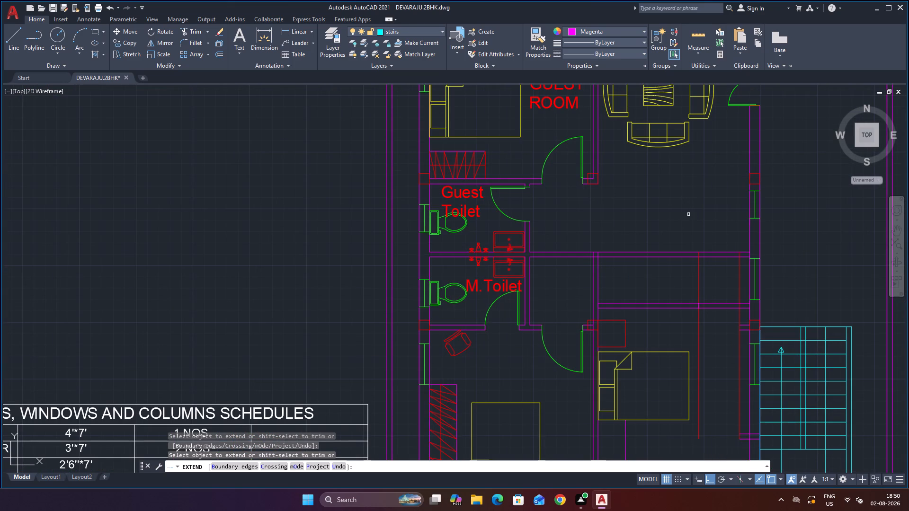
pyautogui.scroll(-2, 694, 222)
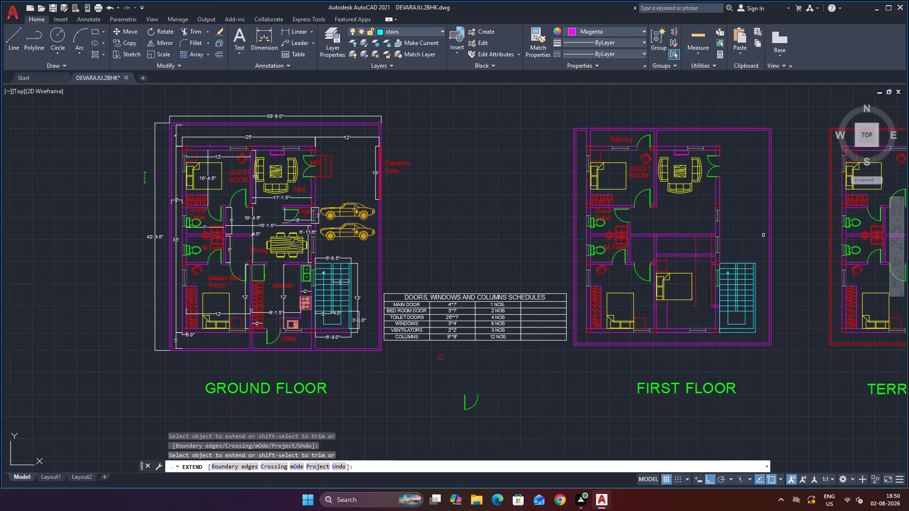
pyautogui.scroll(2, 763, 233)
pyautogui.scroll(-2, 672, 282)
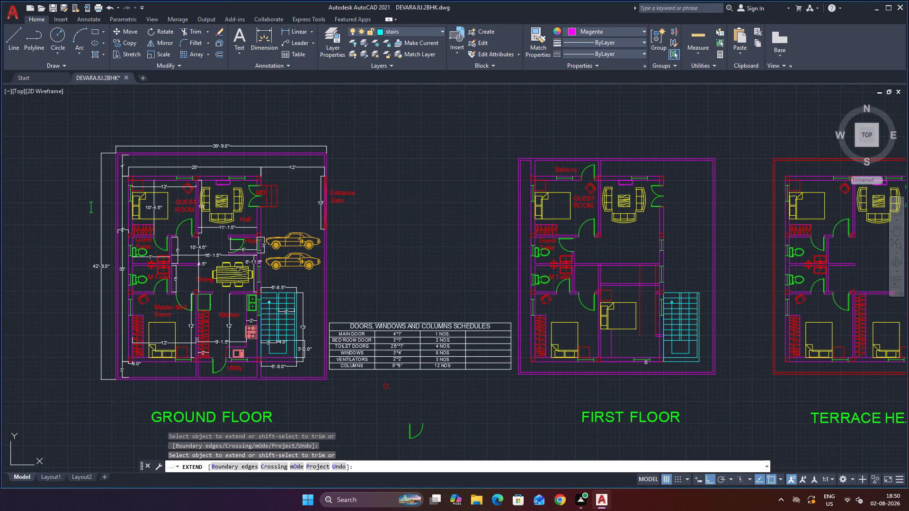
pyautogui.scroll(1, 650, 345)
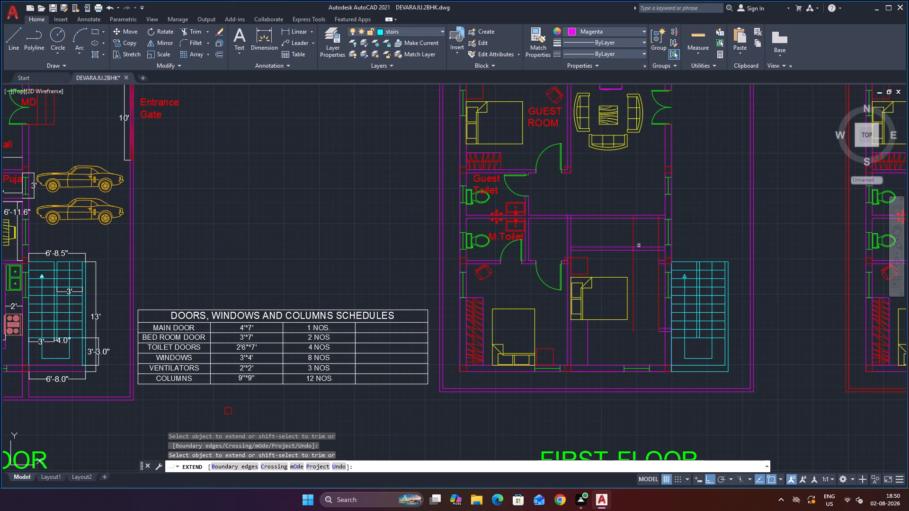
pyautogui.press('Escape')
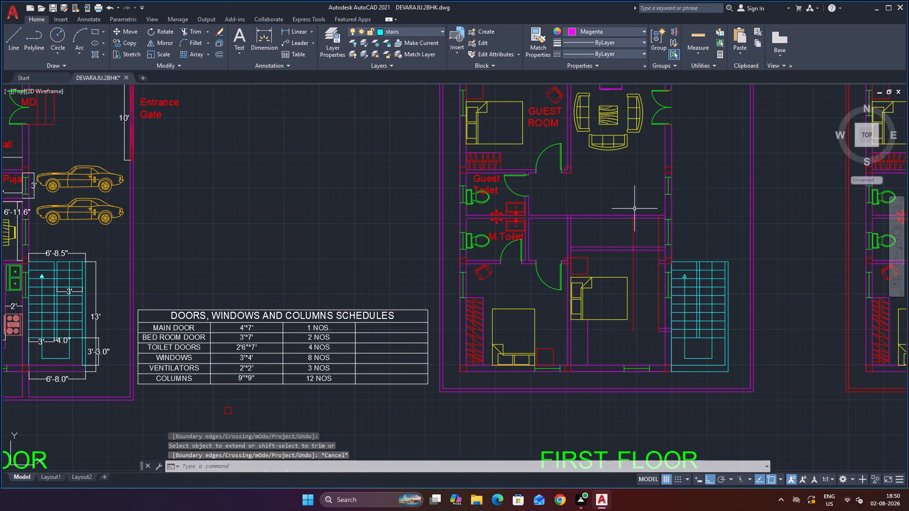
# Trim away the old double-line wall between the hall and bedroom, its exterior-wall stubs, and the red vertical lines above the new partition.
pyautogui.write('TR')
pyautogui.press('Return')
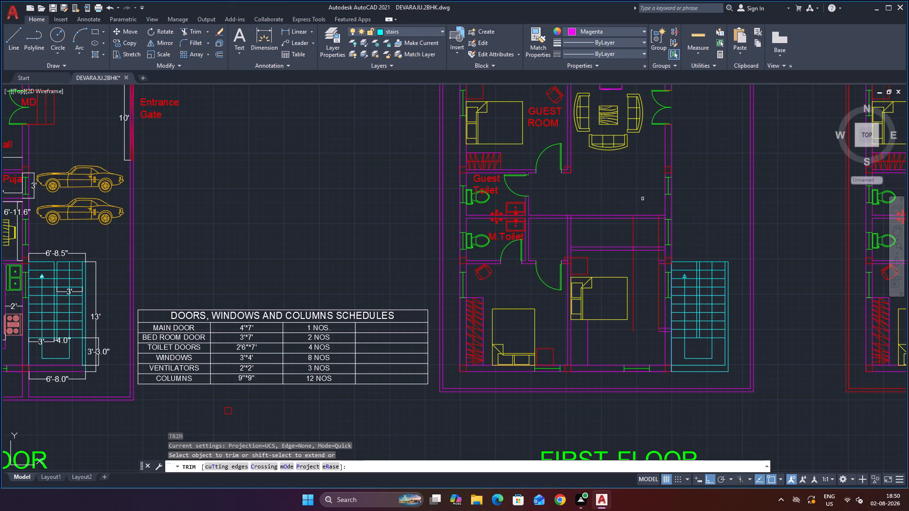
pyautogui.click(646, 199)
pyautogui.click(632, 234)
pyautogui.click(611, 194)
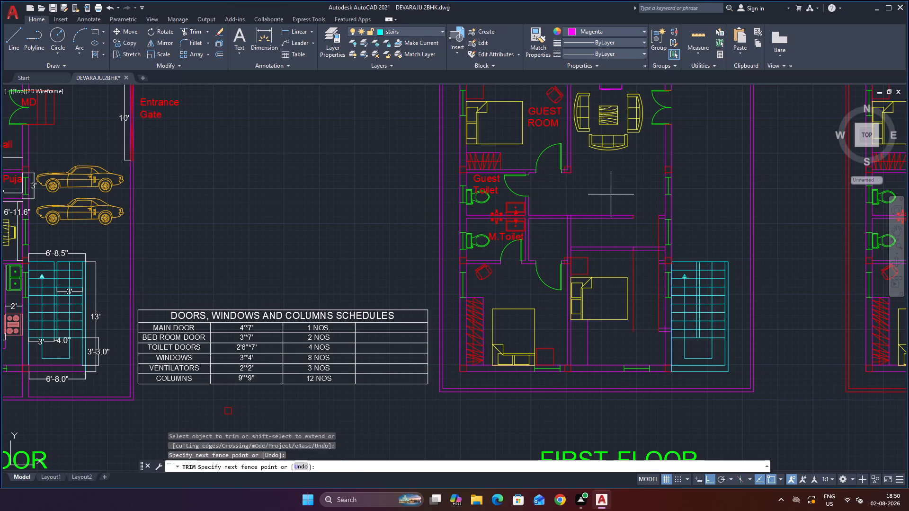
pyautogui.click(598, 227)
pyautogui.click(643, 205)
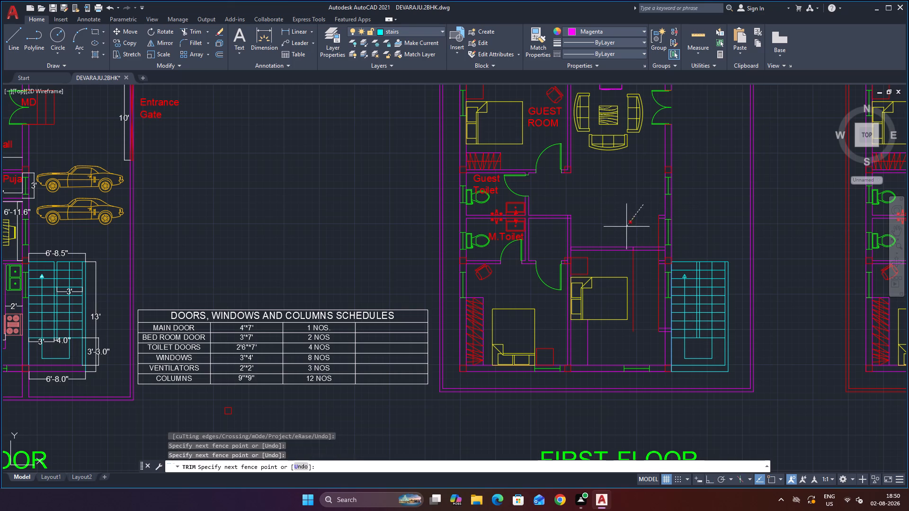
pyautogui.click(626, 227)
pyautogui.scroll(2, 705, 245)
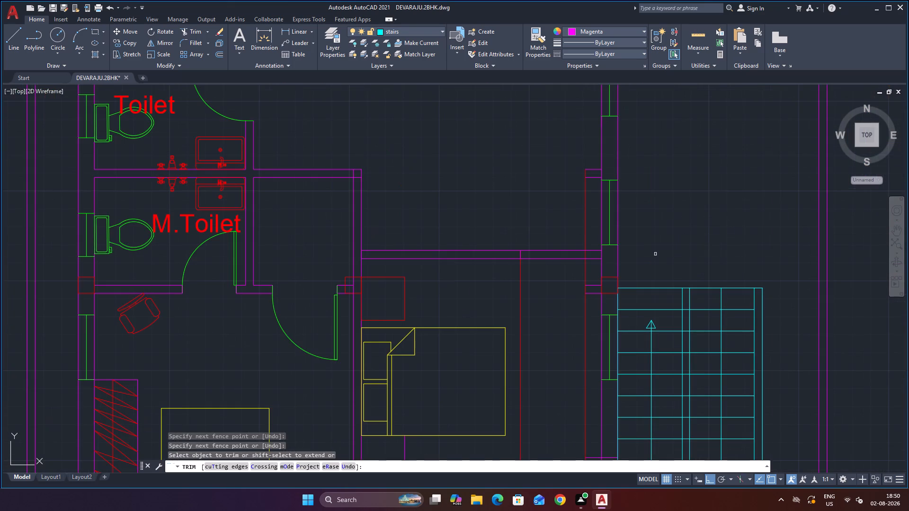
pyautogui.click(592, 160)
pyautogui.moveTo(591, 212); pyautogui.dragTo(581, 220)
pyautogui.click(585, 209)
pyautogui.scroll(-1, 474, 194)
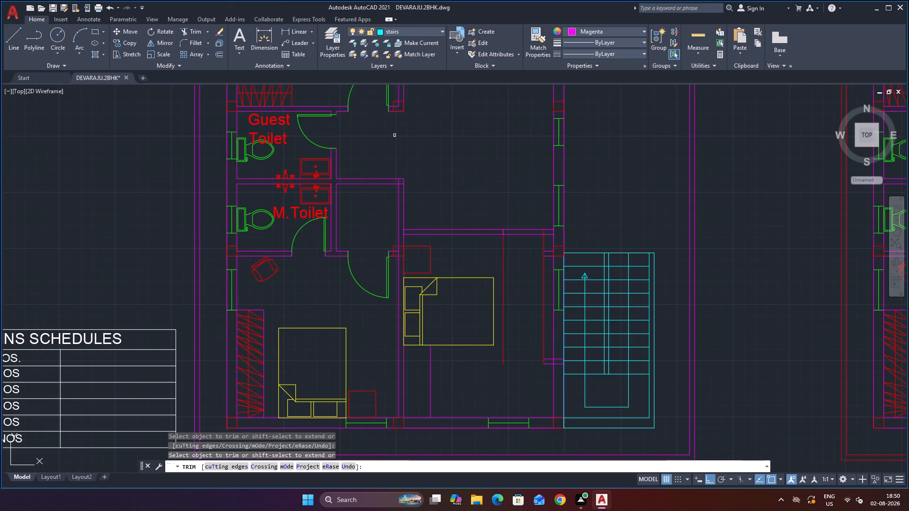
# Trim the double wall lines crossing the passage between the toilets and the bedroom's vertical wall.
pyautogui.click(367, 171)
pyautogui.click(365, 203)
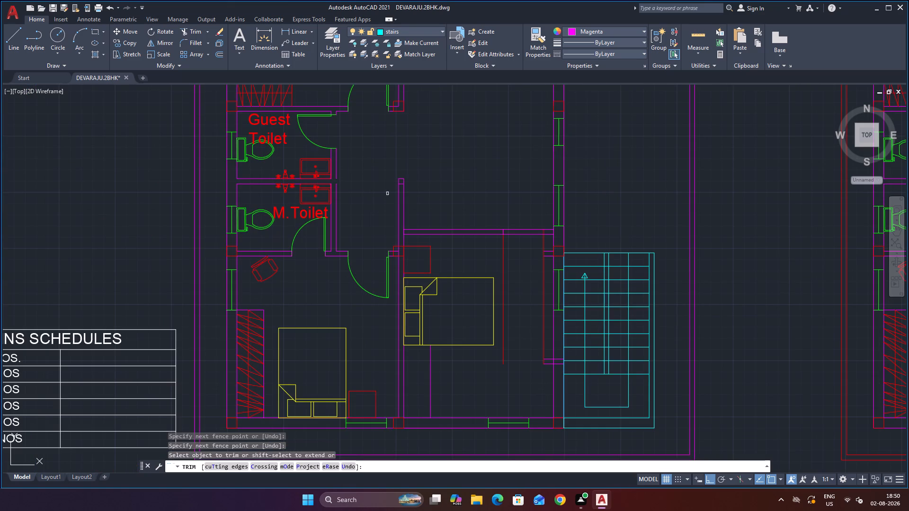
pyautogui.scroll(2, 387, 208)
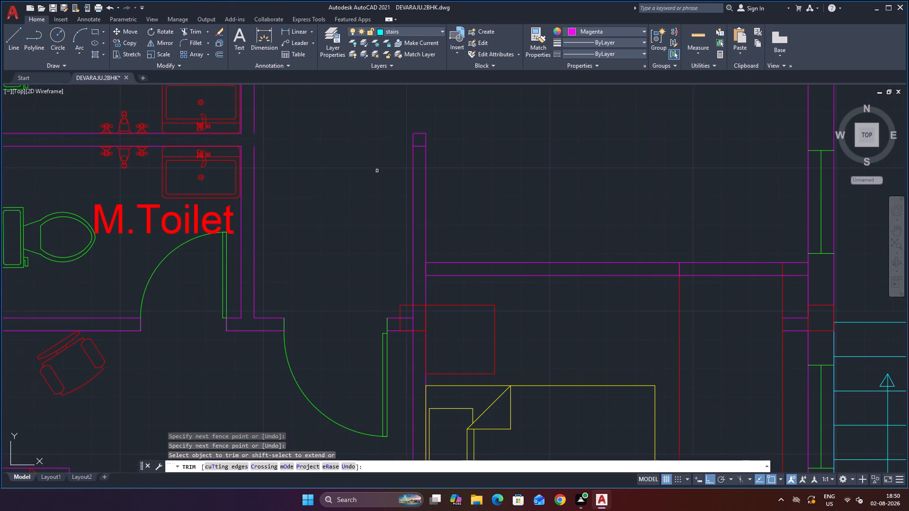
pyautogui.scroll(-1, 342, 171)
pyautogui.press('Escape')
pyautogui.press('Escape')
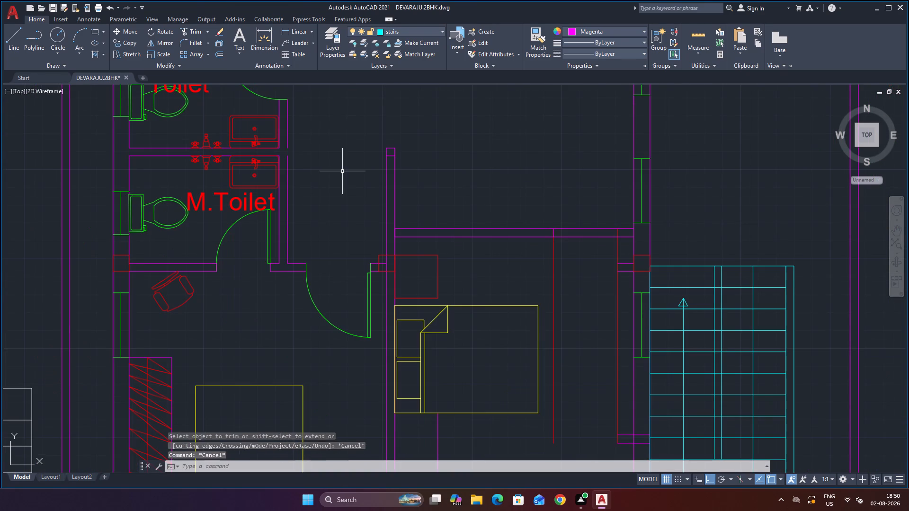
pyautogui.press('Escape')
# Extend the partition's upper line across the bedroom wall thickness and extend the M.Toilet passage-side wall line to close its gap.
pyautogui.write('EX')
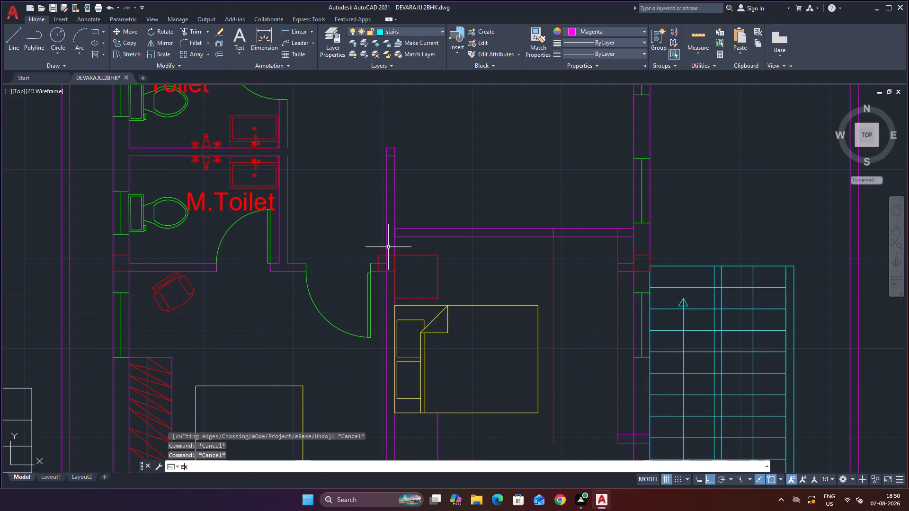
pyautogui.press('Return')
pyautogui.click(406, 228)
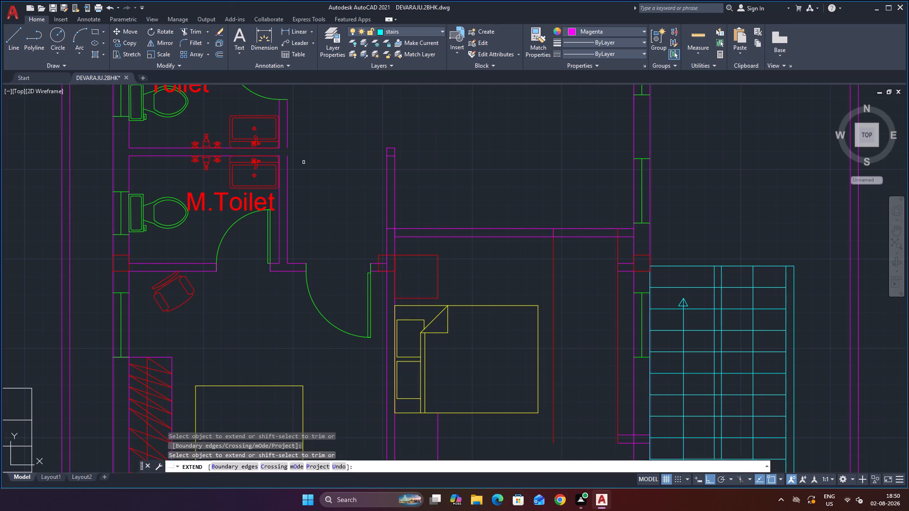
pyautogui.click(288, 168)
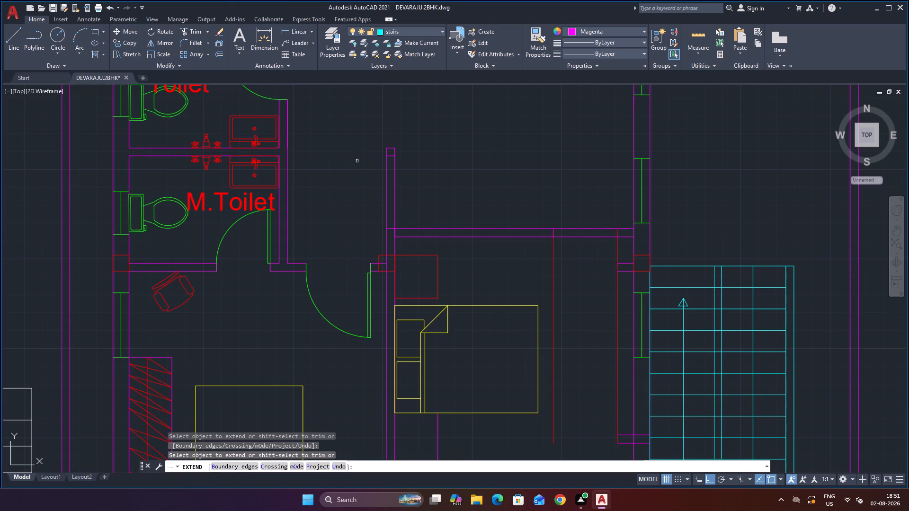
# Trim away the bedroom's double vertical wall lines projecting above the new partition, including the leftover pieces at their upper end.
pyautogui.press('Escape')
pyautogui.press('Escape')
pyautogui.press('Escape')
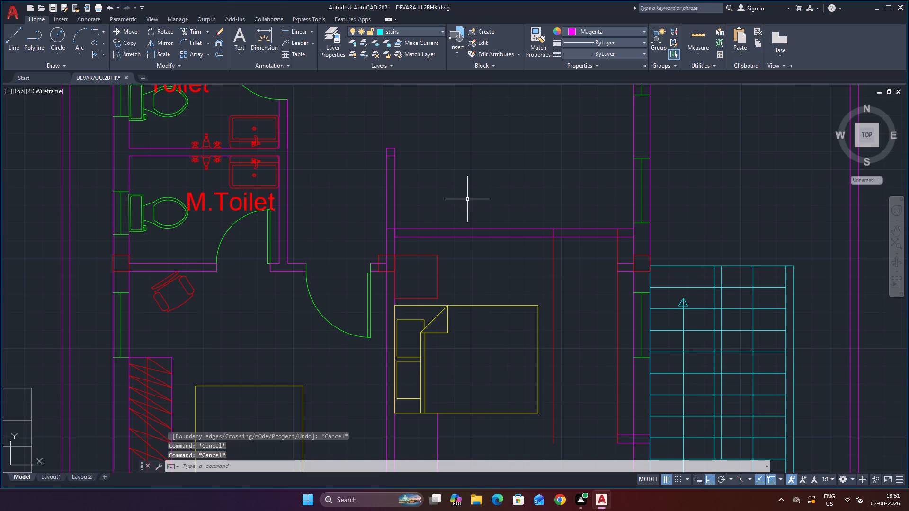
pyautogui.write('TR')
pyautogui.press('Return')
pyautogui.click(467, 199)
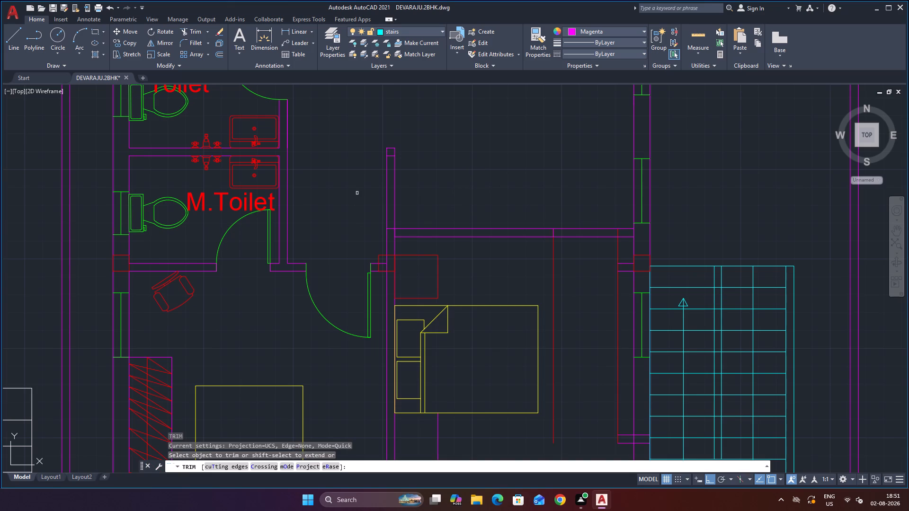
pyautogui.click(410, 185)
pyautogui.click(370, 192)
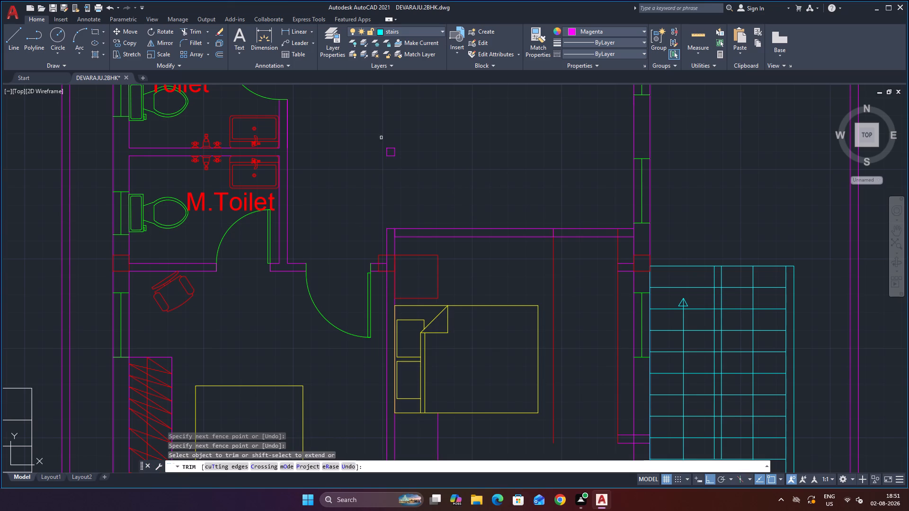
pyautogui.moveTo(381, 128); pyautogui.dragTo(387, 135)
pyautogui.click(394, 173)
pyautogui.moveTo(412, 143); pyautogui.dragTo(401, 148)
pyautogui.moveTo(379, 135); pyautogui.dragTo(396, 177)
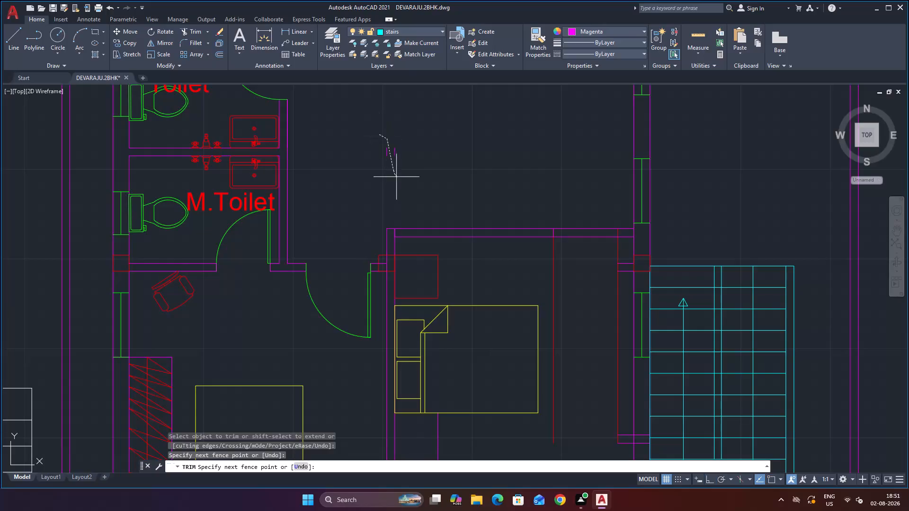
pyautogui.moveTo(396, 177); pyautogui.dragTo(415, 173)
pyautogui.click(423, 152)
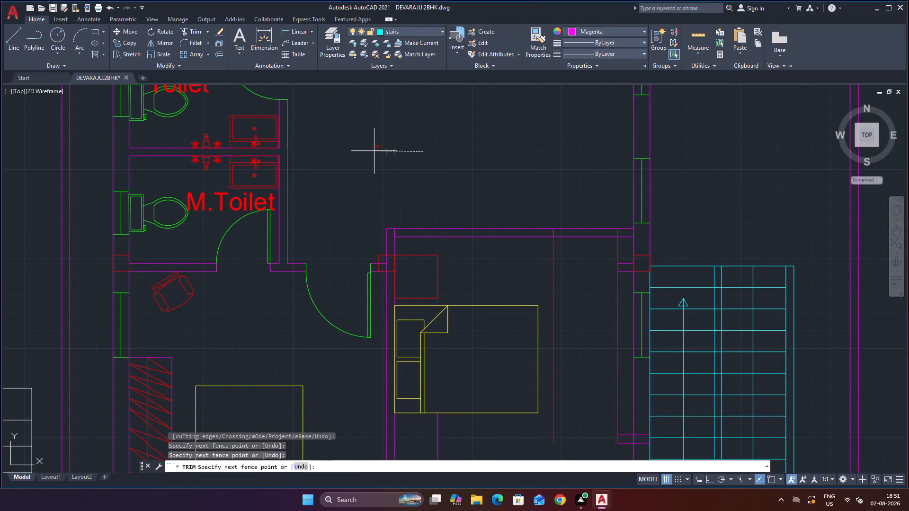
pyautogui.click(368, 151)
# Trim away the double-line wall stub beside the staircase's lower flight, including its lines across the exterior wall thickness.
pyautogui.scroll(-3, 422, 160)
pyautogui.scroll(3, 437, 220)
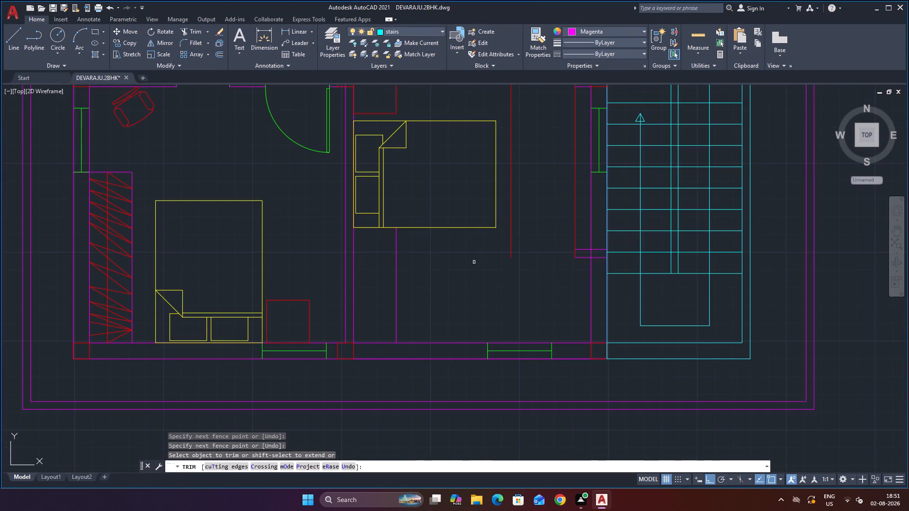
pyautogui.scroll(-2, 485, 257)
pyautogui.scroll(2, 523, 294)
pyautogui.scroll(-2, 477, 210)
pyautogui.scroll(2, 491, 212)
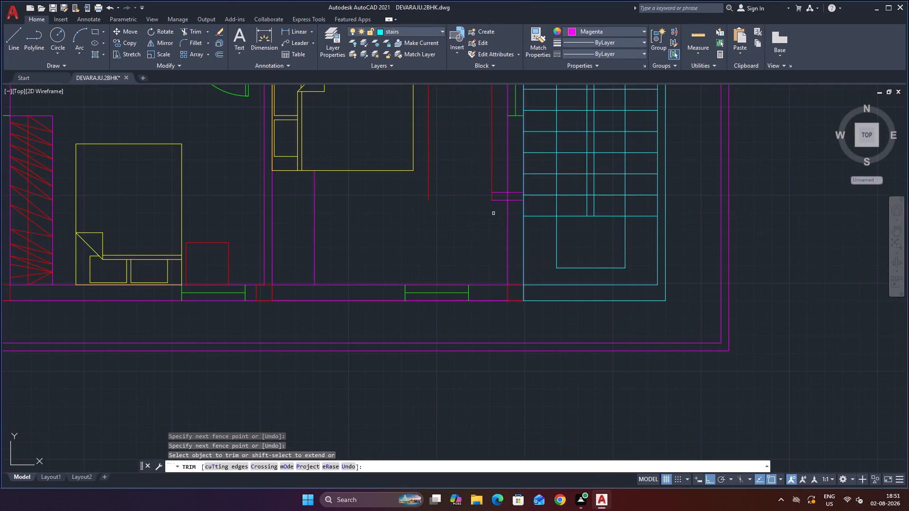
pyautogui.scroll(2, 493, 213)
pyautogui.click(509, 159)
pyautogui.click(508, 181)
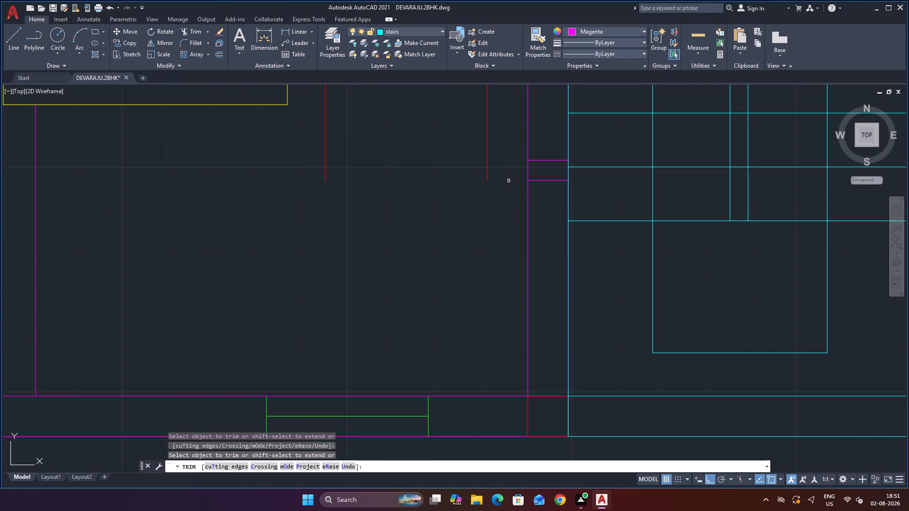
pyautogui.moveTo(545, 140); pyautogui.dragTo(547, 148)
pyautogui.click(541, 212)
pyautogui.scroll(-3, 540, 201)
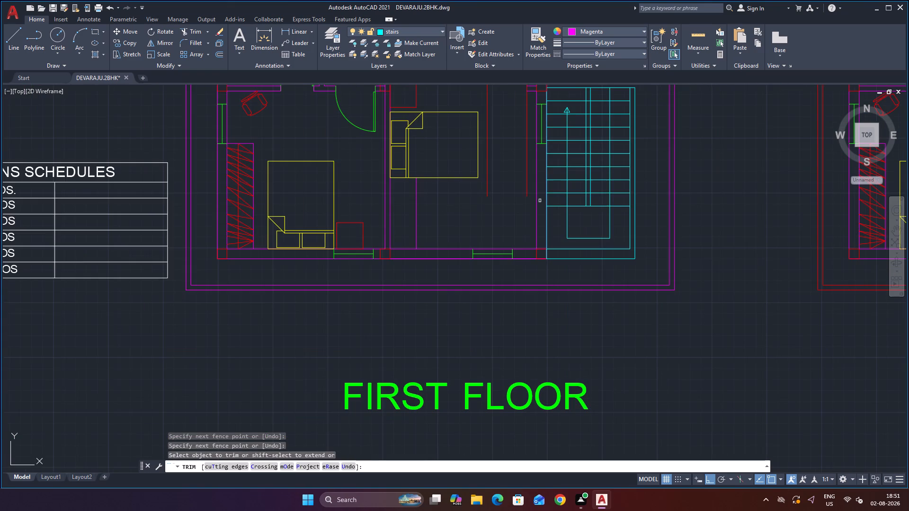
# Trim the two red vertical lines in the right-hand bedroom and the double wall stub beside the exterior-wall column below the partition.
pyautogui.click(526, 152)
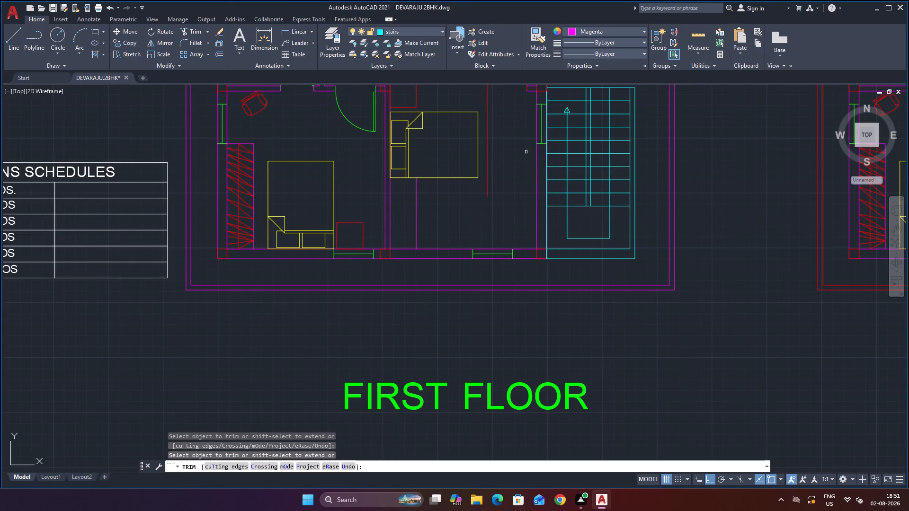
pyautogui.scroll(-3, 527, 165)
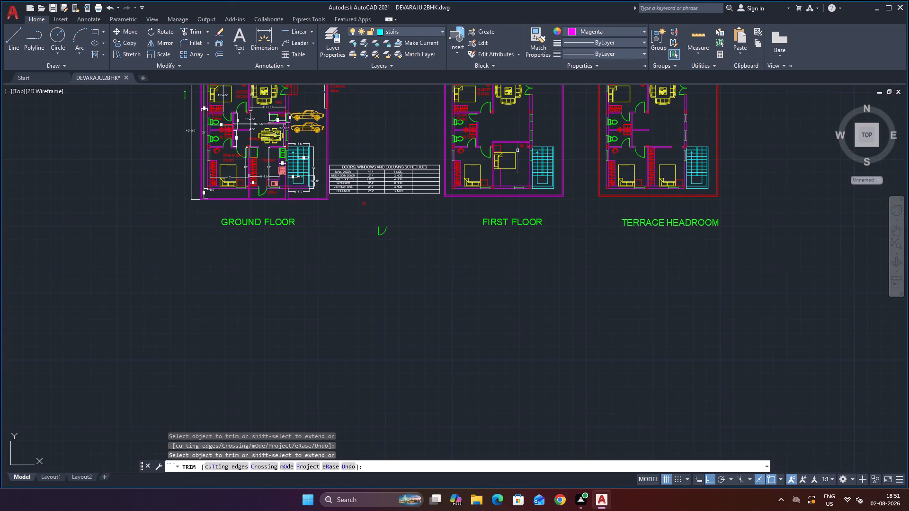
pyautogui.click(517, 150)
pyautogui.scroll(4, 526, 128)
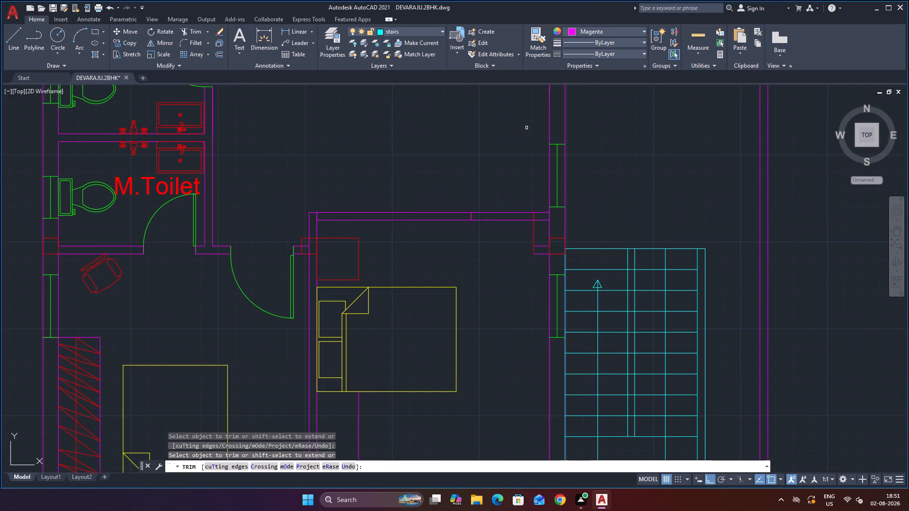
pyautogui.click(543, 237)
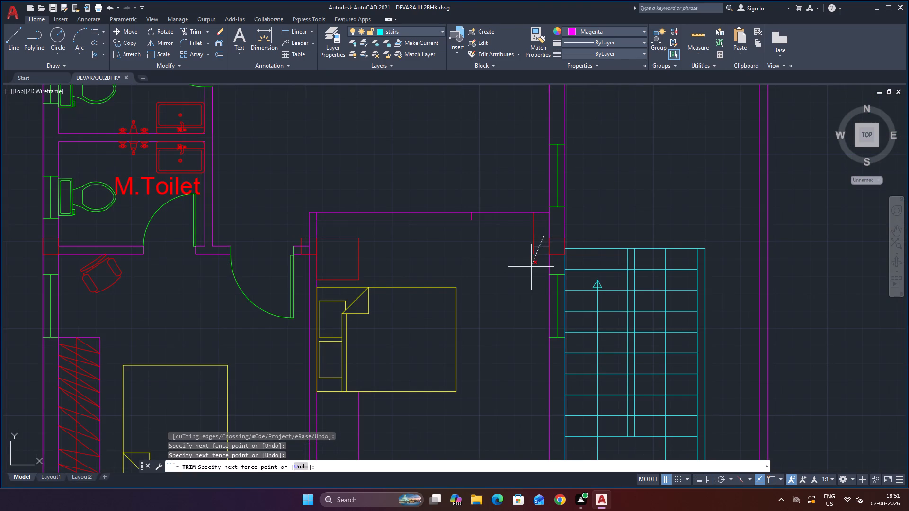
pyautogui.click(531, 267)
pyautogui.click(539, 232)
pyautogui.click(517, 242)
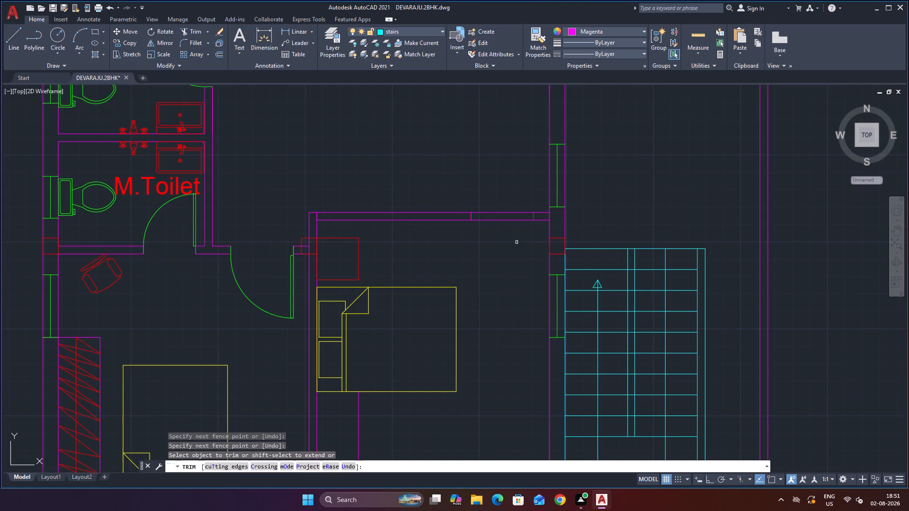
# Trim away the shorter green window below the upper column in the hall's exterior wall on the first floor.
pyautogui.scroll(-1, 506, 255)
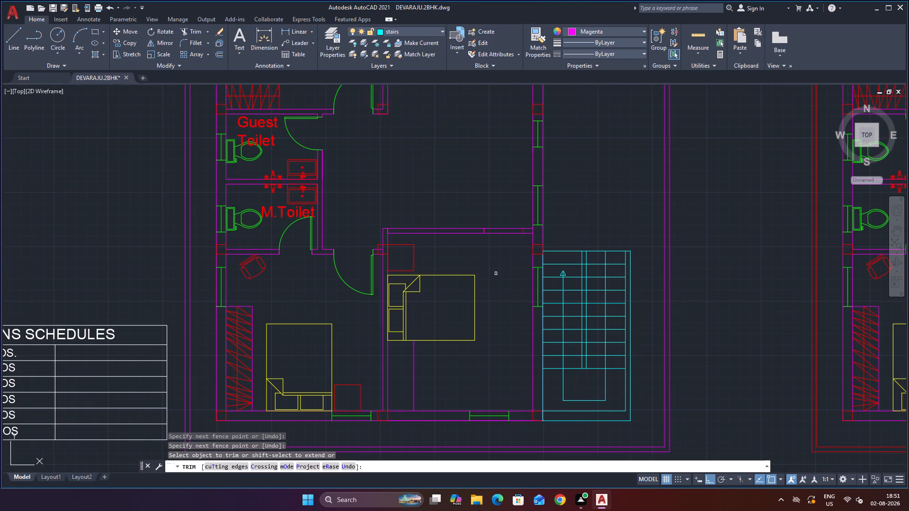
pyautogui.scroll(1, 499, 246)
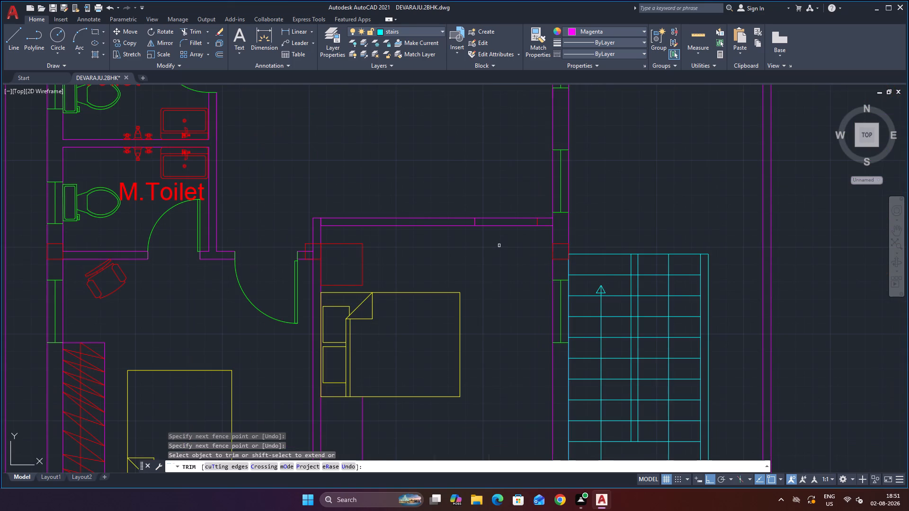
pyautogui.scroll(-2, 499, 246)
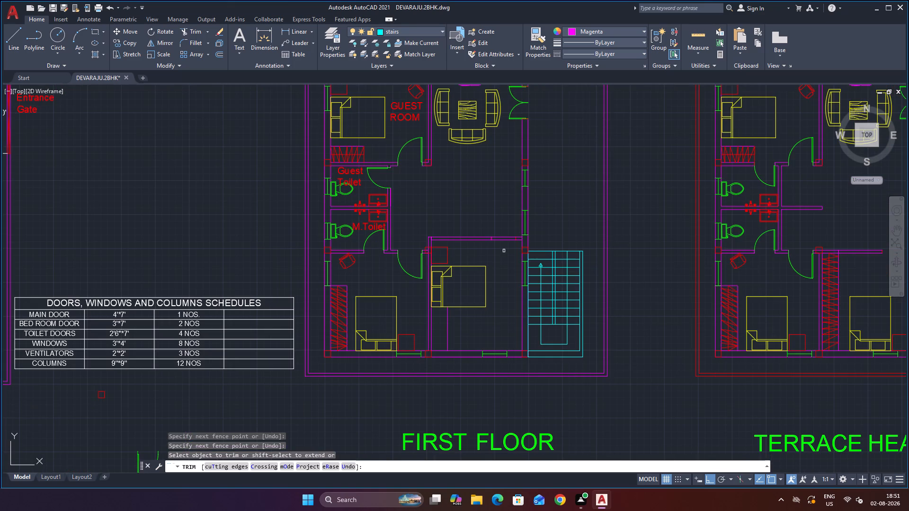
pyautogui.scroll(1, 551, 198)
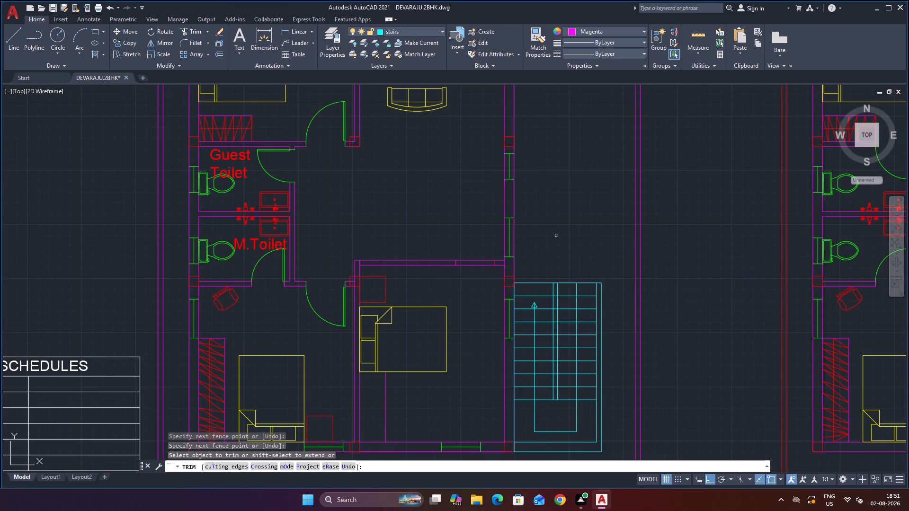
pyautogui.scroll(-2, 586, 188)
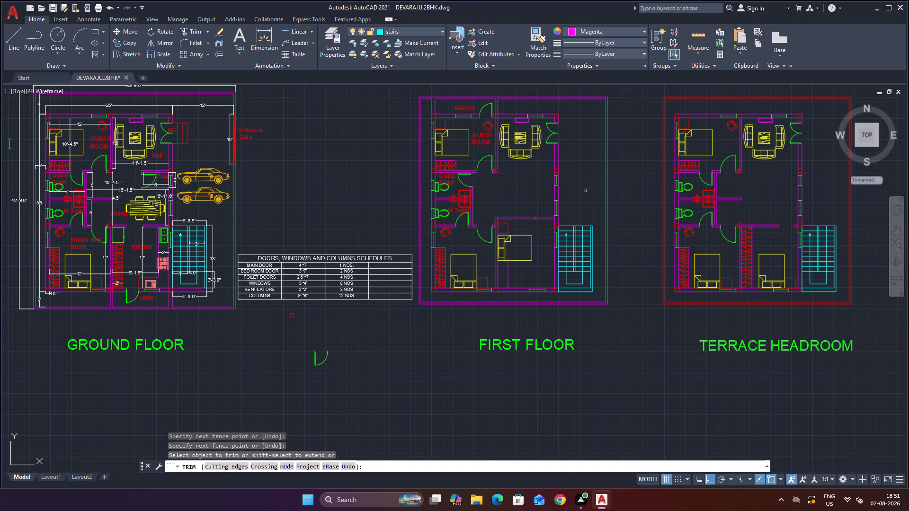
pyautogui.scroll(1, 555, 182)
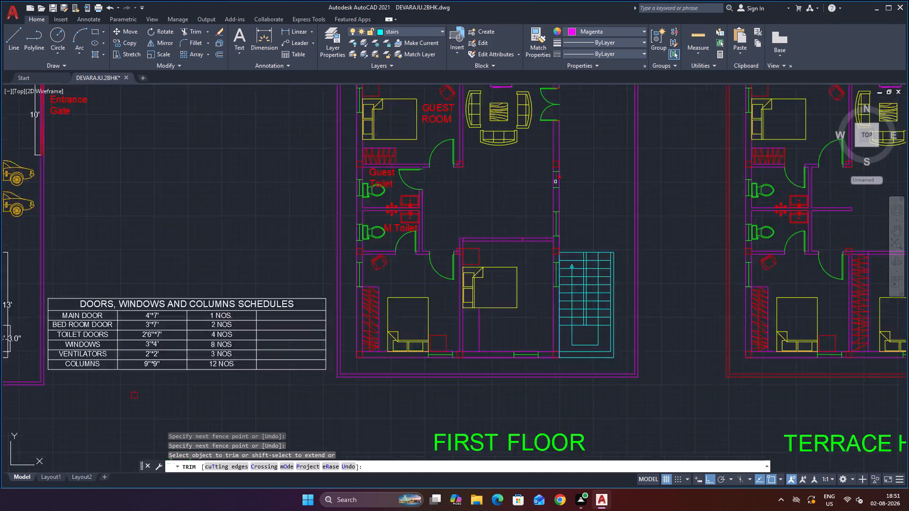
pyautogui.scroll(2, 555, 182)
pyautogui.click(559, 152)
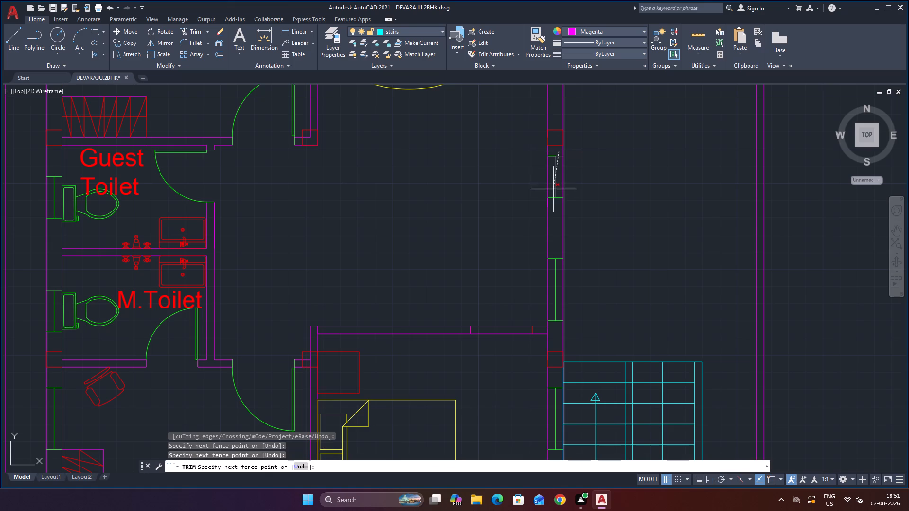
pyautogui.click(555, 199)
pyautogui.click(554, 157)
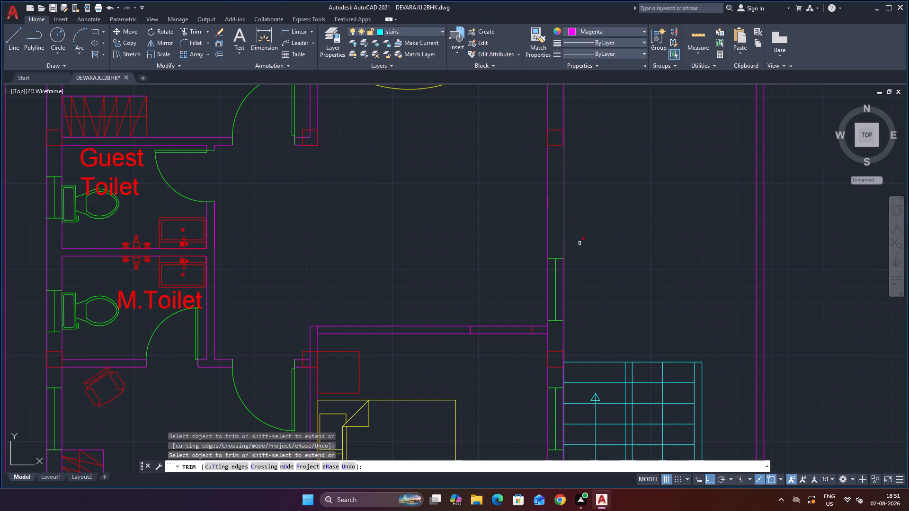
pyautogui.scroll(-1, 590, 248)
pyautogui.press('Escape')
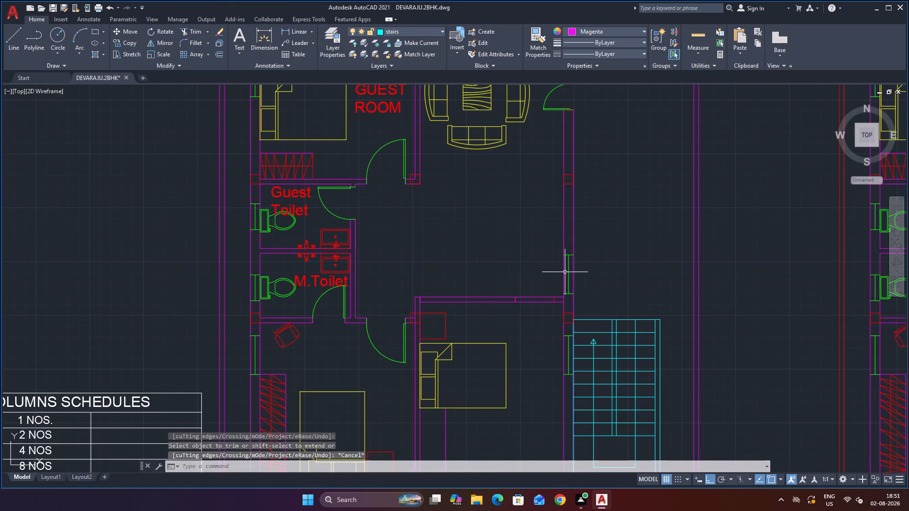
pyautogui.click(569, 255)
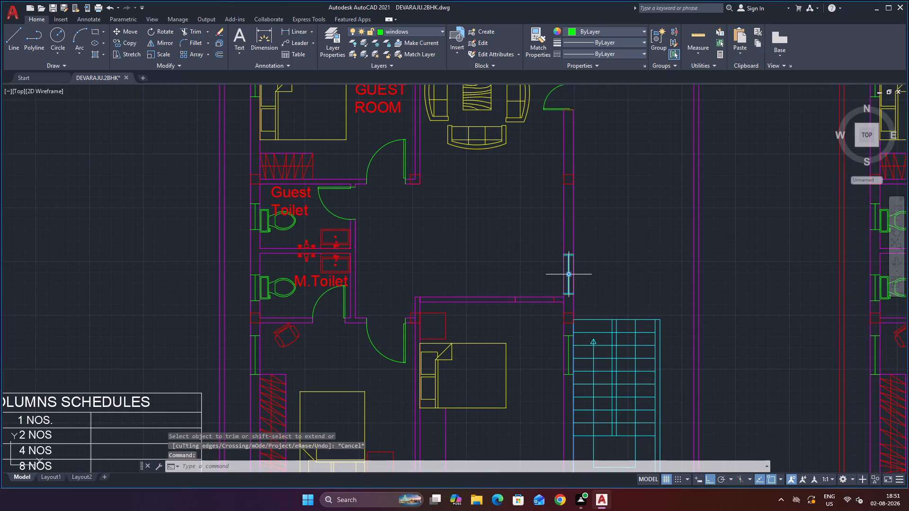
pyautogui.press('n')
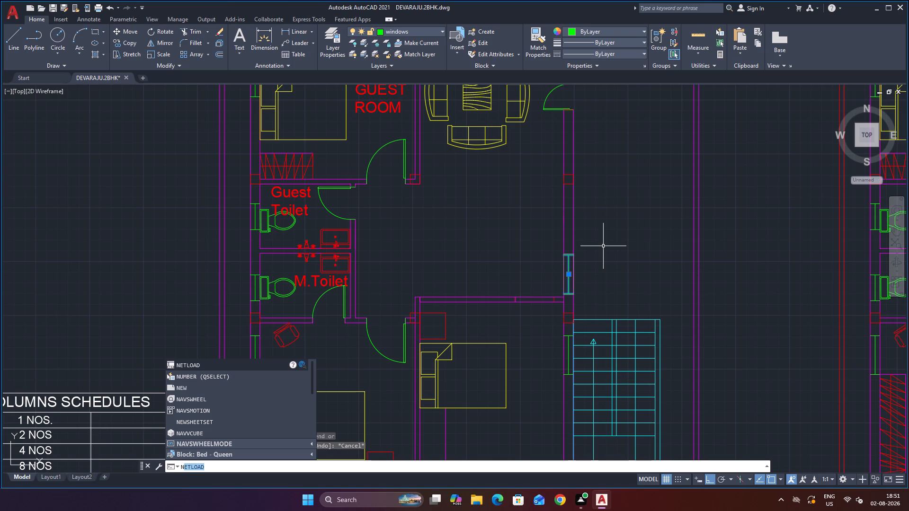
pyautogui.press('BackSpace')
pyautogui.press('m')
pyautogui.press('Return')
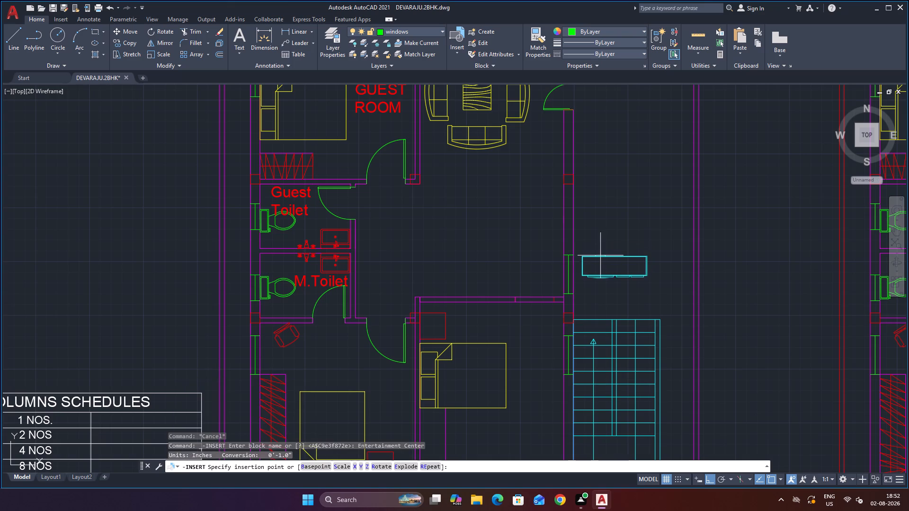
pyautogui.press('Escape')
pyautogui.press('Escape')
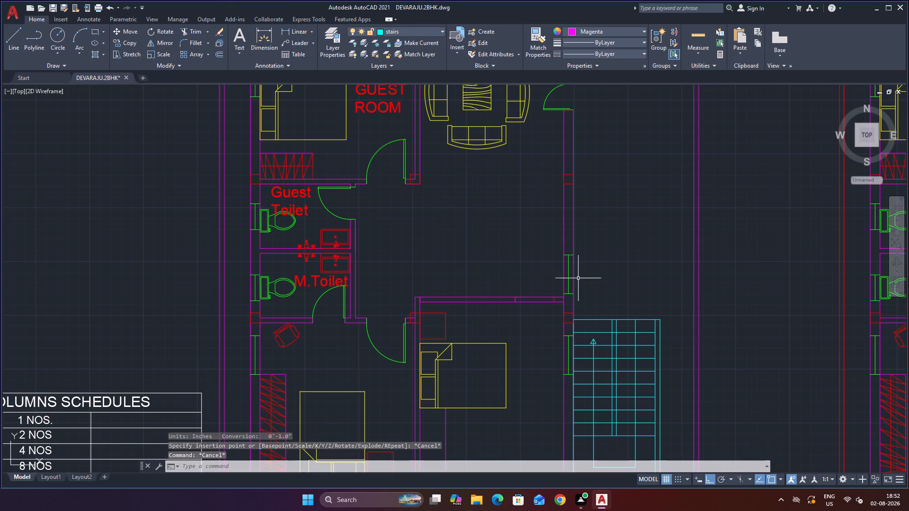
# Move the remaining first-floor hall window north along the exterior wall by its own length, using its outer corners as reference points.
pyautogui.click(568, 292)
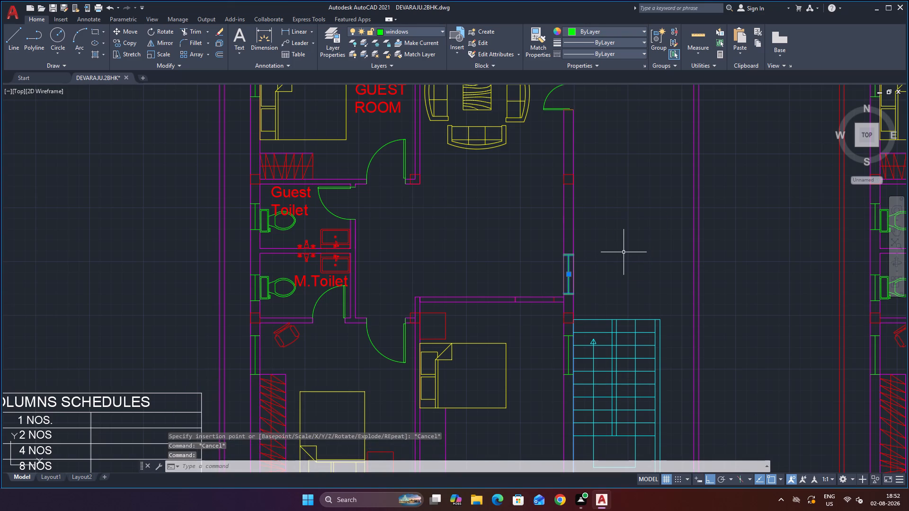
pyautogui.press('m')
pyautogui.press('Return')
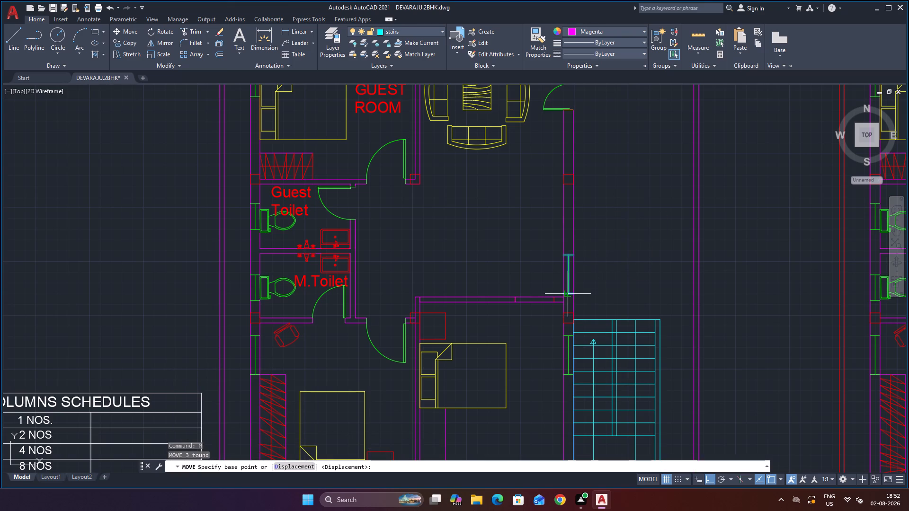
pyautogui.scroll(2, 570, 297)
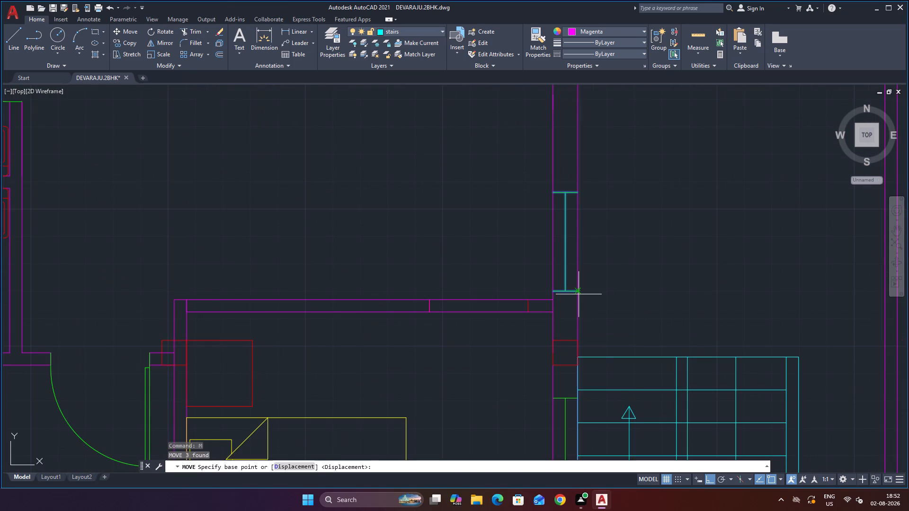
pyautogui.click(579, 294)
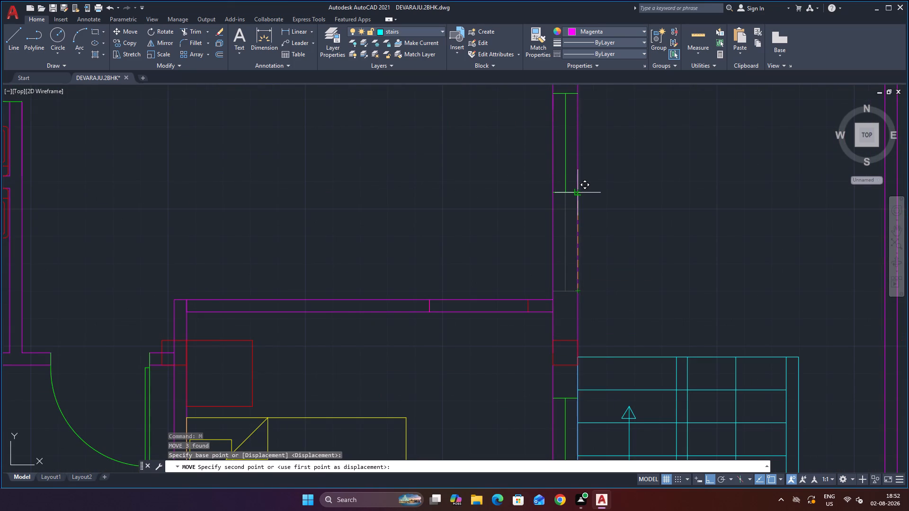
pyautogui.click(579, 190)
pyautogui.scroll(-4, 587, 182)
pyautogui.scroll(2, 616, 171)
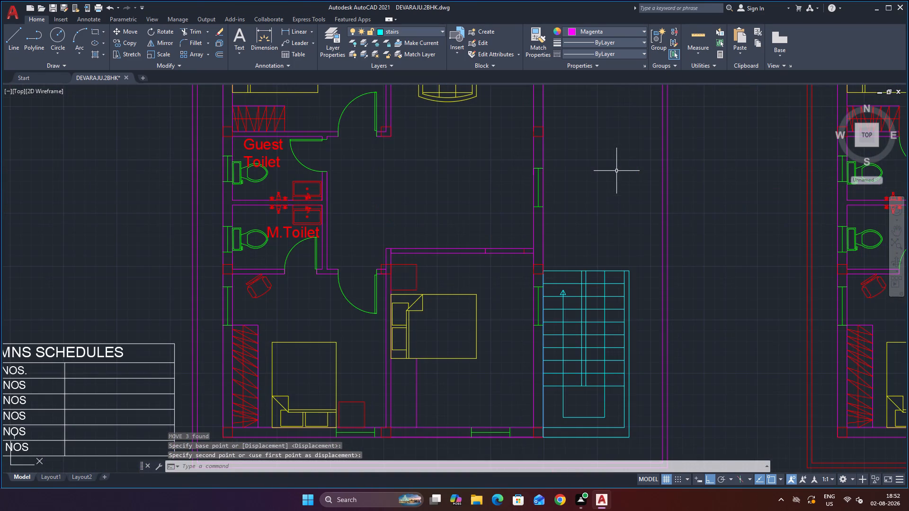
pyautogui.scroll(-2, 616, 171)
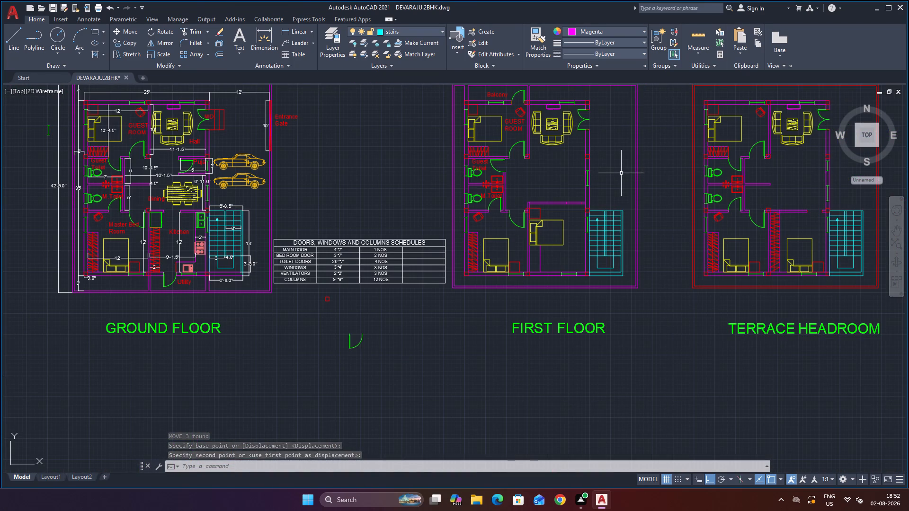
pyautogui.press('Escape')
pyautogui.press('Escape')
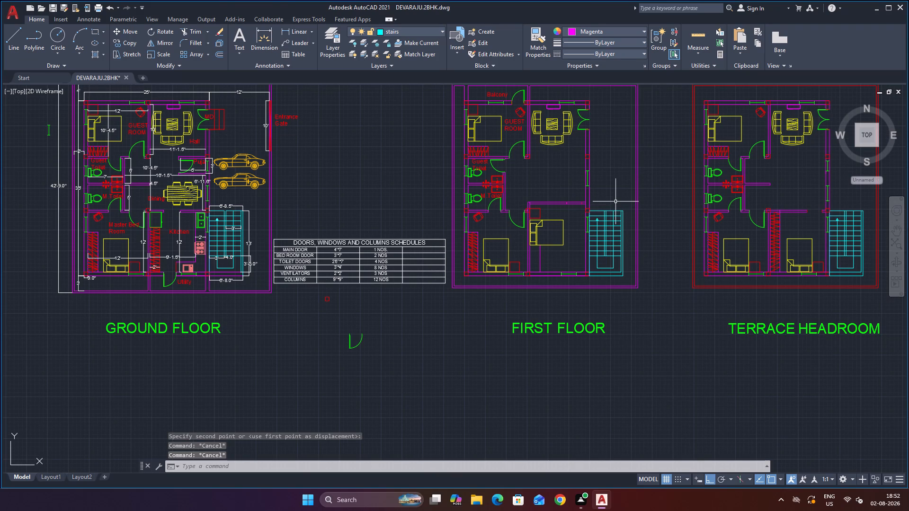
# Trim away the short vertical line crossing the partition's thickness at its west corner above the first-floor bedroom.
pyautogui.scroll(1, 576, 233)
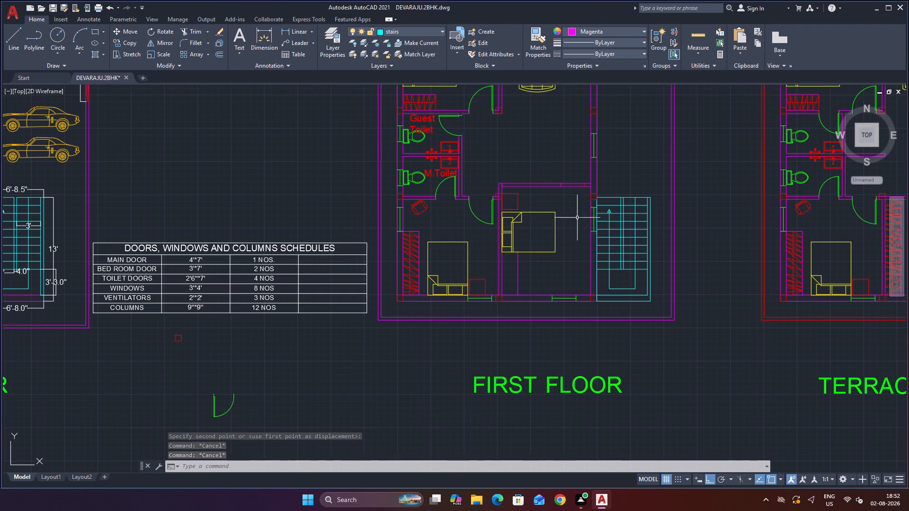
pyautogui.scroll(2, 536, 204)
pyautogui.scroll(2, 456, 151)
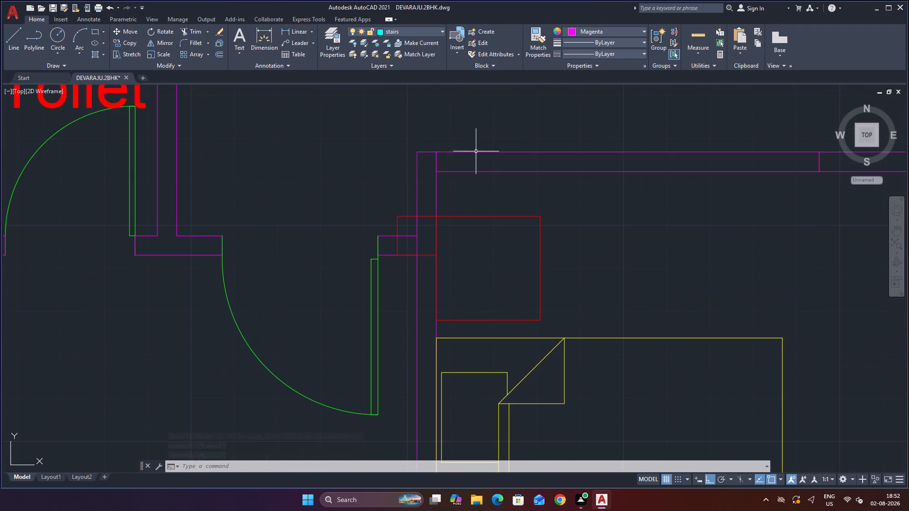
pyautogui.write('TR')
pyautogui.press('Return')
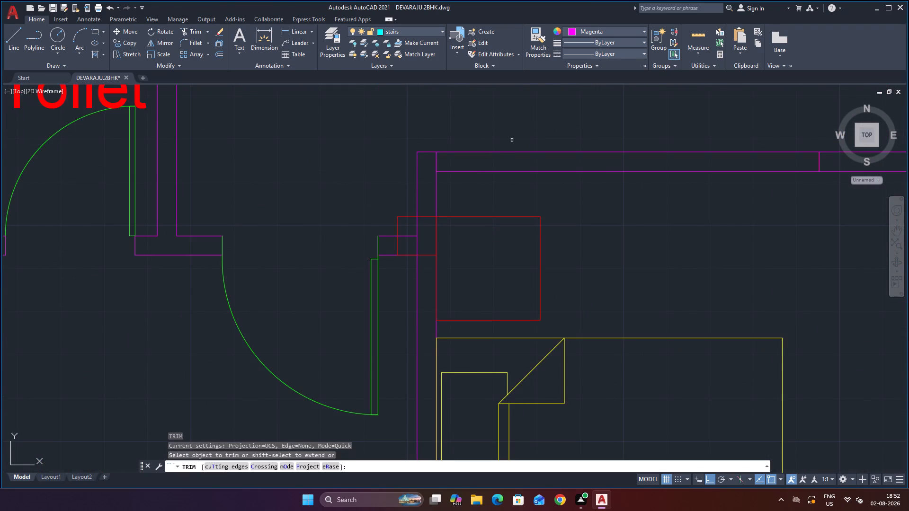
pyautogui.click(435, 163)
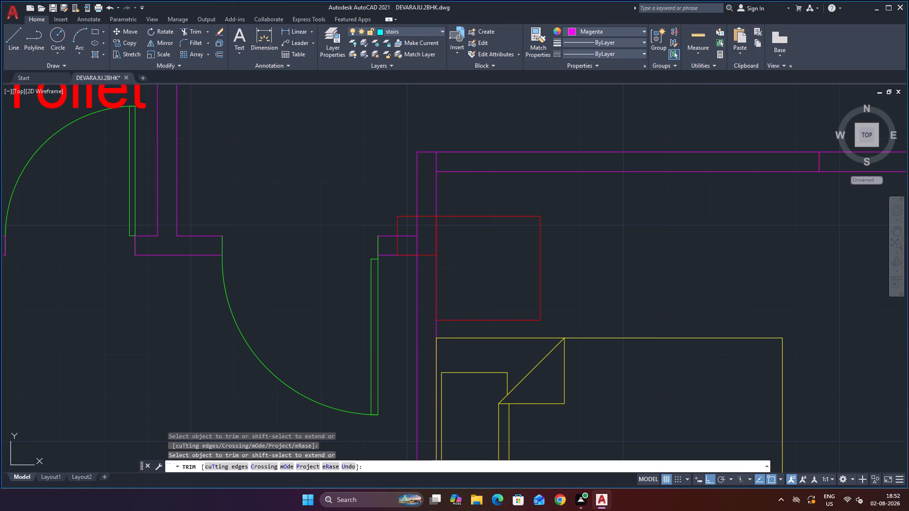
pyautogui.click(457, 158)
pyautogui.click(429, 162)
# Trim both partition lines between the magenta and red jamb lines to open a doorway near the first-floor exterior wall.
pyautogui.scroll(-2, 498, 219)
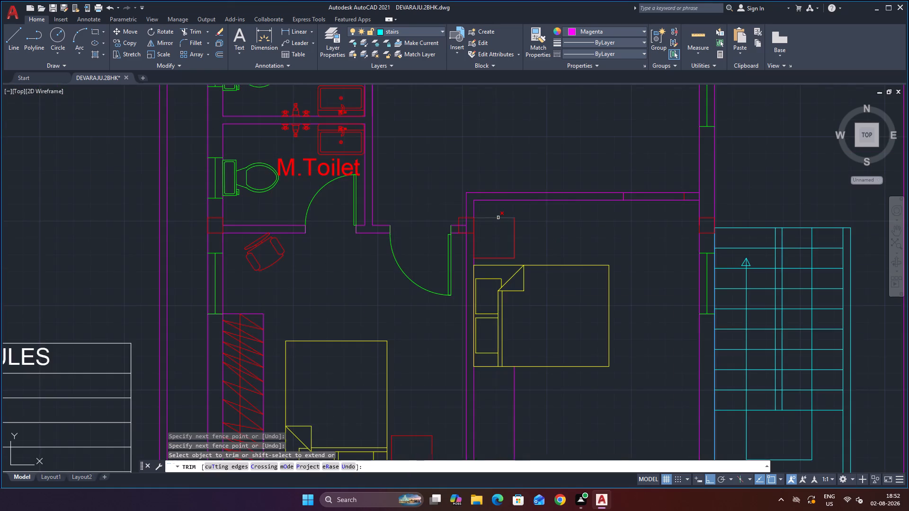
pyautogui.scroll(2, 695, 207)
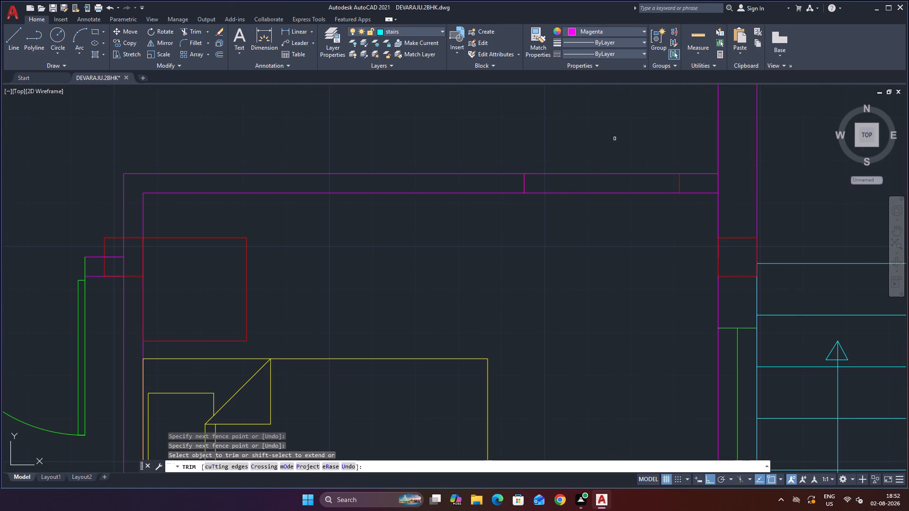
pyautogui.moveTo(616, 136); pyautogui.dragTo(608, 151)
pyautogui.moveTo(601, 229); pyautogui.dragTo(591, 222)
pyautogui.click(603, 128)
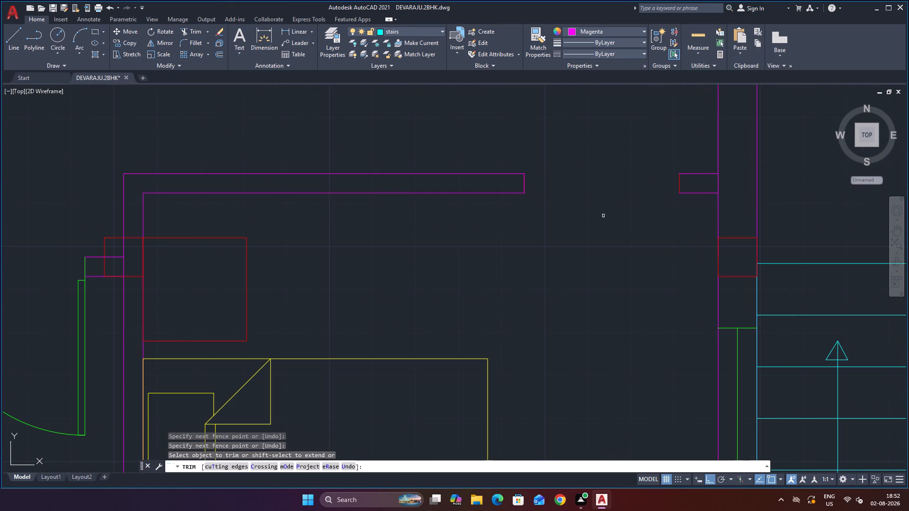
# Make walls the current layer and keep magenta as the current colour.
pyautogui.scroll(-2, 603, 227)
pyautogui.scroll(3, 635, 221)
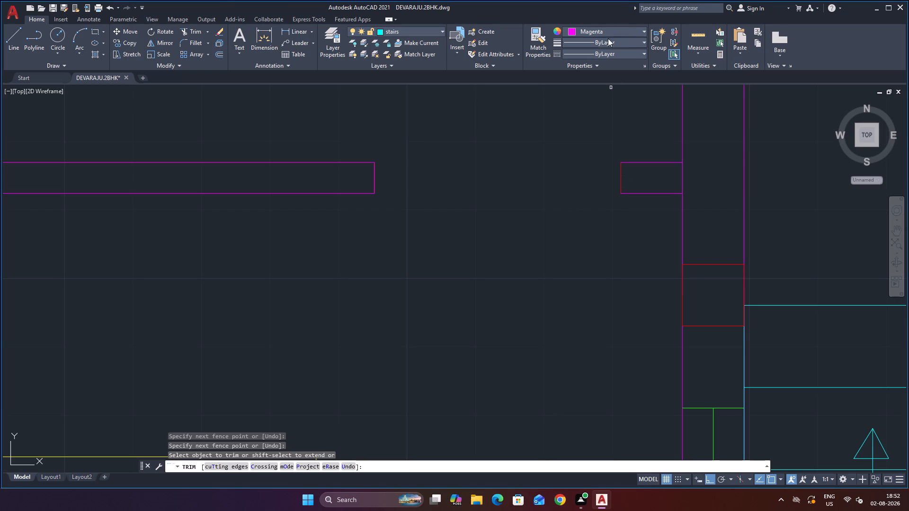
pyautogui.click(442, 32)
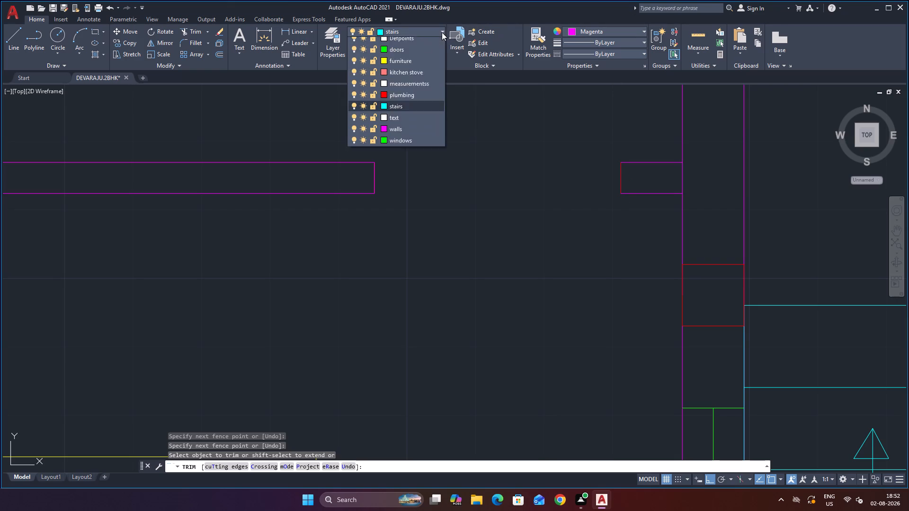
pyautogui.click(393, 169)
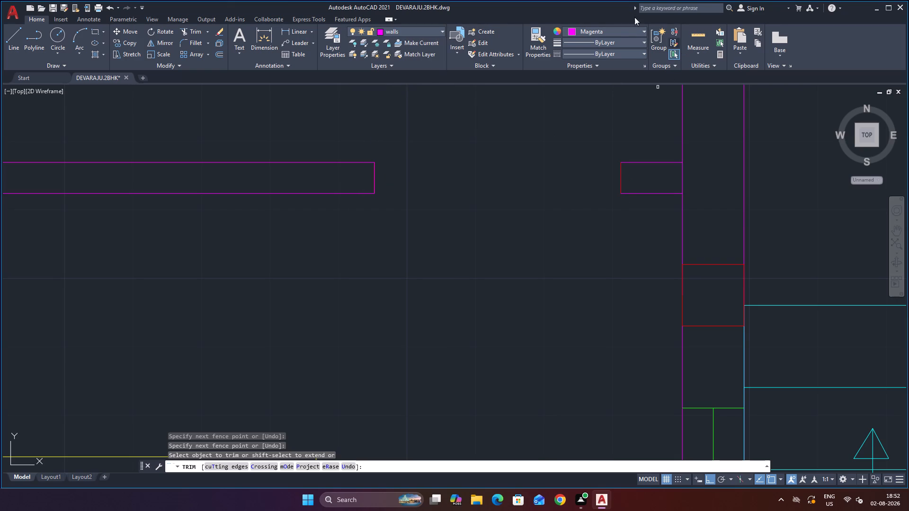
pyautogui.click(612, 27)
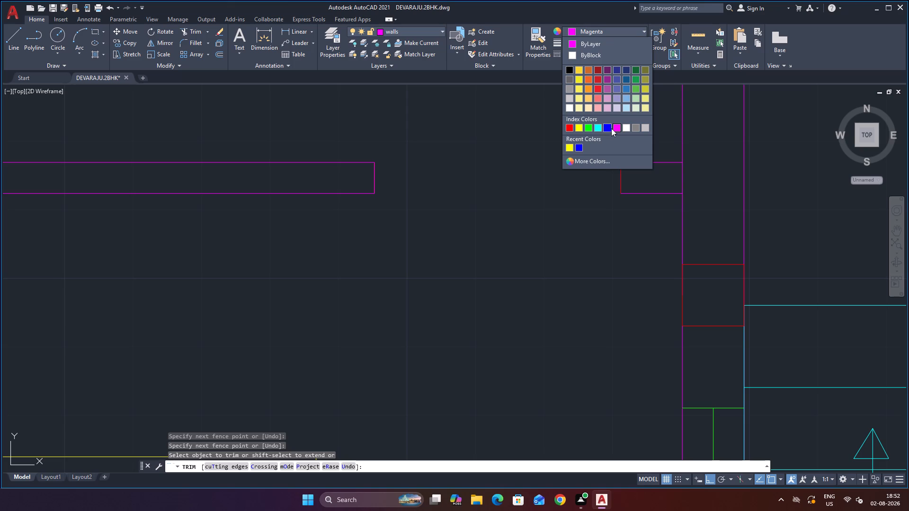
pyautogui.click(616, 130)
pyautogui.click(600, 221)
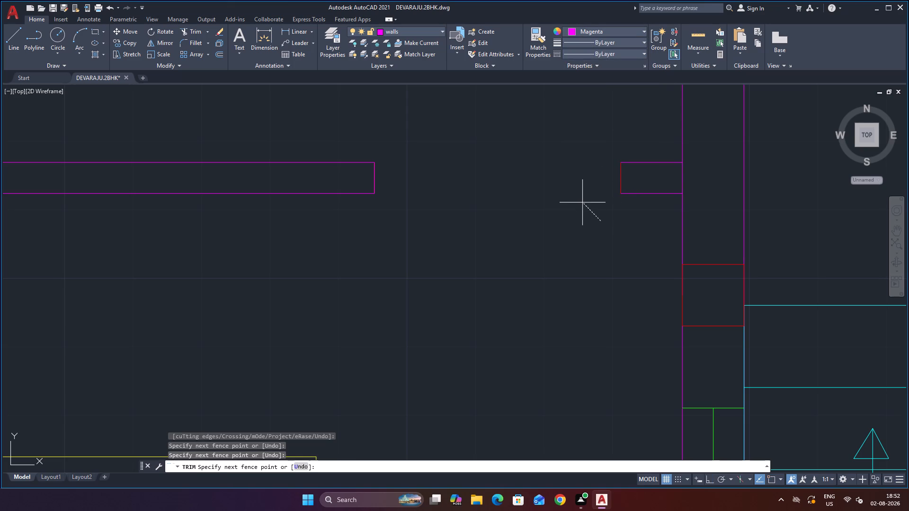
pyautogui.press('Escape')
# Recolour the red jamb line on the east side of the new doorway opening to magenta.
pyautogui.click(621, 179)
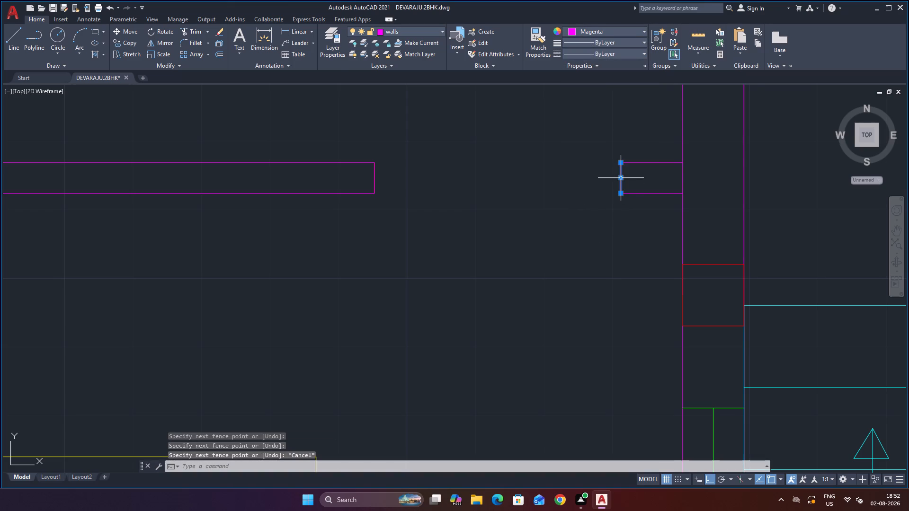
pyautogui.click(592, 32)
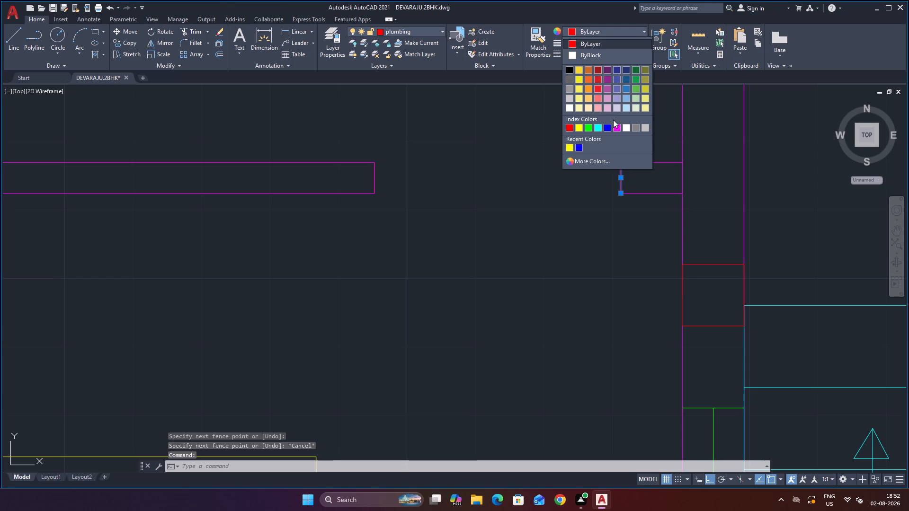
pyautogui.click(617, 131)
pyautogui.press('Escape')
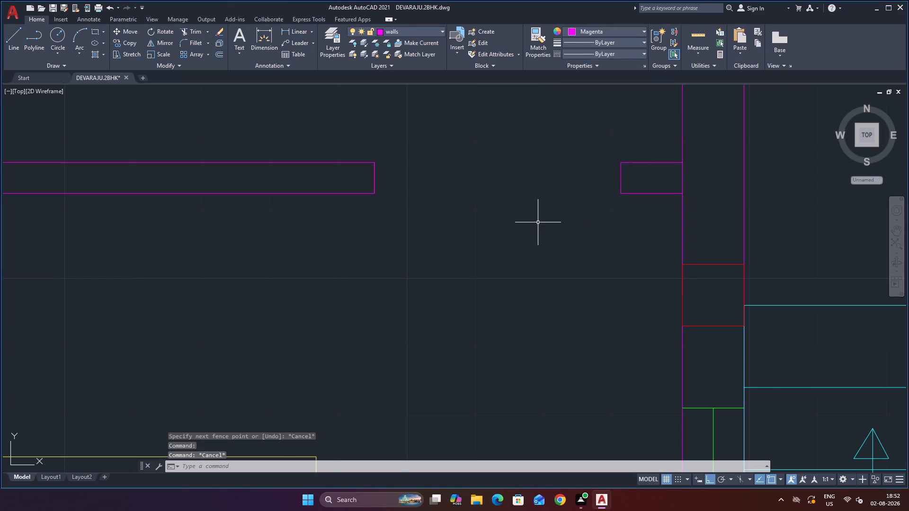
# Save the drawing.
pyautogui.scroll(-5, 536, 221)
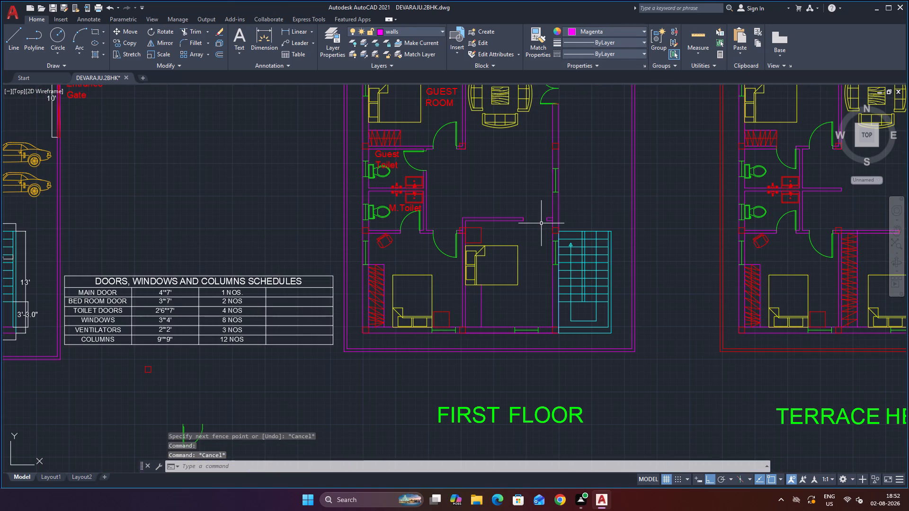
pyautogui.hotkey('ctrl', 's')
pyautogui.hotkey('ctrl', 's')
pyautogui.hotkey('ctrl', 's')
# Recolour the red bedside-table square above the bed in the first-floor bedroom beside the stairs to yellow.
pyautogui.scroll(2, 541, 223)
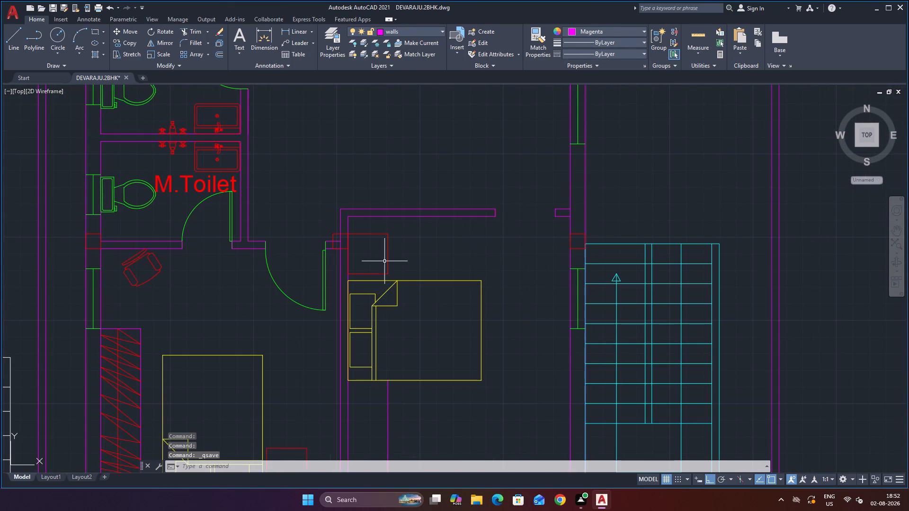
pyautogui.click(389, 261)
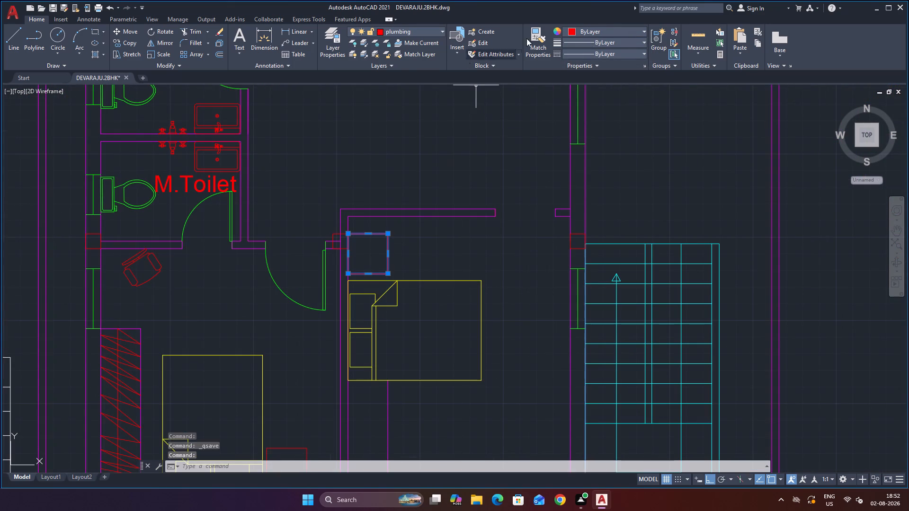
pyautogui.click(600, 32)
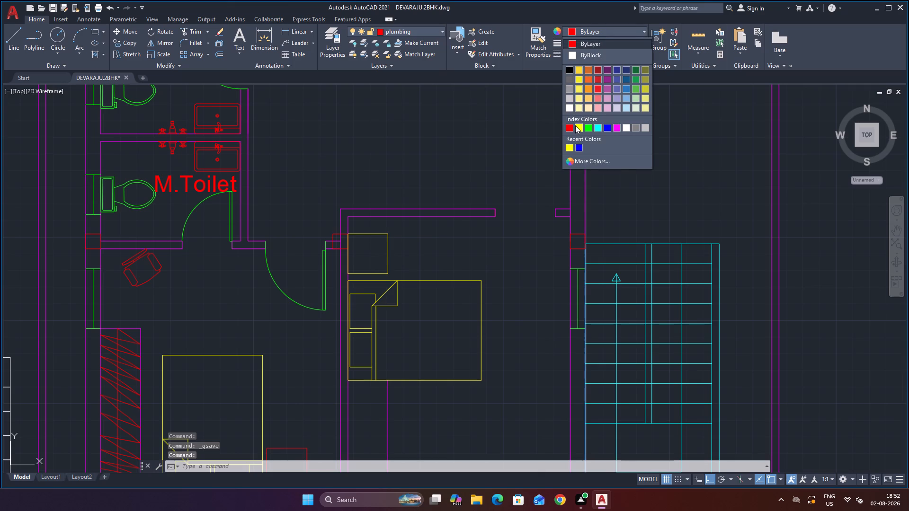
pyautogui.click(575, 125)
pyautogui.scroll(-1, 430, 194)
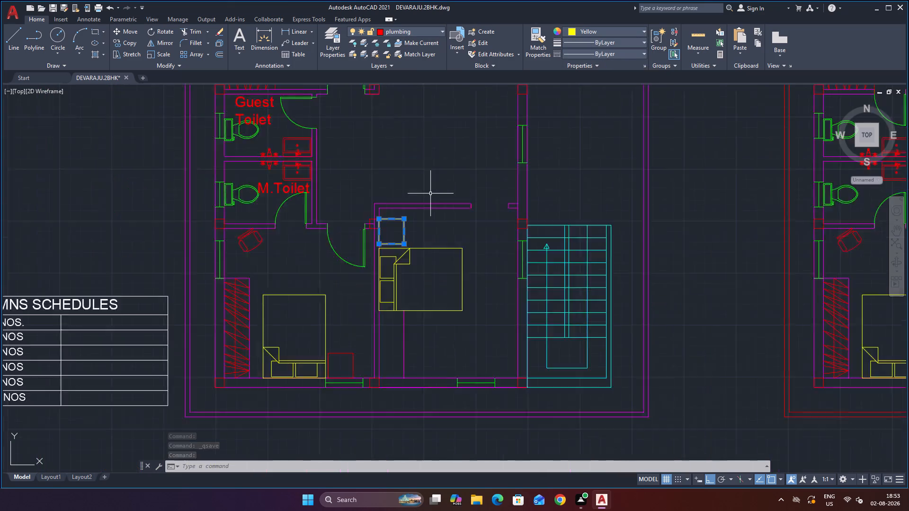
pyautogui.scroll(-1, 430, 194)
pyautogui.press('Escape')
# Save the drawing again.
pyautogui.scroll(-1, 471, 234)
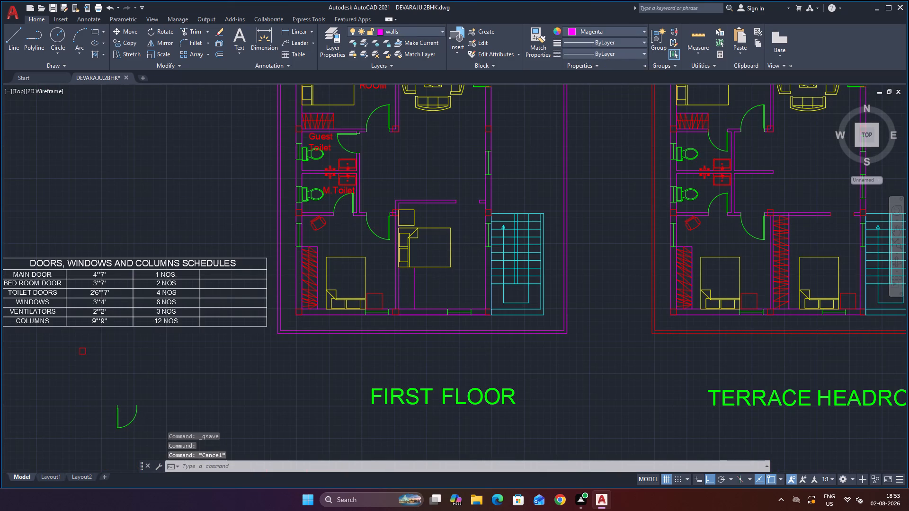
pyautogui.hotkey('ctrl', 's')
pyautogui.hotkey('ctrl', 's')
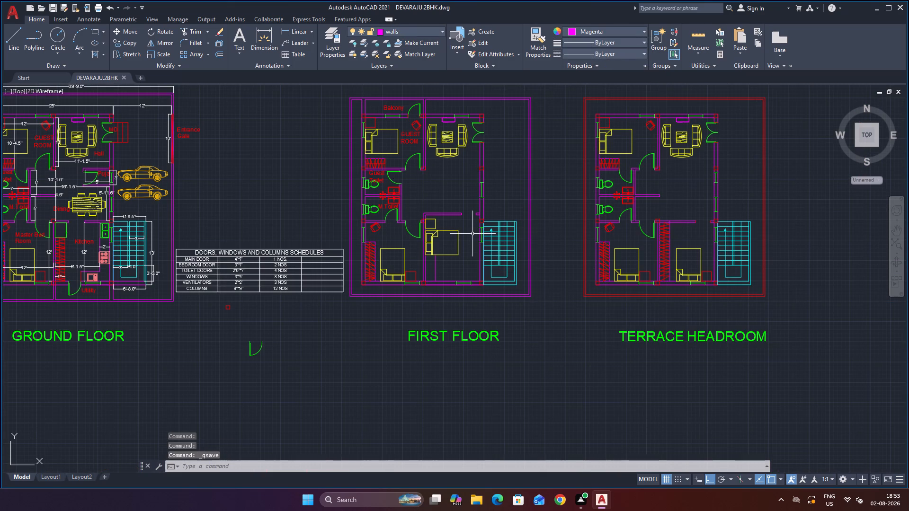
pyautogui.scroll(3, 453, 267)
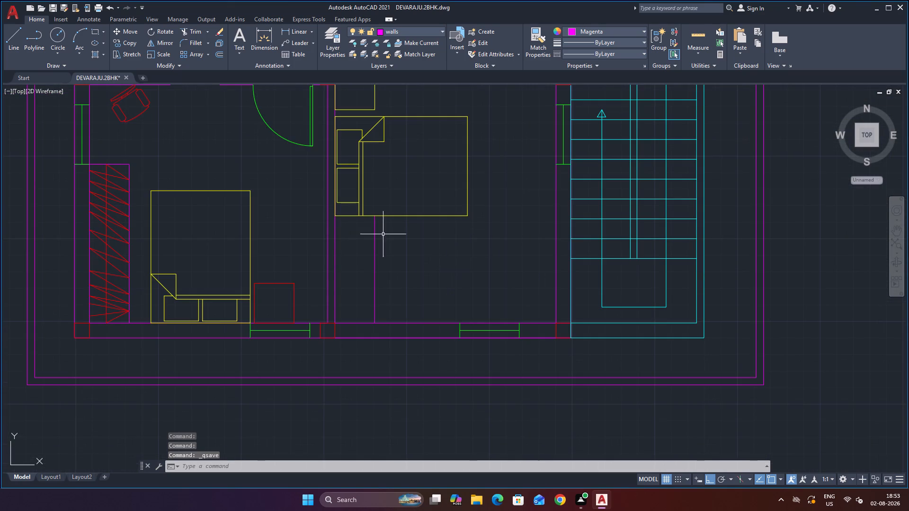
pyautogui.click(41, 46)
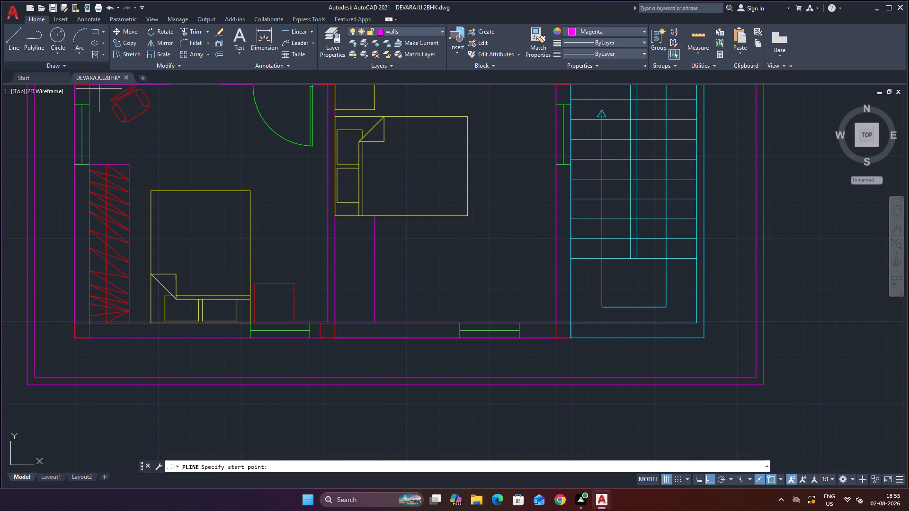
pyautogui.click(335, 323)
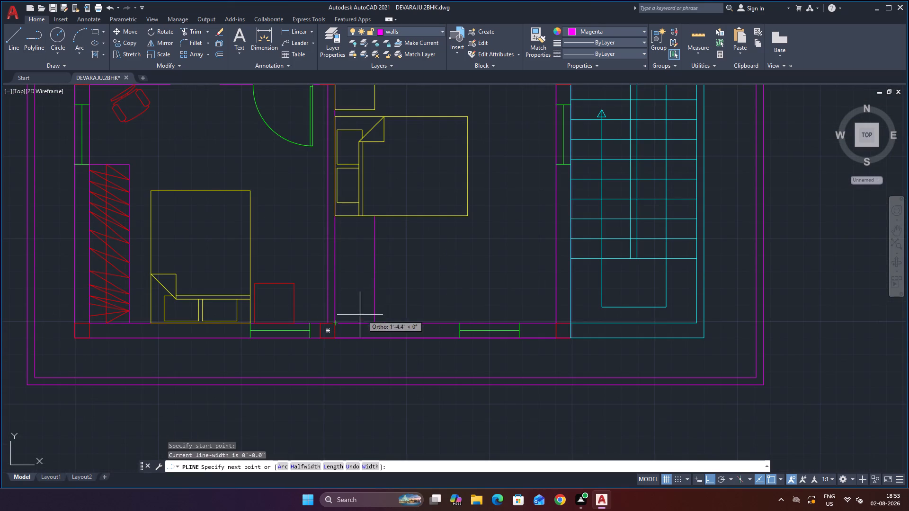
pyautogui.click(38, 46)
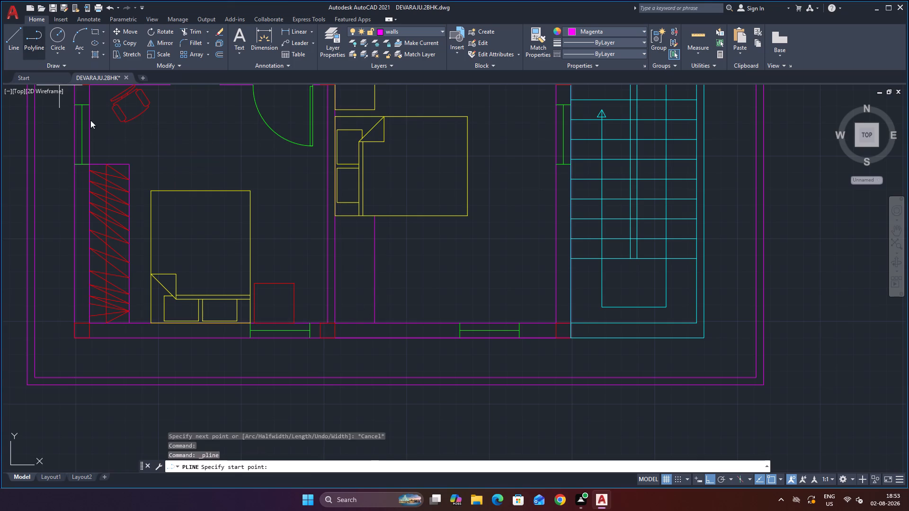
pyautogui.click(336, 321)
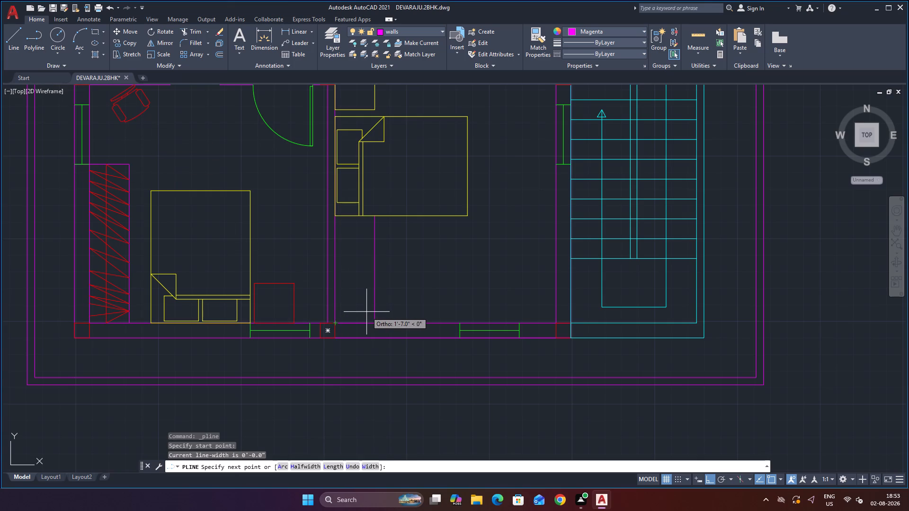
# Turn Ortho mode off and abandon the started polyline.
pyautogui.press('F8')
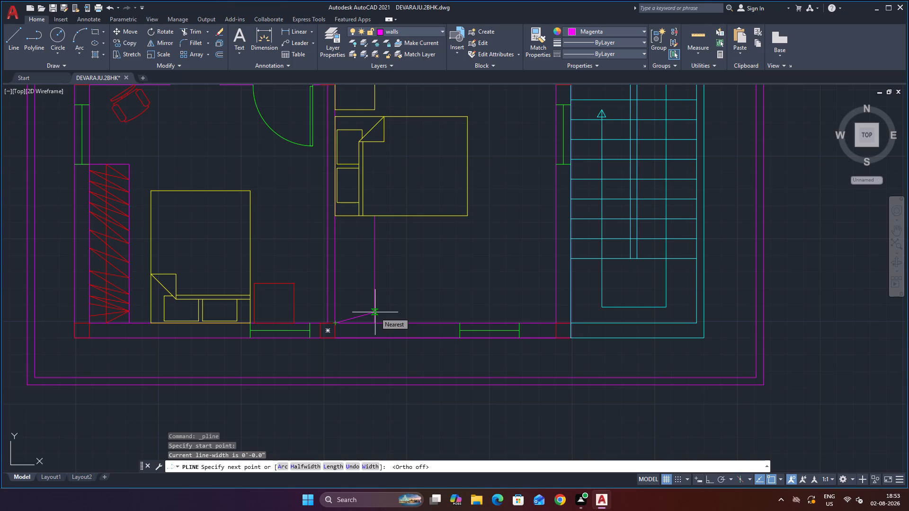
pyautogui.press('Escape')
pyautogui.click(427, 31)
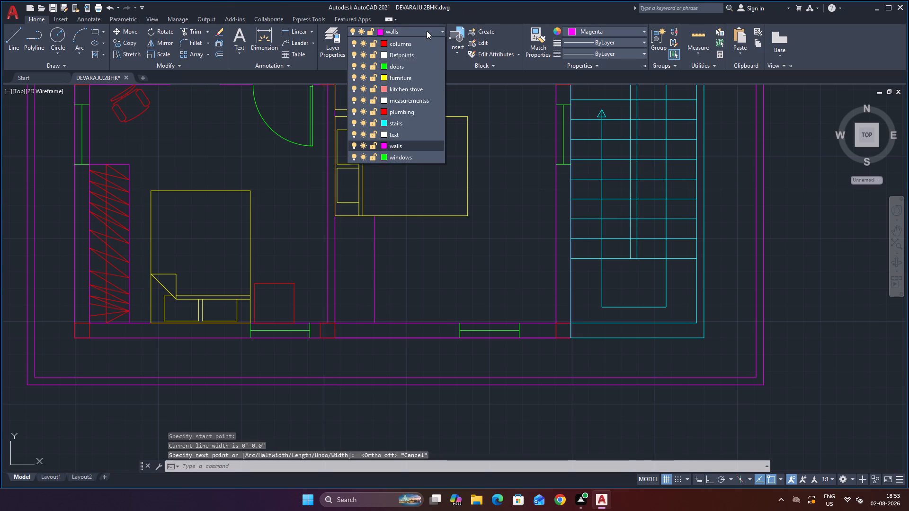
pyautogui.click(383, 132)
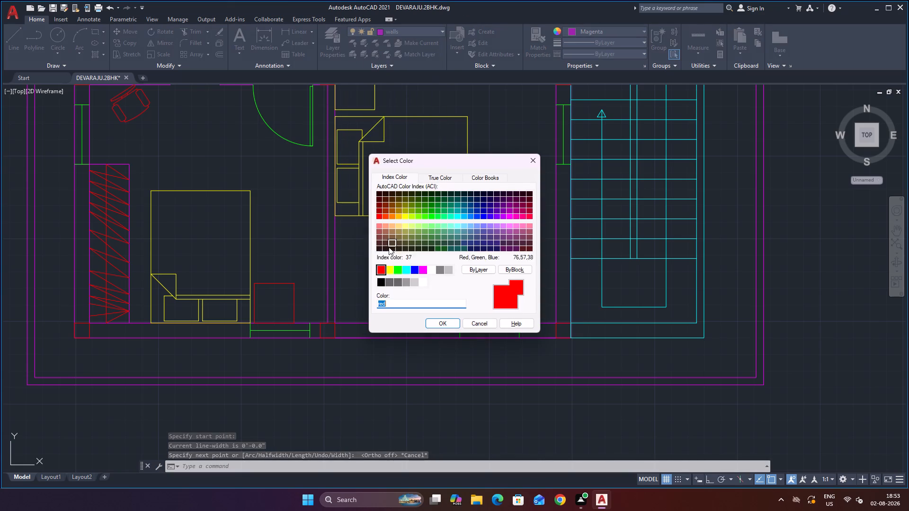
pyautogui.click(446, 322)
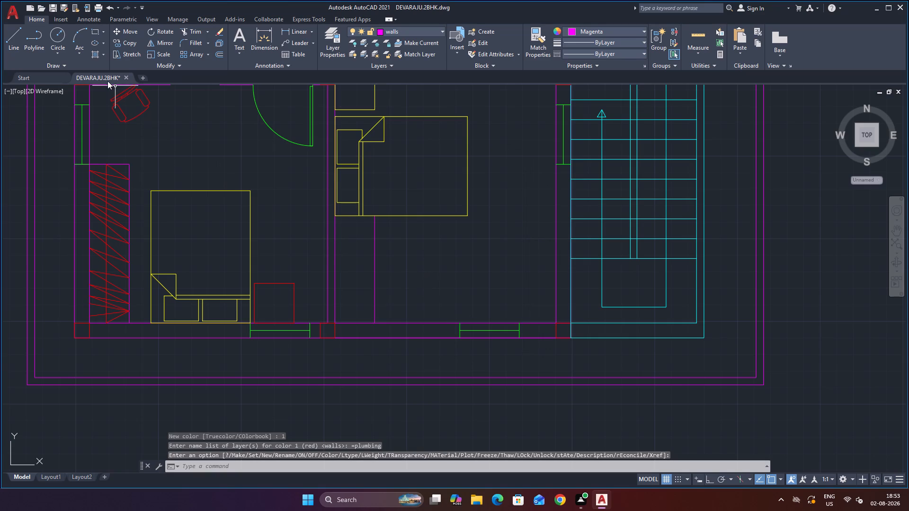
# Draw zigzag hanger lines between the wardrobe's two long sides, from its bottom wall corner up to the bed, in the first-floor bedroom beside the stairs.
pyautogui.click(9, 37)
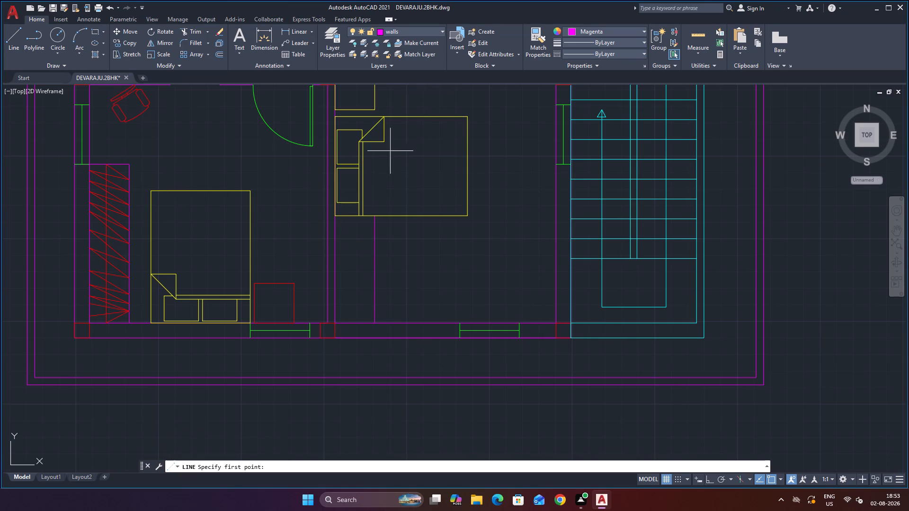
pyautogui.click(337, 324)
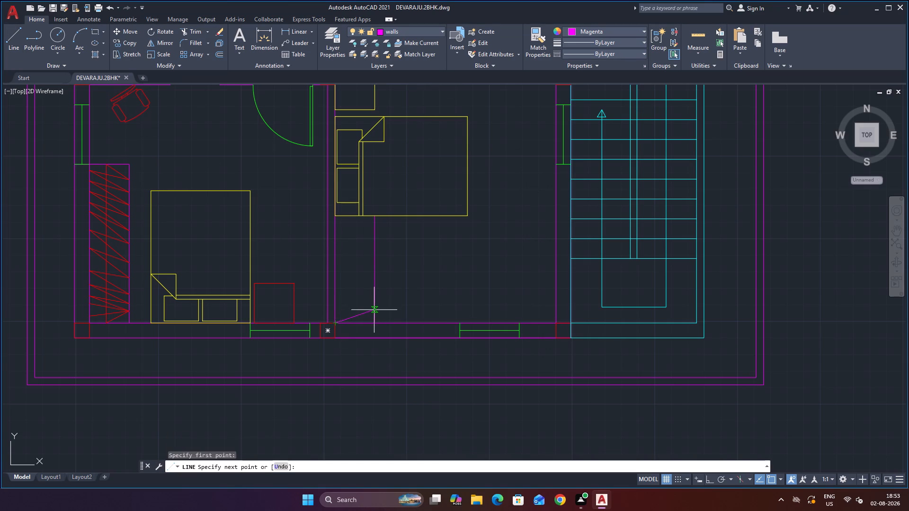
pyautogui.click(375, 314)
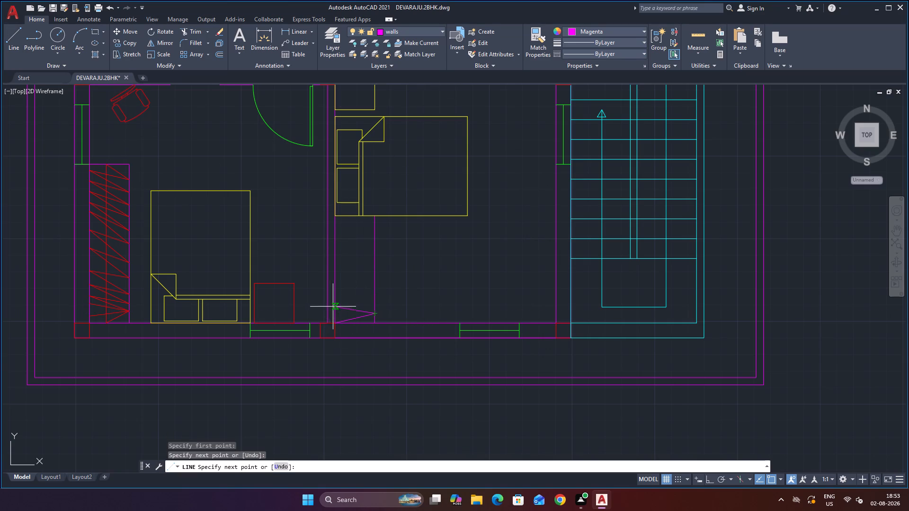
pyautogui.scroll(3, 339, 305)
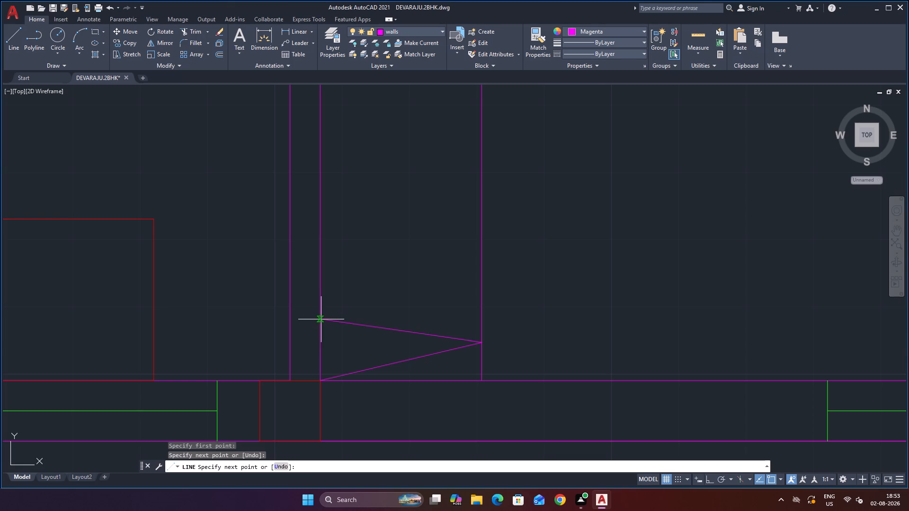
pyautogui.click(321, 319)
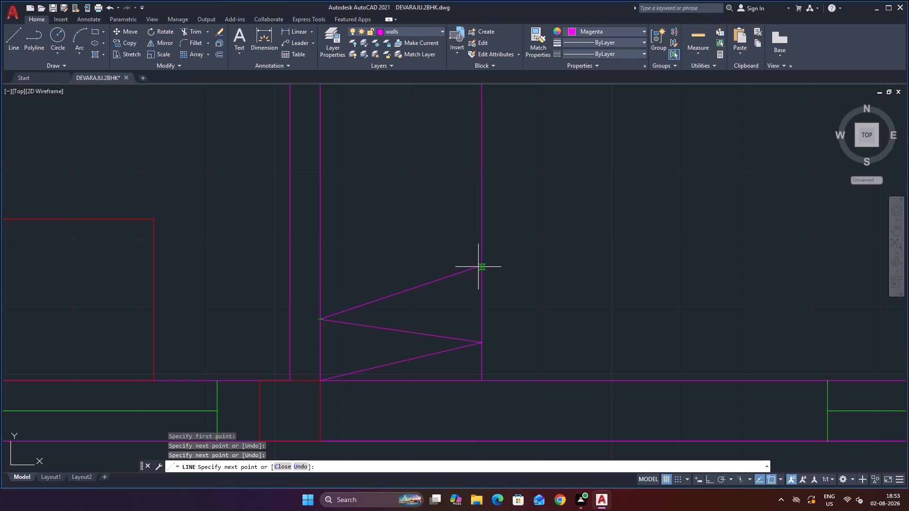
pyautogui.click(480, 264)
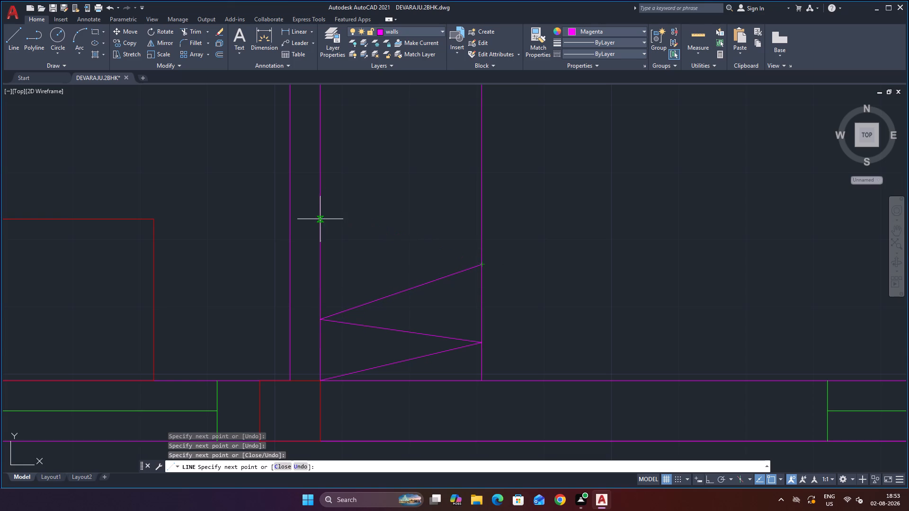
pyautogui.click(320, 238)
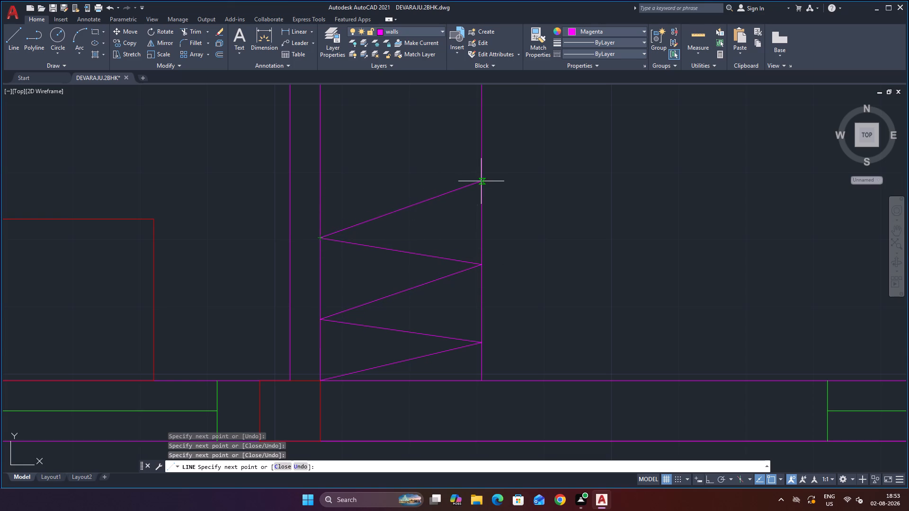
pyautogui.click(483, 180)
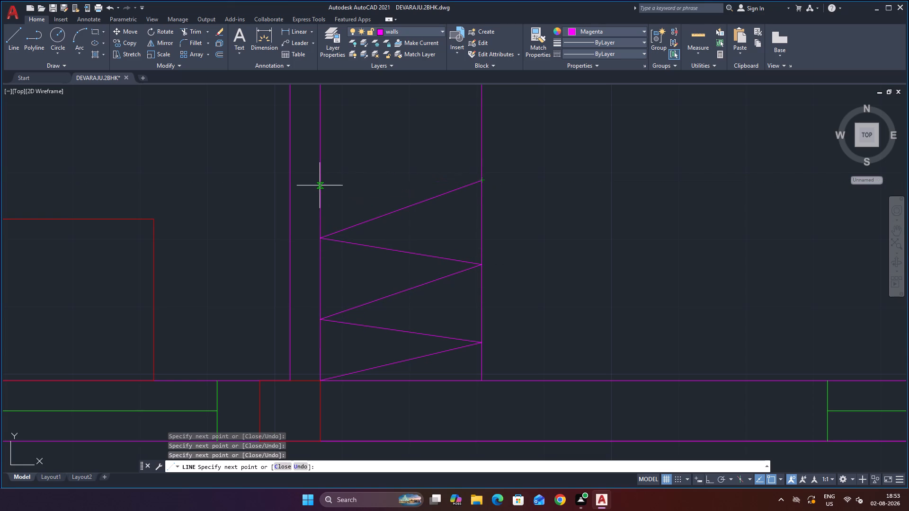
pyautogui.click(320, 182)
pyautogui.click(479, 138)
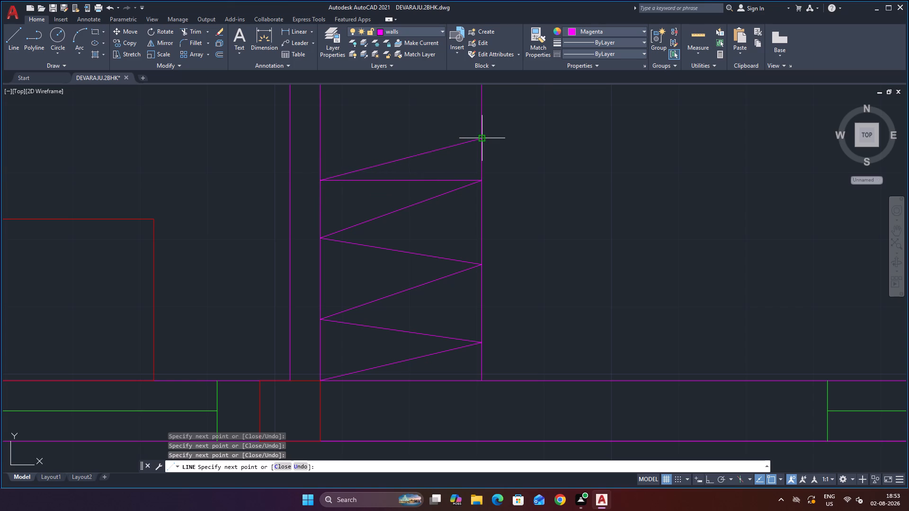
pyautogui.scroll(-3, 480, 137)
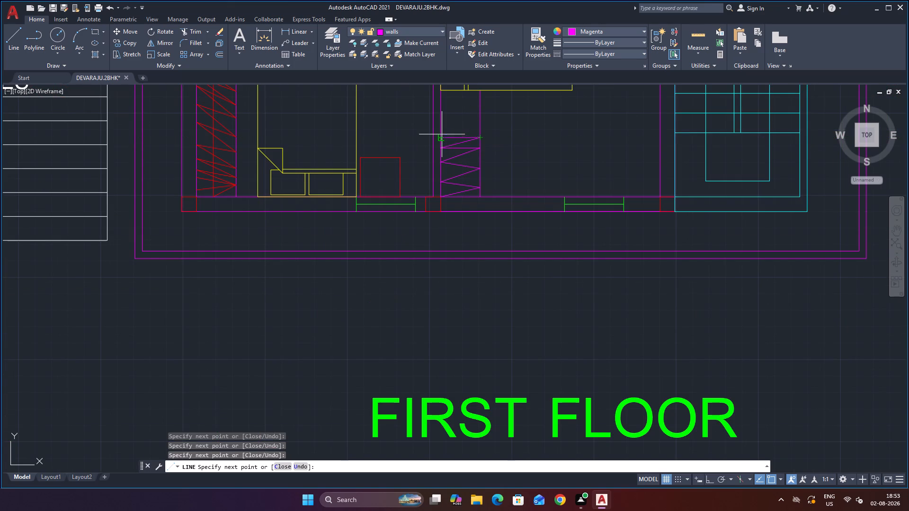
pyautogui.click(440, 133)
pyautogui.click(479, 120)
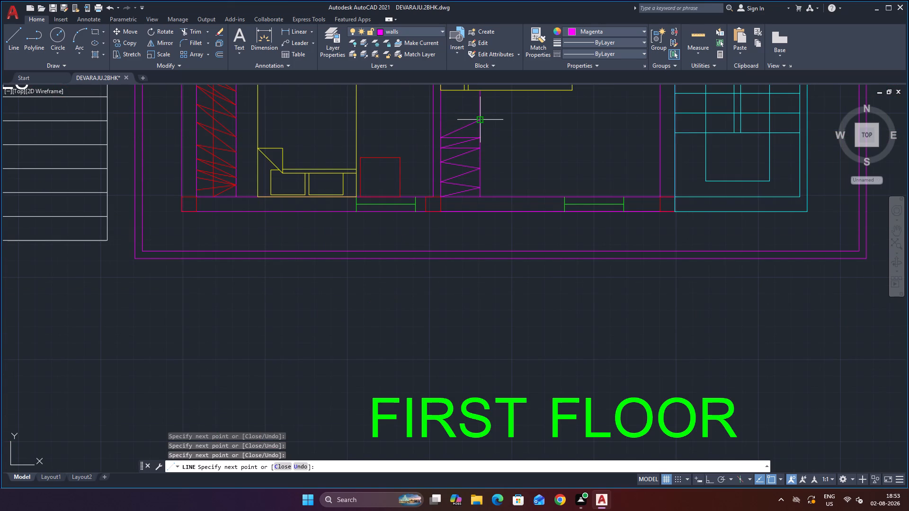
pyautogui.click(441, 117)
pyautogui.click(479, 108)
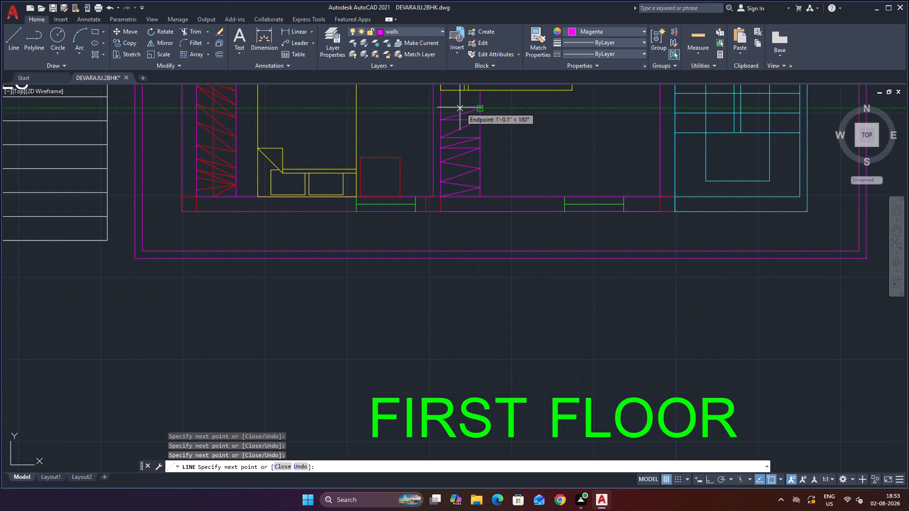
pyautogui.click(445, 106)
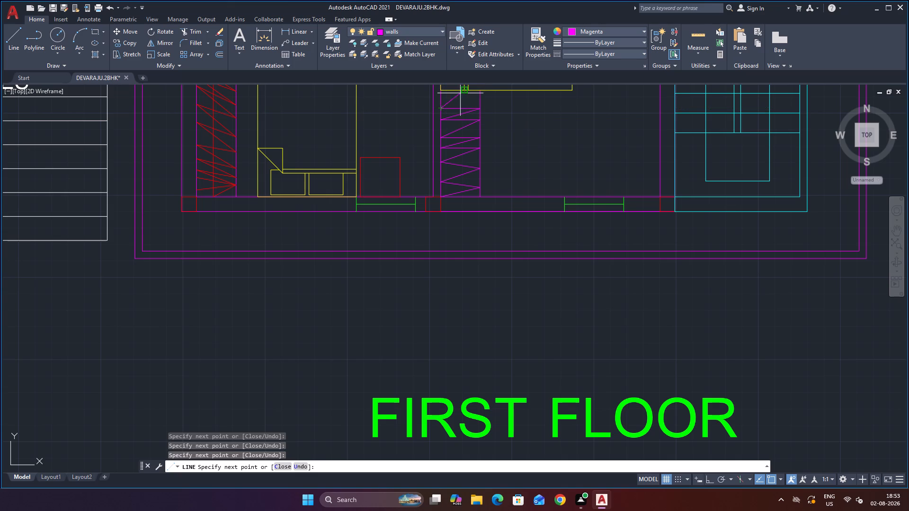
pyautogui.scroll(-3, 476, 106)
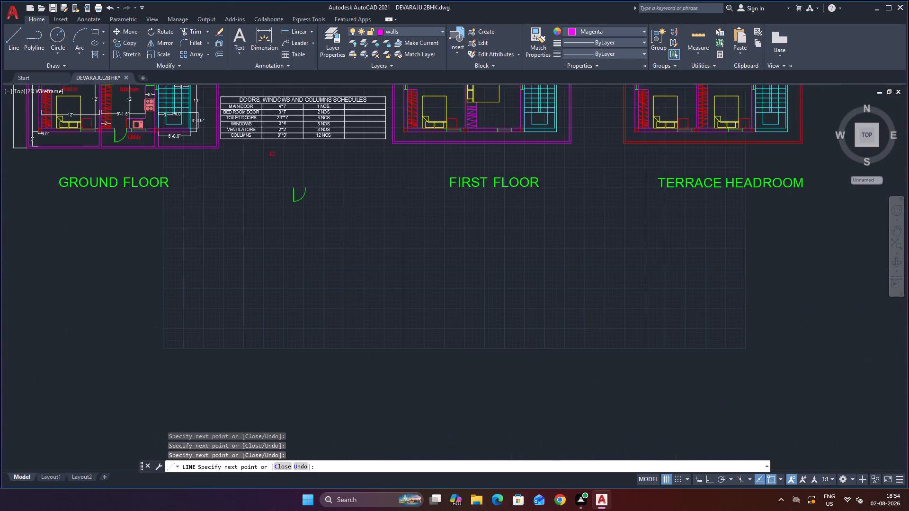
pyautogui.scroll(4, 475, 101)
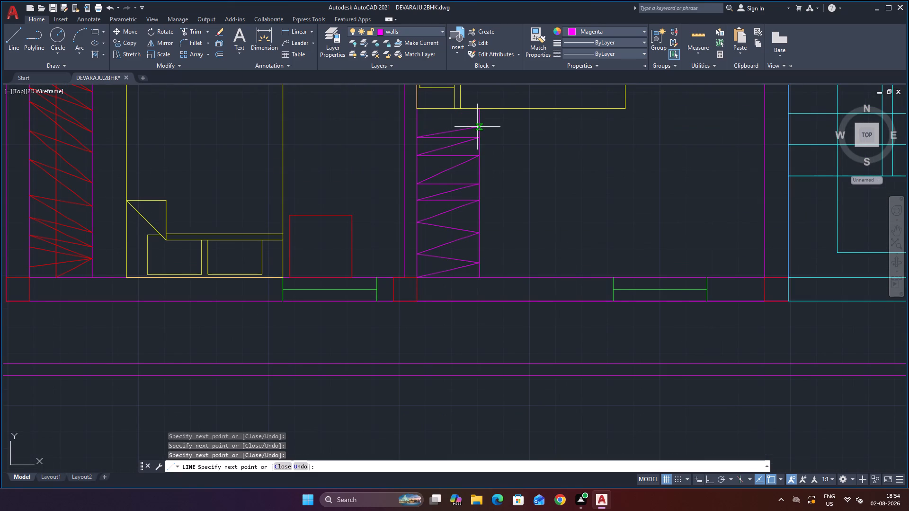
pyautogui.click(477, 127)
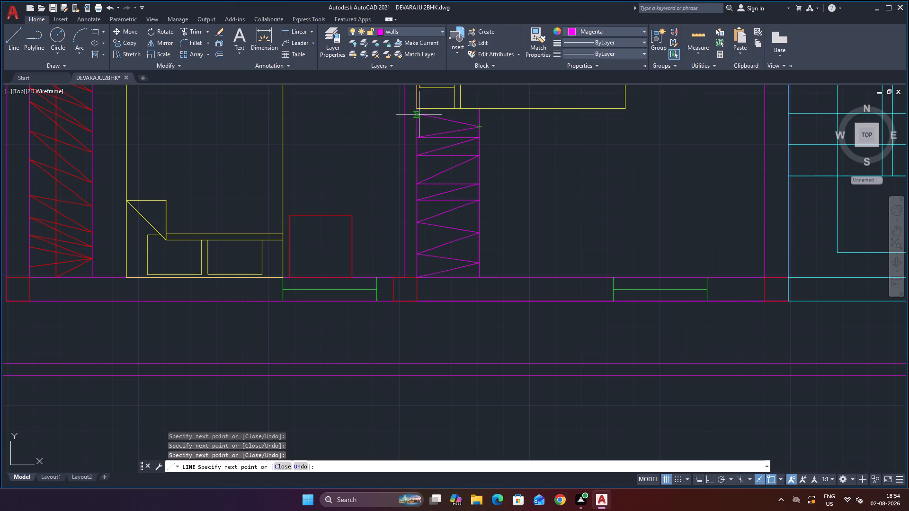
pyautogui.click(417, 110)
# Close the wardrobe's top edge along the bed and draw its vertical centre line from the top midpoint down to the wall.
pyautogui.click(477, 108)
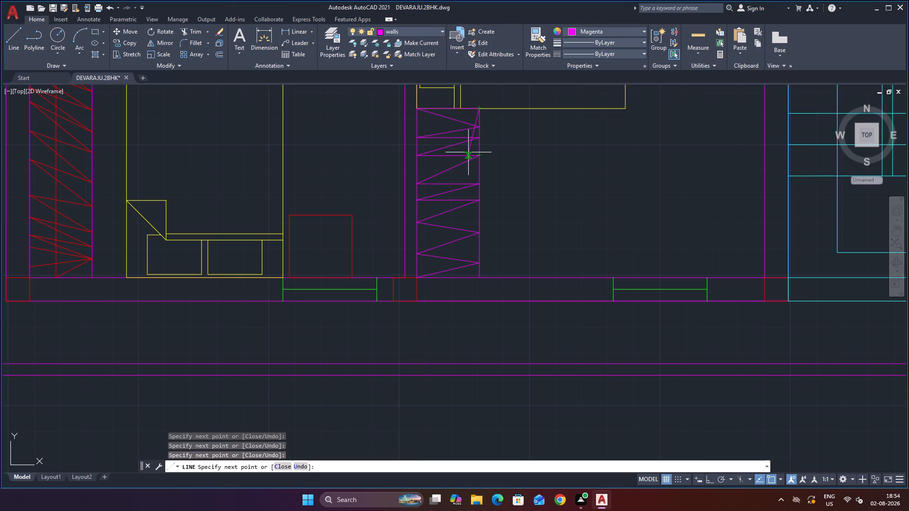
pyautogui.click(449, 109)
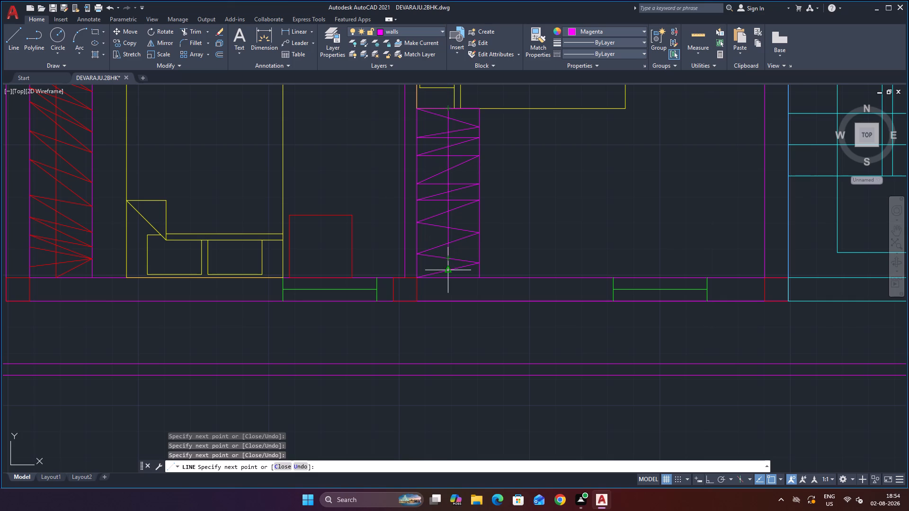
pyautogui.click(451, 275)
pyautogui.press('Escape')
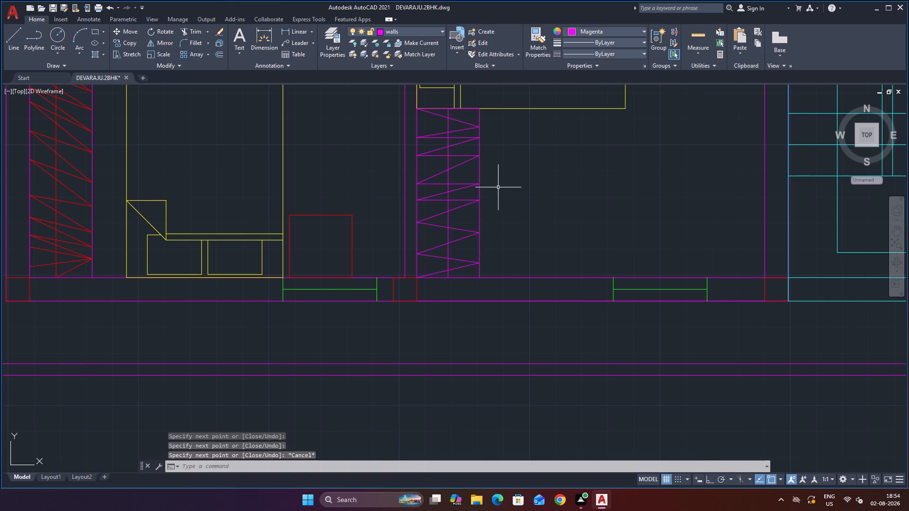
# Shift the bed beside the stairs slightly upward along the partition wall, away from the wardrobe's top edge.
pyautogui.scroll(-3, 497, 186)
pyautogui.scroll(2, 554, 132)
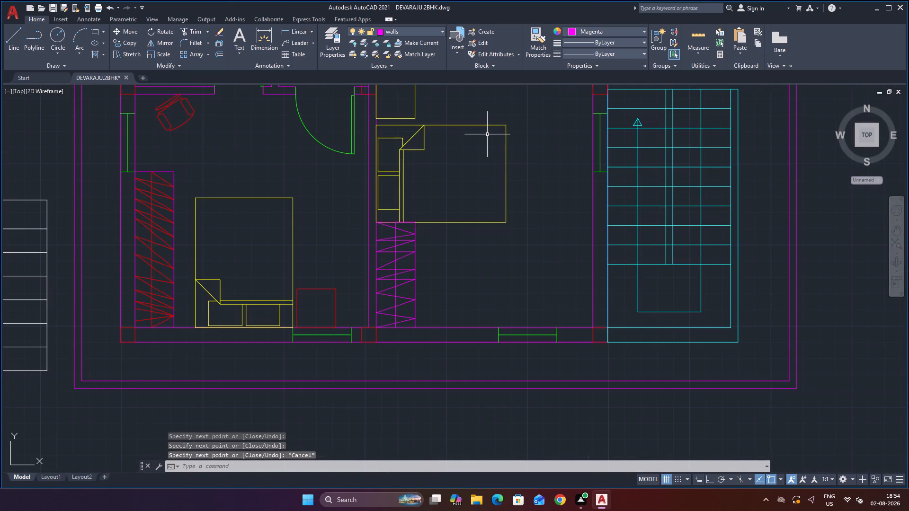
pyautogui.click(482, 125)
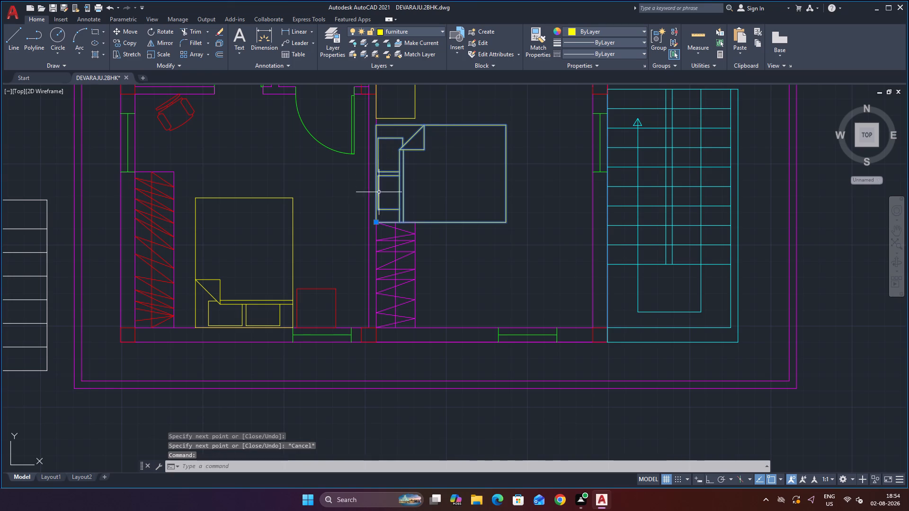
pyautogui.scroll(4, 376, 216)
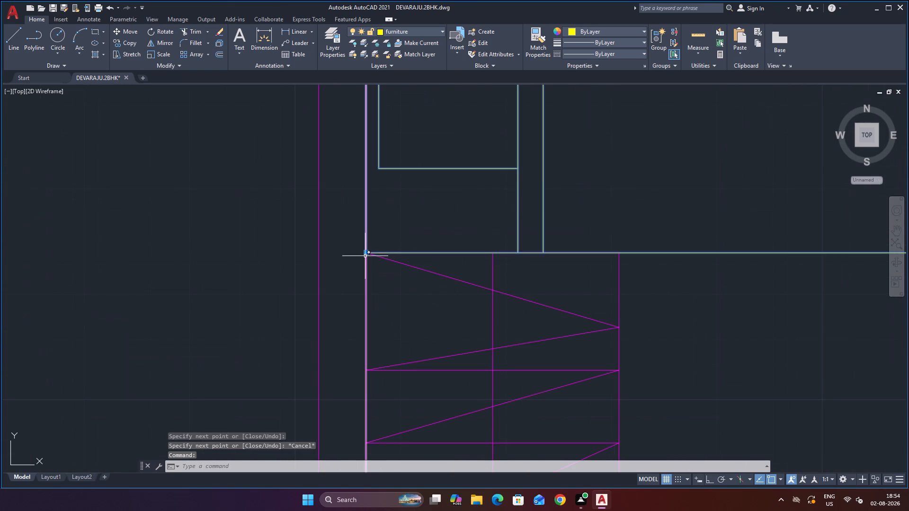
pyautogui.scroll(3, 364, 251)
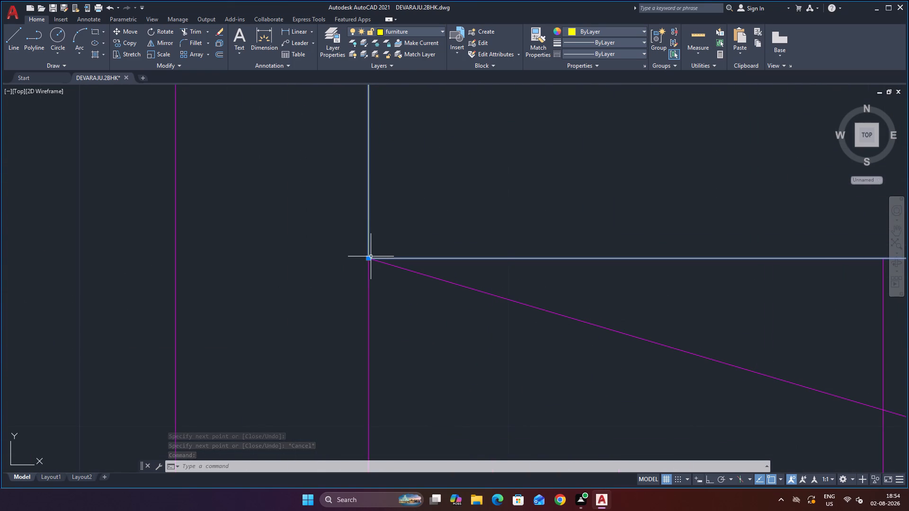
pyautogui.click(369, 259)
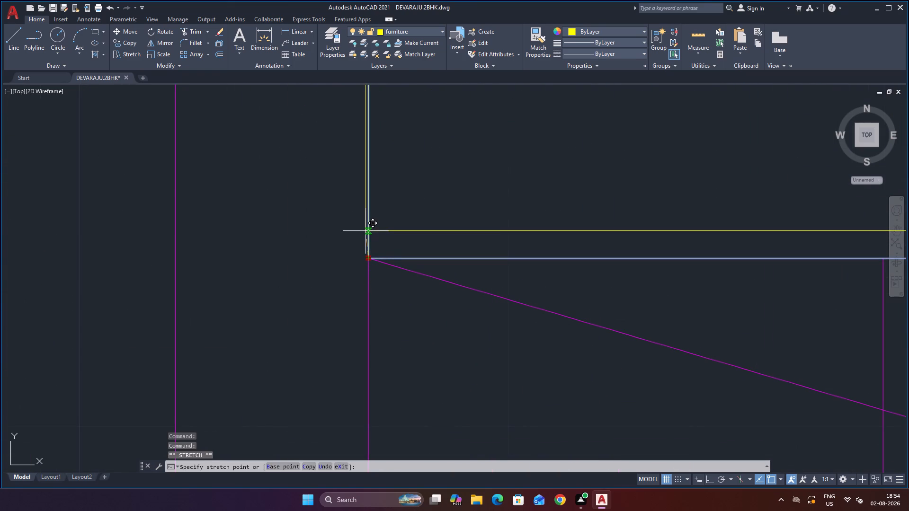
pyautogui.click(369, 232)
pyautogui.scroll(-4, 422, 211)
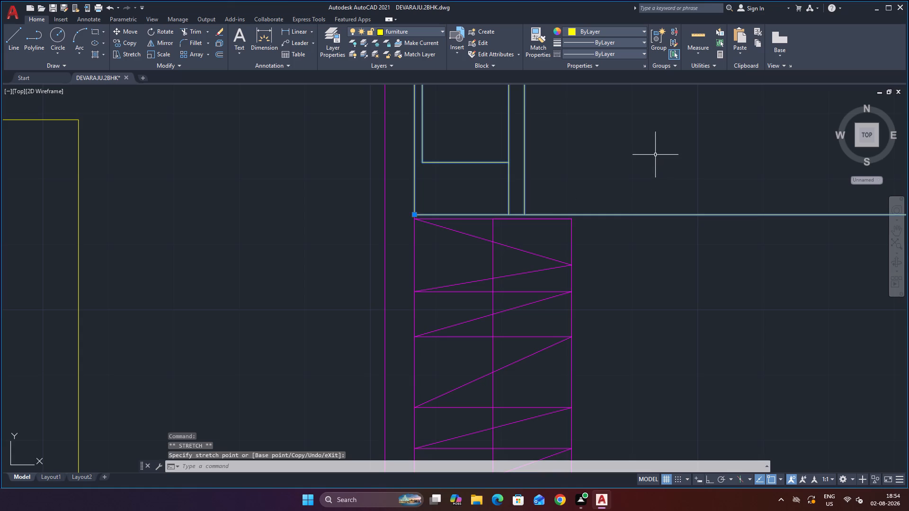
pyautogui.scroll(-3, 660, 159)
pyautogui.scroll(-3, 678, 218)
pyautogui.scroll(4, 727, 172)
pyautogui.scroll(1, 687, 189)
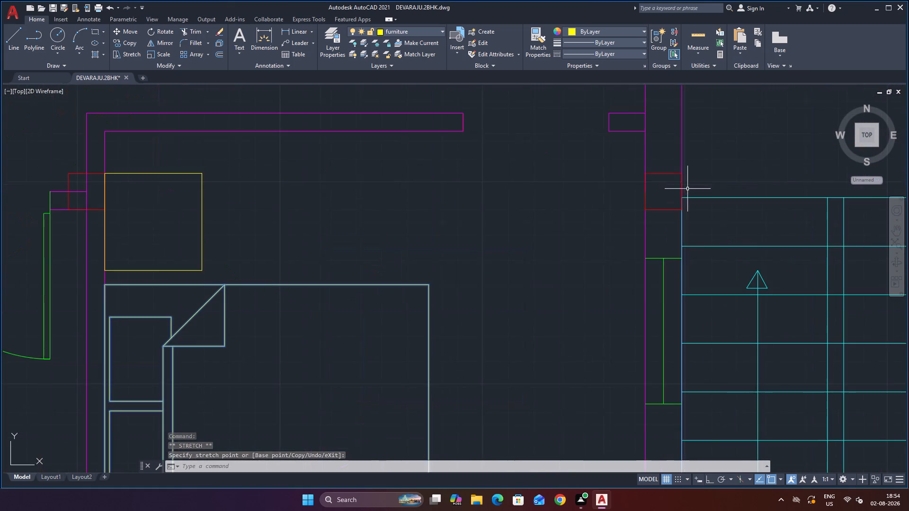
pyautogui.scroll(-2, 463, 162)
pyautogui.press('Escape')
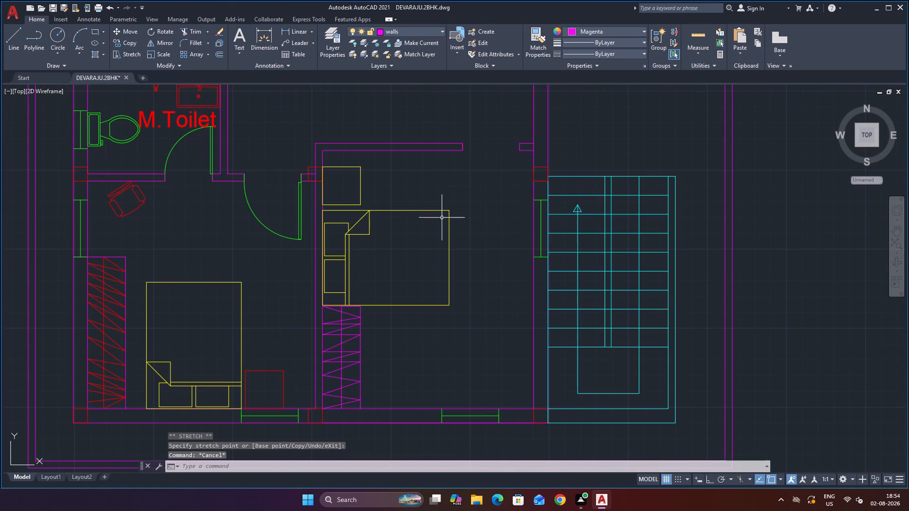
# Move the same bed a little further up along the wall to widen the gap above the wardrobe.
pyautogui.scroll(2, 383, 264)
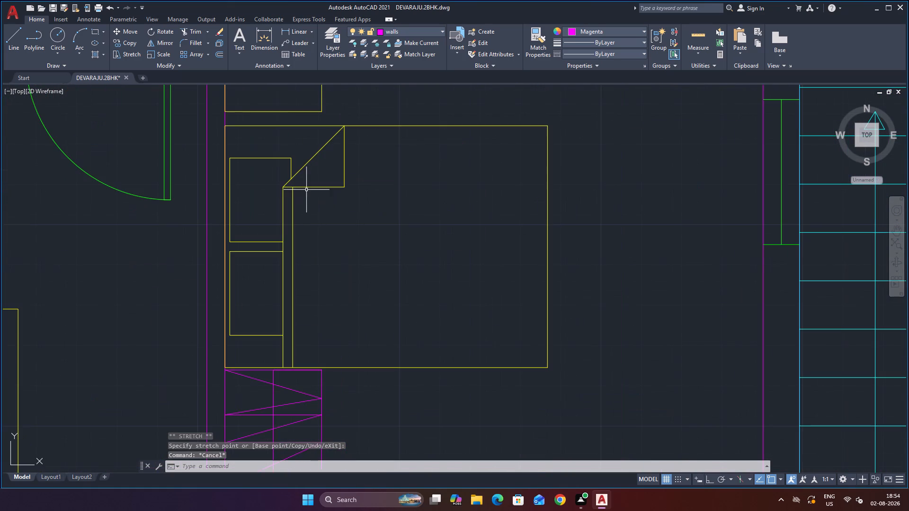
pyautogui.click(286, 188)
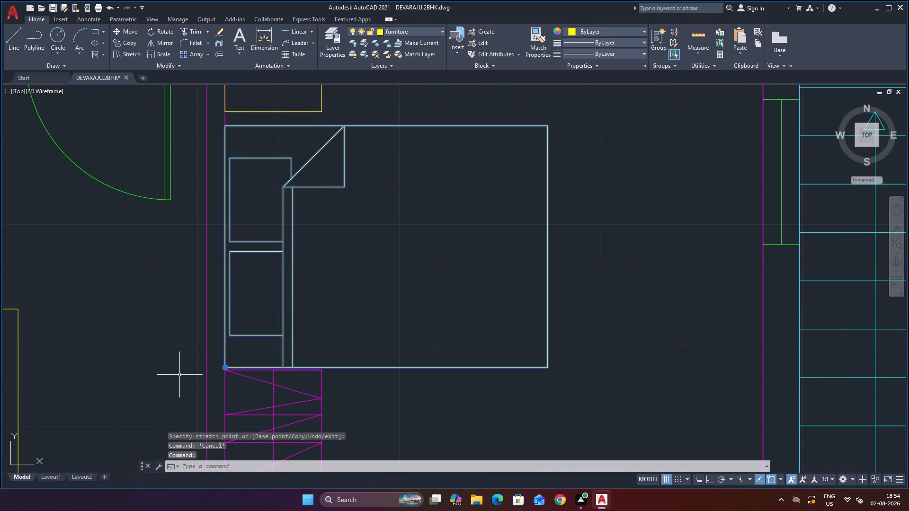
pyautogui.scroll(2, 251, 371)
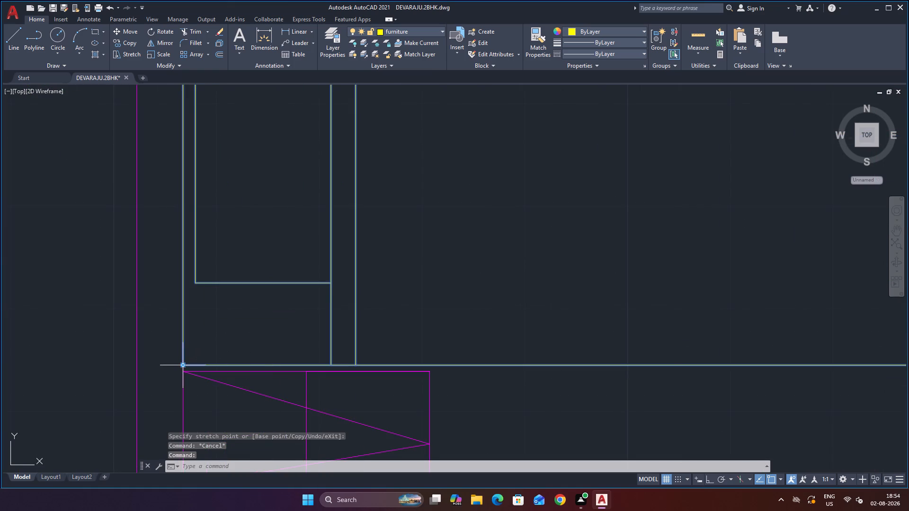
pyautogui.click(183, 365)
pyautogui.click(183, 340)
pyautogui.click(183, 340)
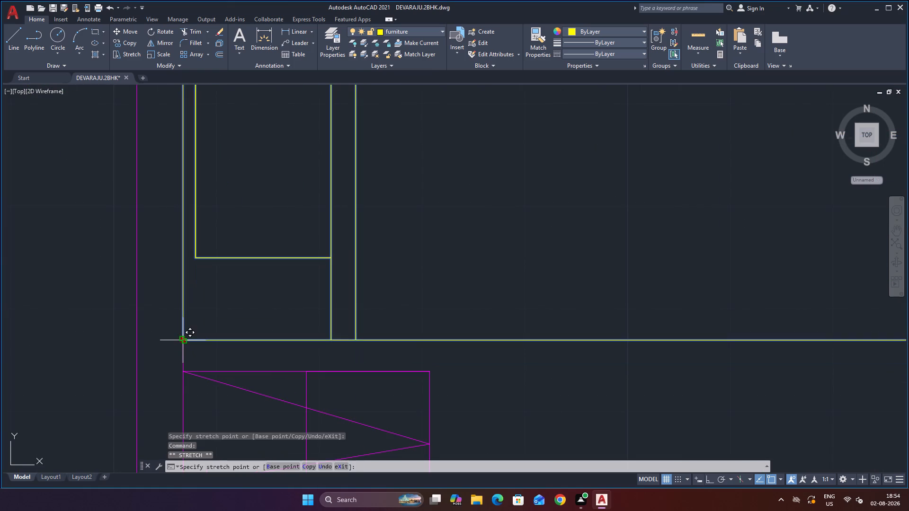
pyautogui.press('Escape')
pyautogui.scroll(-2, 220, 322)
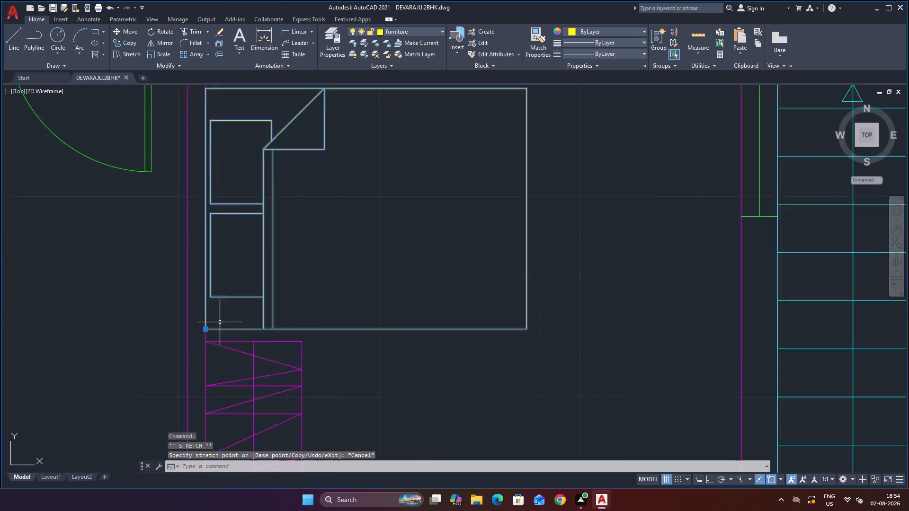
pyautogui.scroll(-3, 220, 322)
pyautogui.press('Escape')
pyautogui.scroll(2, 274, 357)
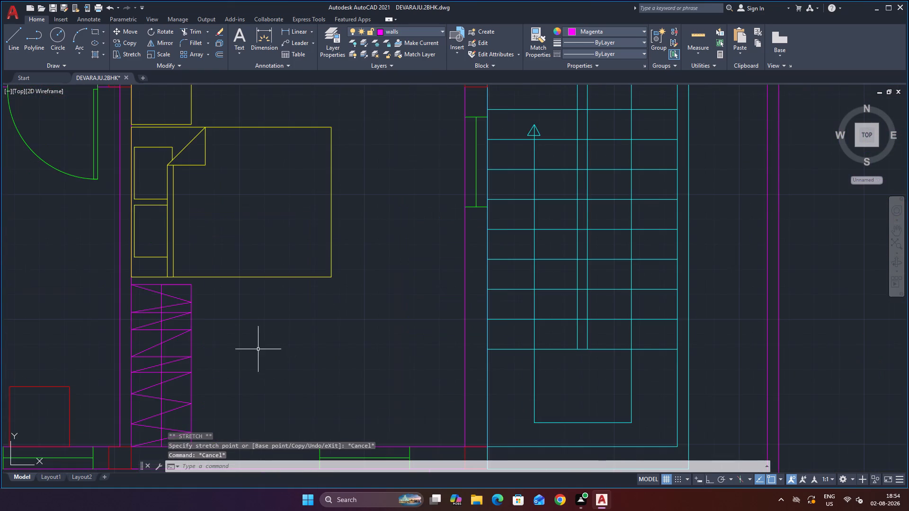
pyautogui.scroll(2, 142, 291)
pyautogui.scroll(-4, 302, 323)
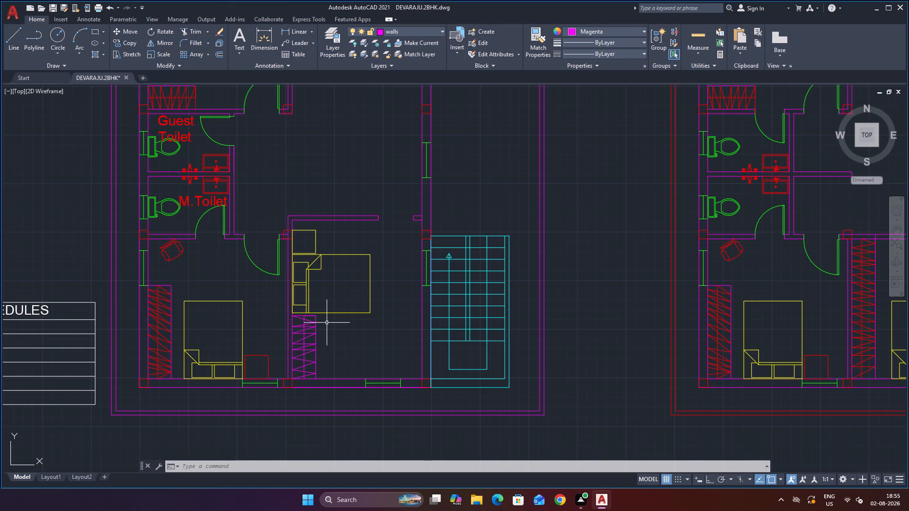
# Copy the first-floor door beside the M.Toilet into the opening in the top partition wall of the bedroom beside the stairs.
pyautogui.scroll(-3, 420, 263)
pyautogui.scroll(2, 451, 265)
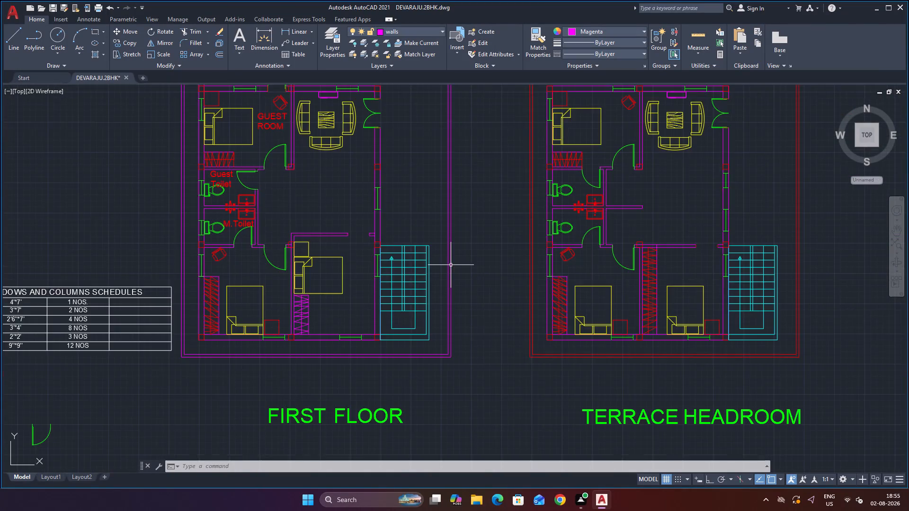
pyautogui.scroll(-2, 446, 262)
pyautogui.scroll(2, 428, 265)
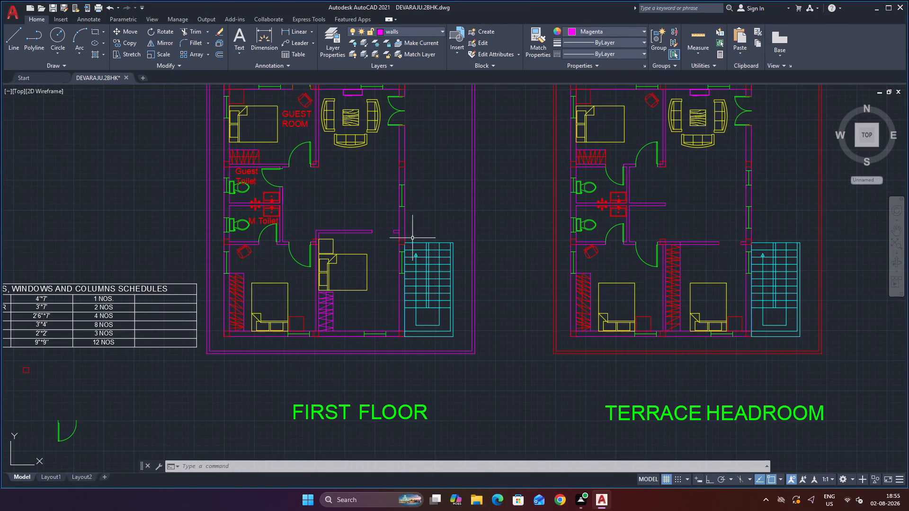
pyautogui.scroll(-1, 423, 234)
pyautogui.scroll(2, 401, 258)
pyautogui.scroll(-1, 414, 243)
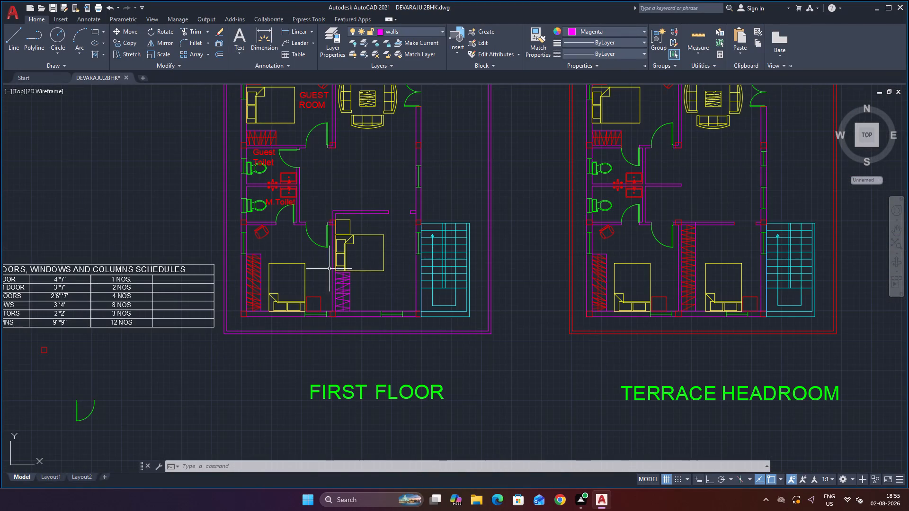
pyautogui.scroll(1, 328, 260)
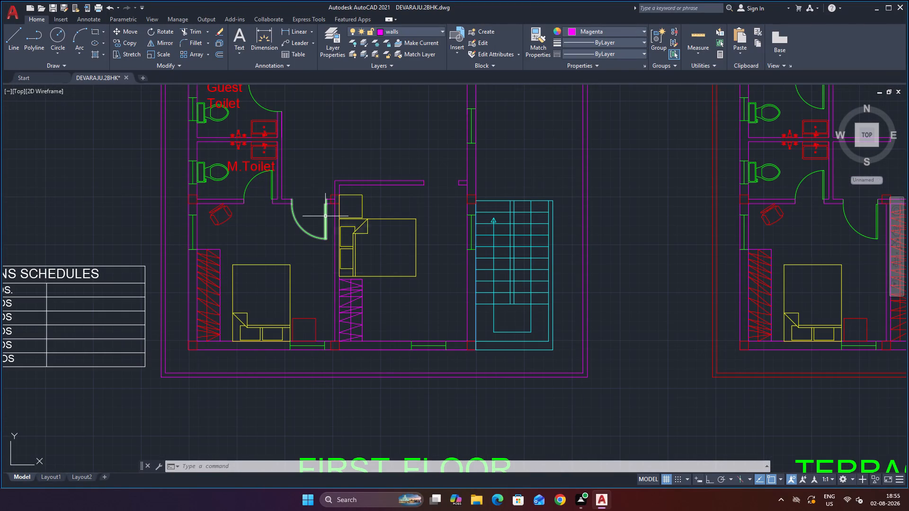
pyautogui.click(325, 216)
pyautogui.scroll(2, 329, 209)
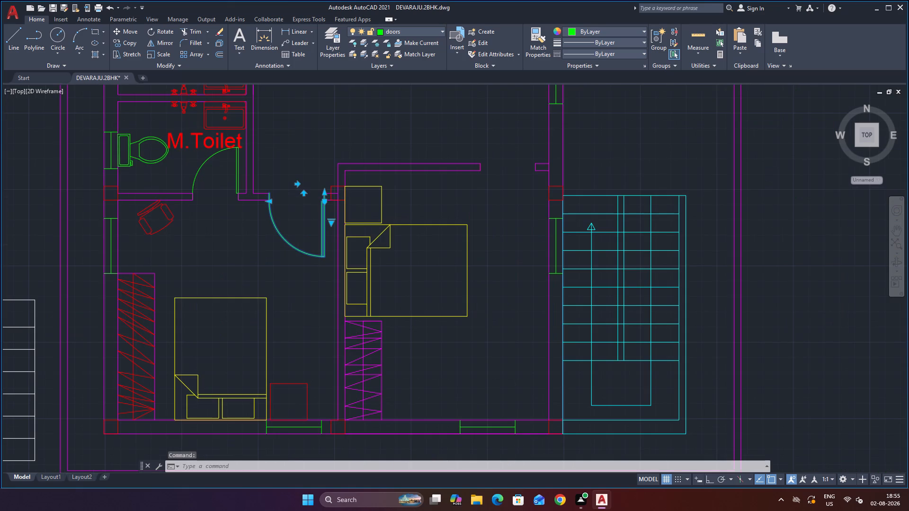
pyautogui.write('CO')
pyautogui.press('Return')
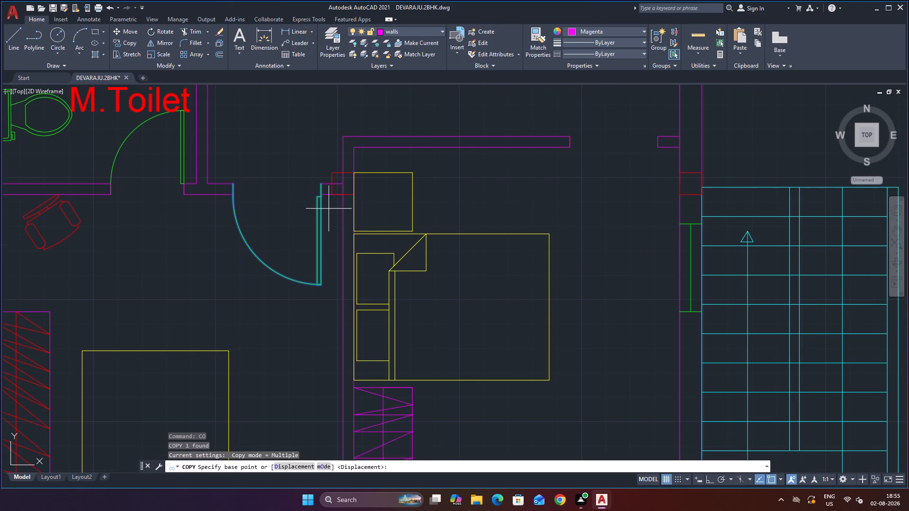
pyautogui.scroll(1, 330, 200)
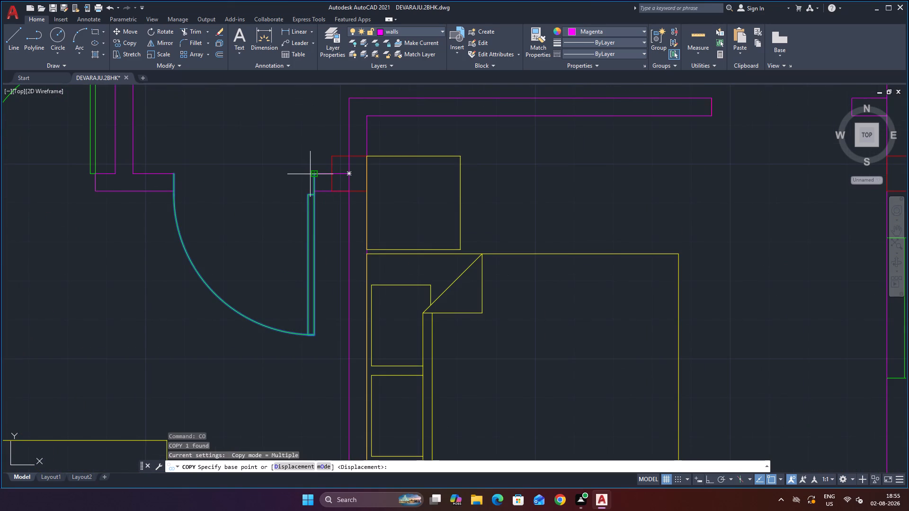
pyautogui.click(312, 175)
pyautogui.scroll(-3, 458, 145)
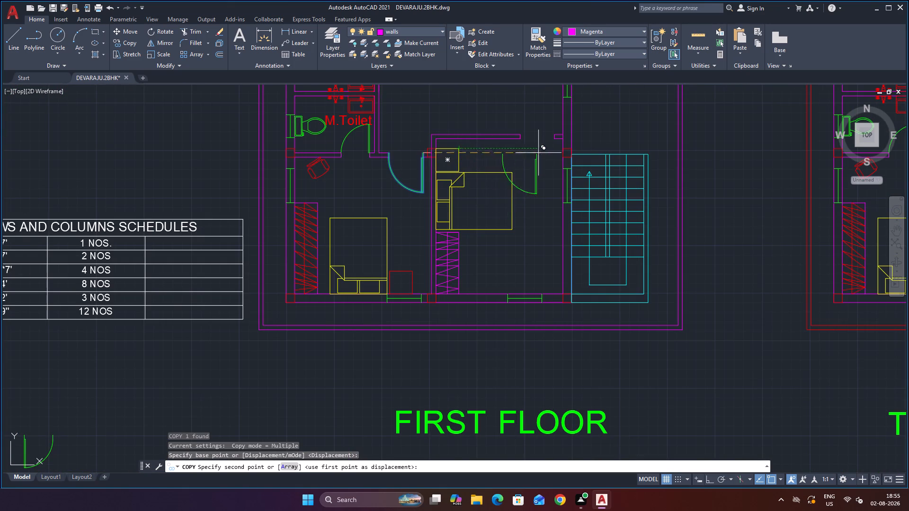
pyautogui.scroll(2, 553, 143)
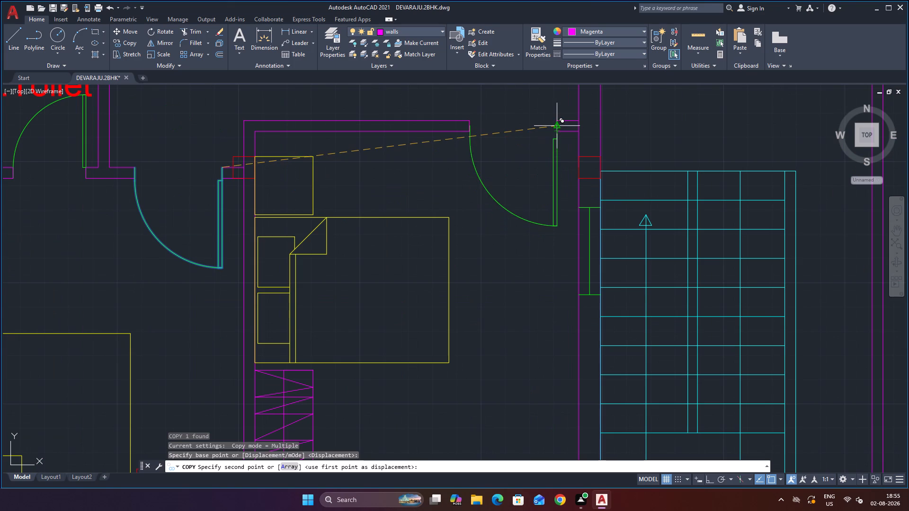
pyautogui.scroll(3, 556, 123)
pyautogui.click(559, 113)
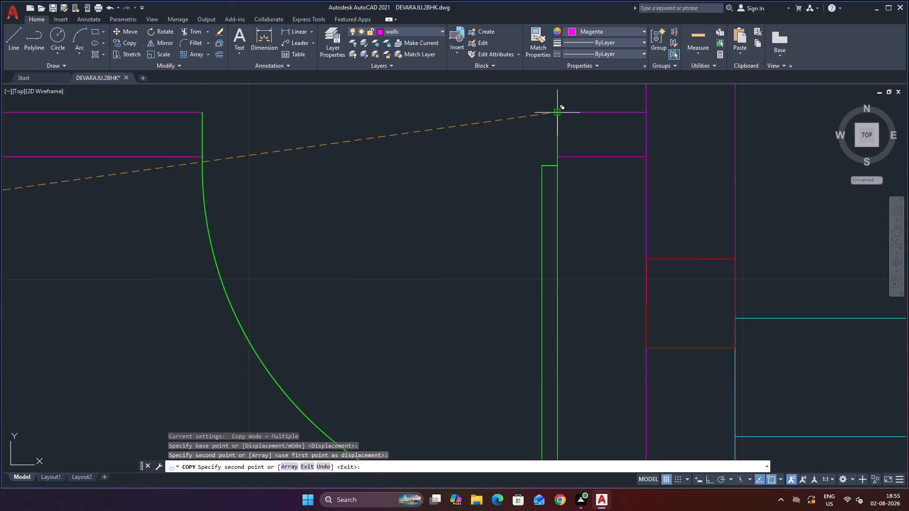
pyautogui.scroll(-2, 527, 200)
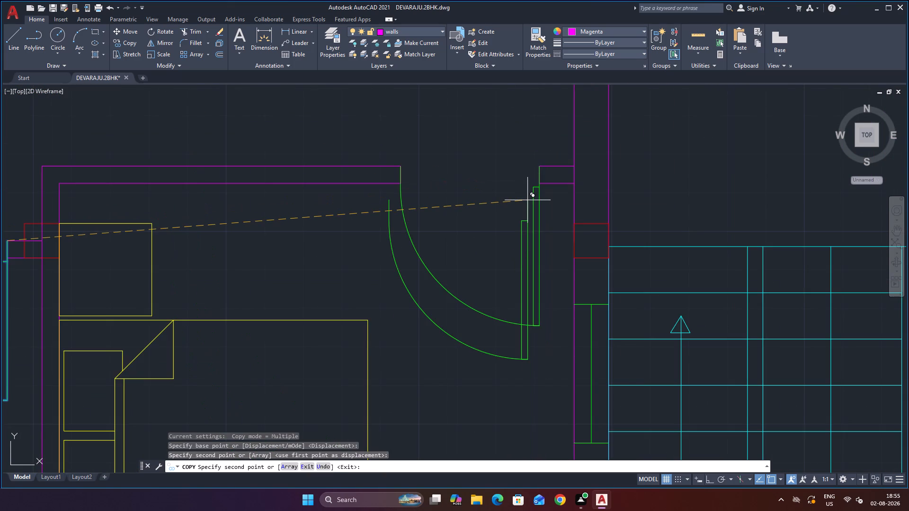
pyautogui.press('Escape')
# Review the first-floor plan alongside the ground-floor and terrace headroom plans and the doors, windows and columns schedule.
pyautogui.scroll(-4, 527, 200)
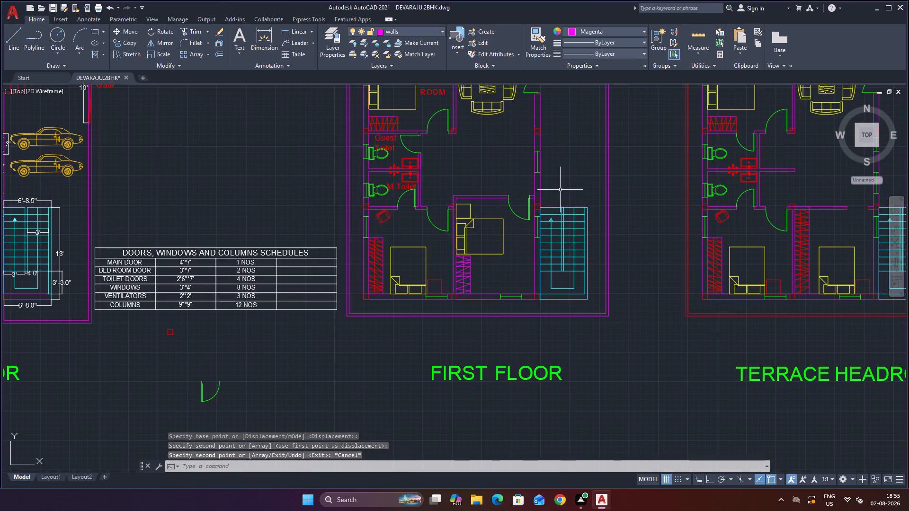
pyautogui.scroll(-3, 560, 187)
pyautogui.scroll(3, 581, 167)
pyautogui.scroll(-2, 544, 176)
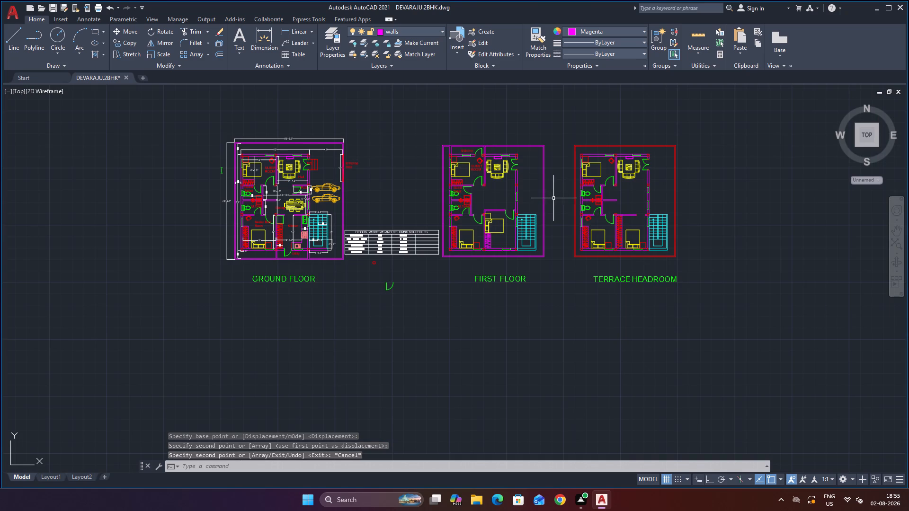
pyautogui.scroll(2, 554, 198)
pyautogui.scroll(-1, 543, 211)
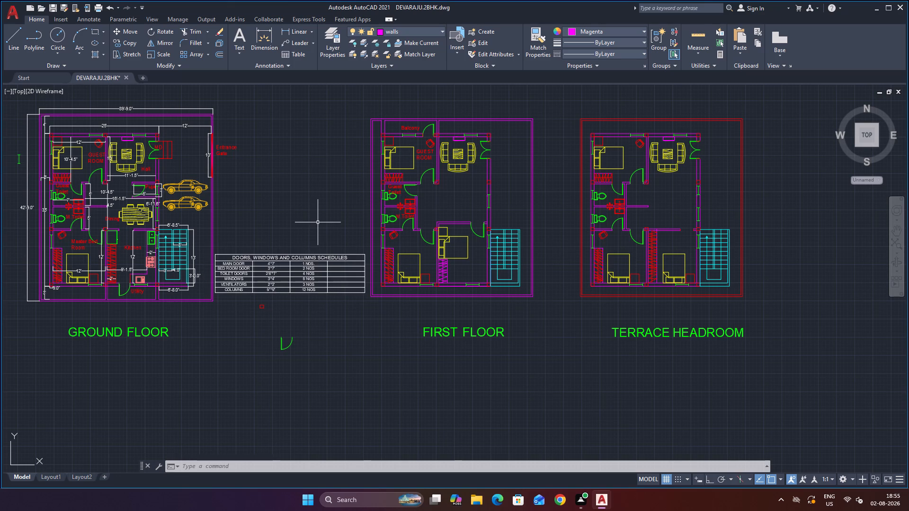
pyautogui.scroll(1, 330, 296)
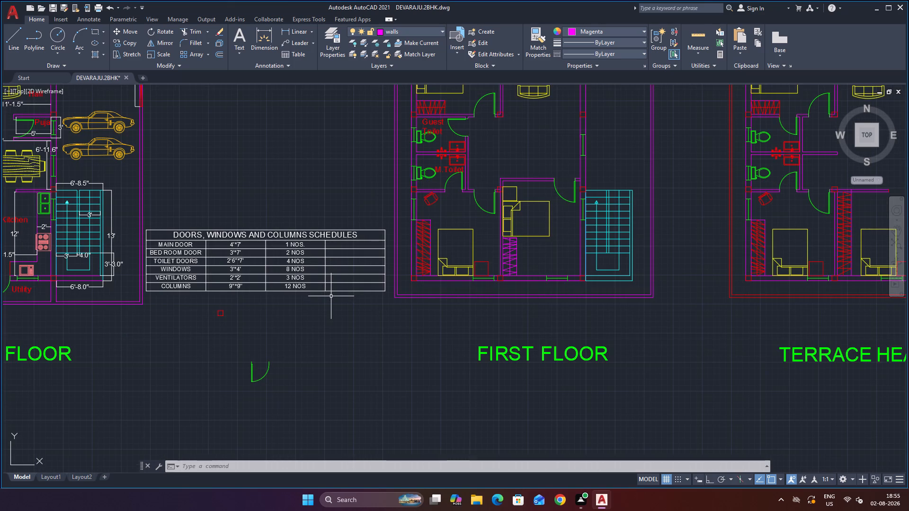
pyautogui.scroll(-1, 326, 292)
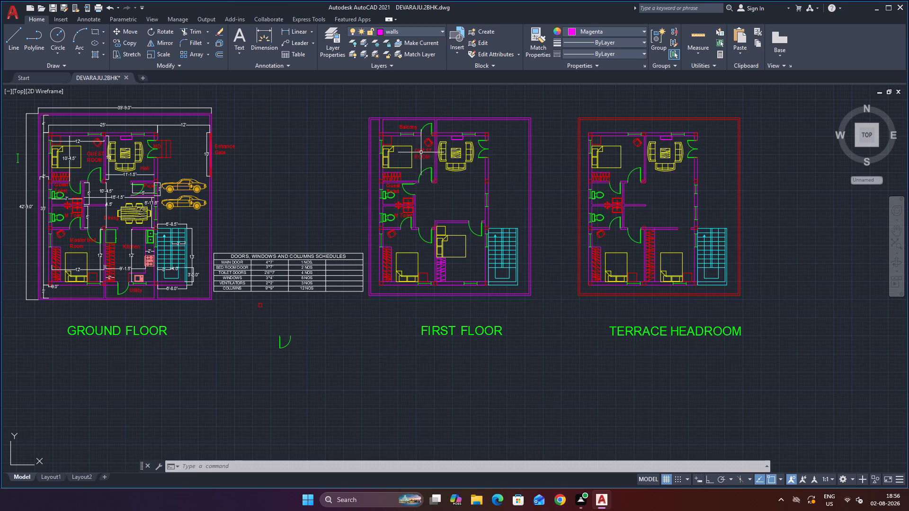
pyautogui.scroll(-1, 477, 279)
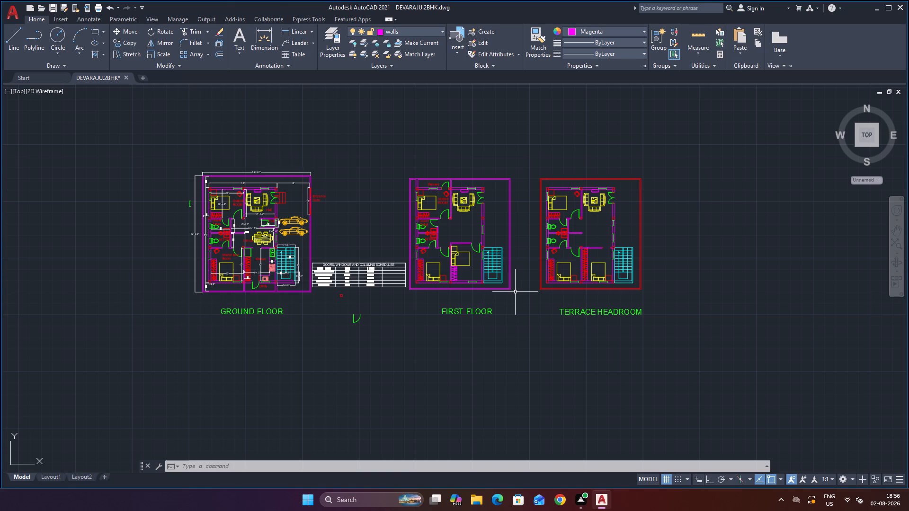
pyautogui.scroll(2, 685, 255)
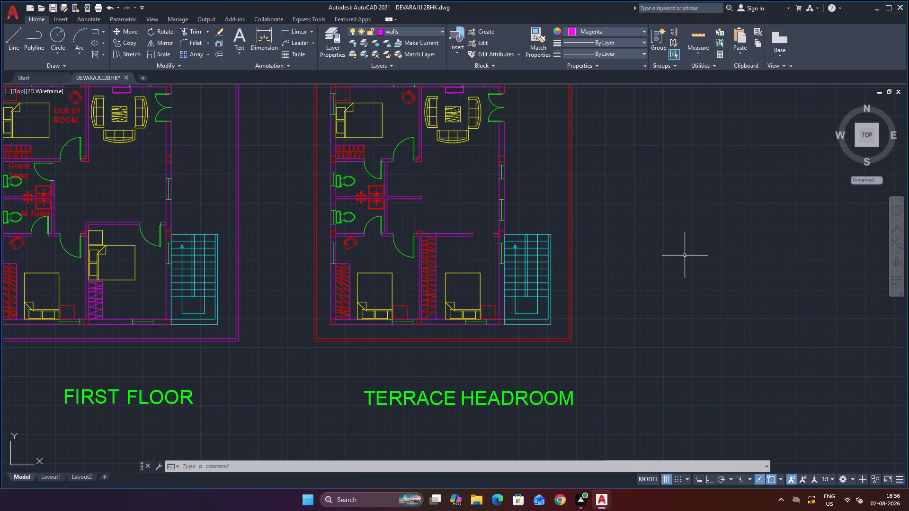
pyautogui.scroll(-1, 678, 254)
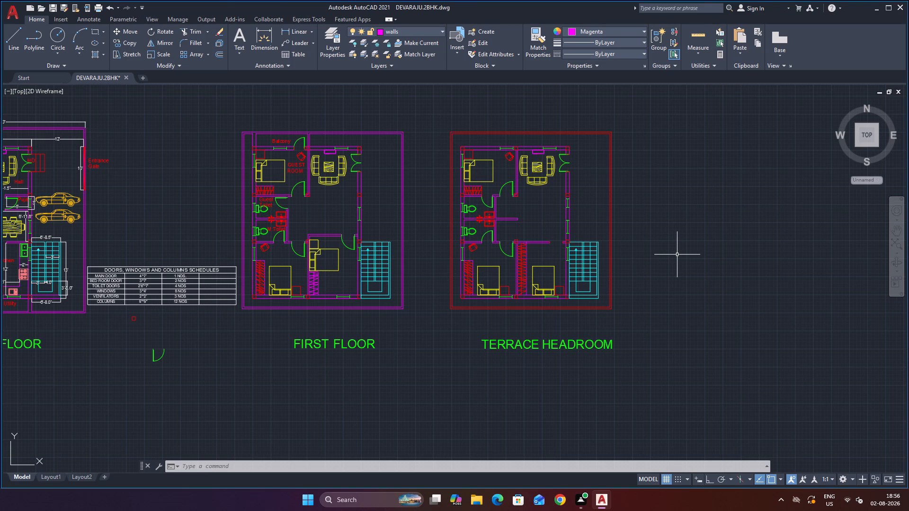
pyautogui.scroll(-3, 658, 351)
pyautogui.scroll(2, 644, 373)
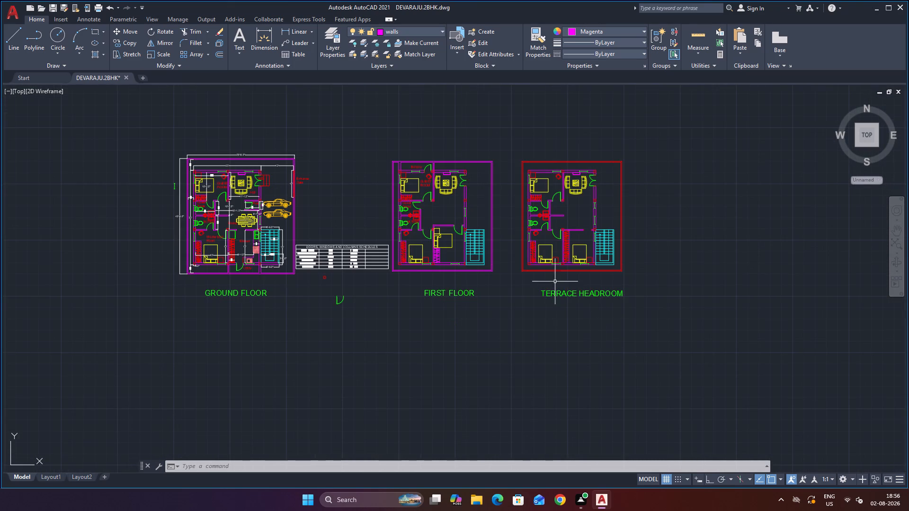
pyautogui.scroll(1, 556, 279)
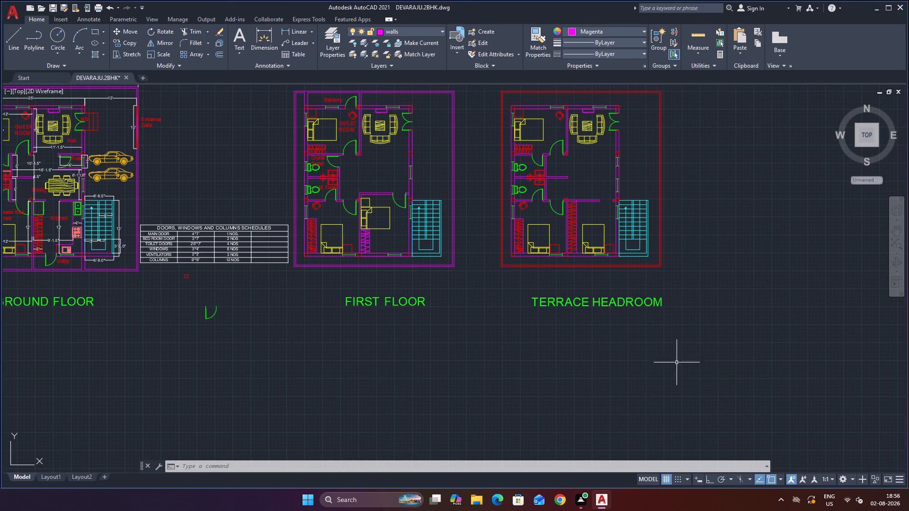
pyautogui.scroll(-1, 514, 353)
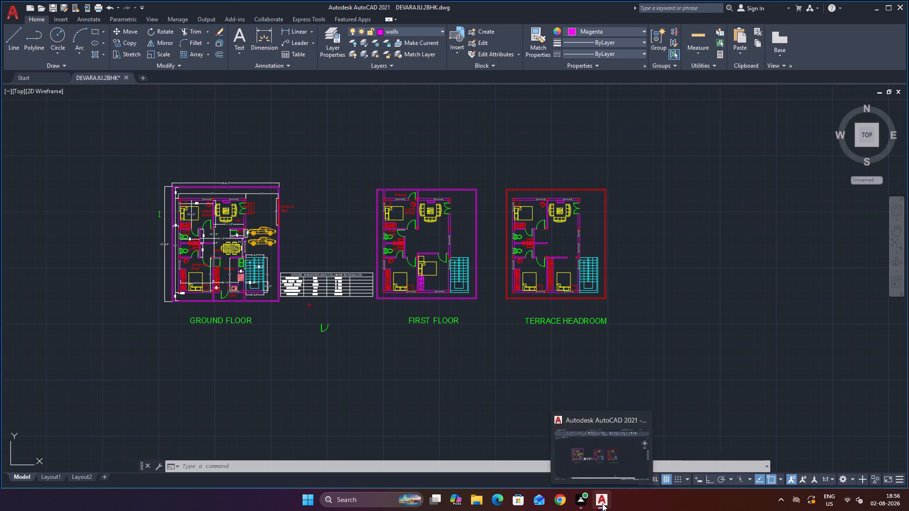
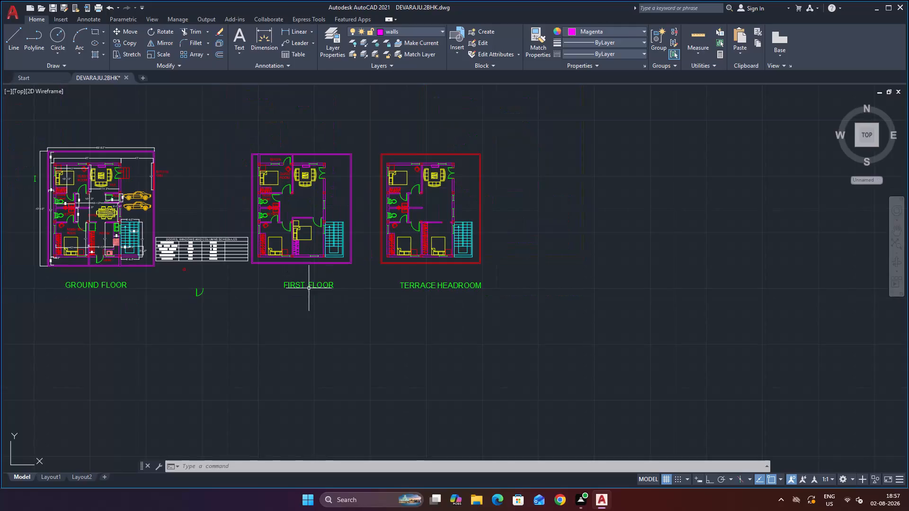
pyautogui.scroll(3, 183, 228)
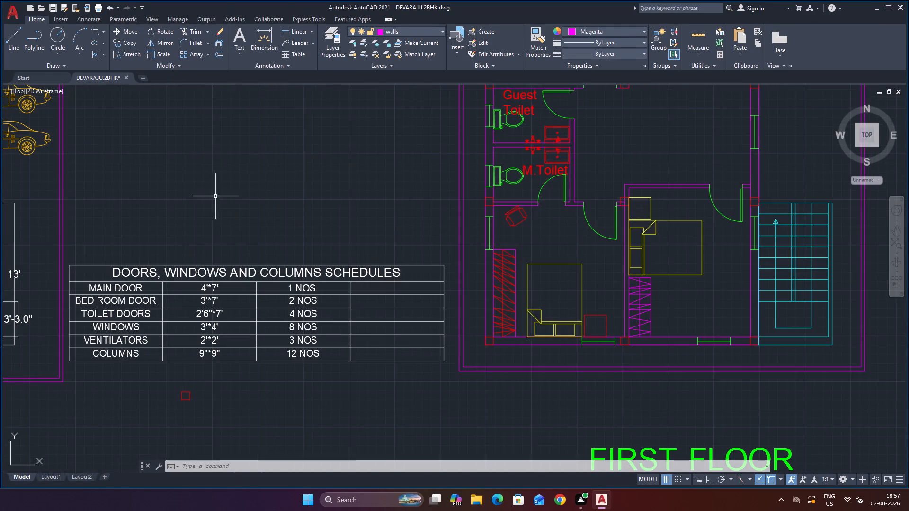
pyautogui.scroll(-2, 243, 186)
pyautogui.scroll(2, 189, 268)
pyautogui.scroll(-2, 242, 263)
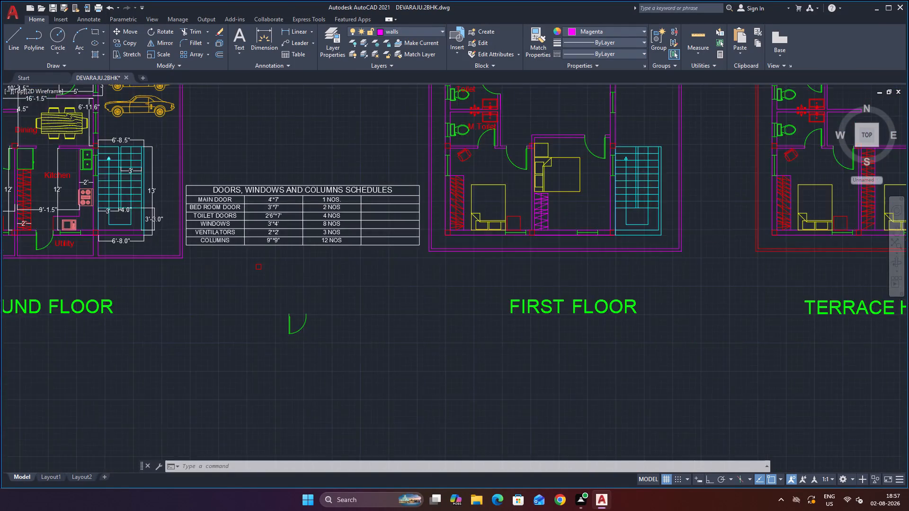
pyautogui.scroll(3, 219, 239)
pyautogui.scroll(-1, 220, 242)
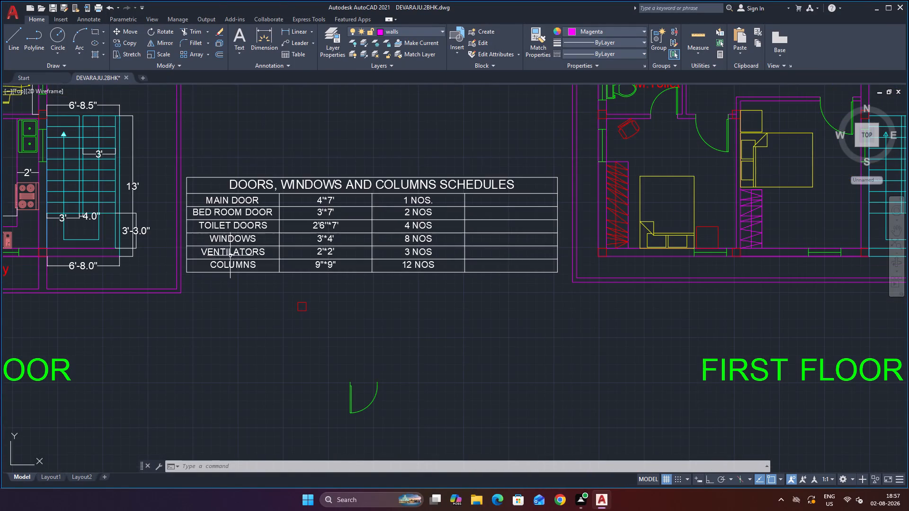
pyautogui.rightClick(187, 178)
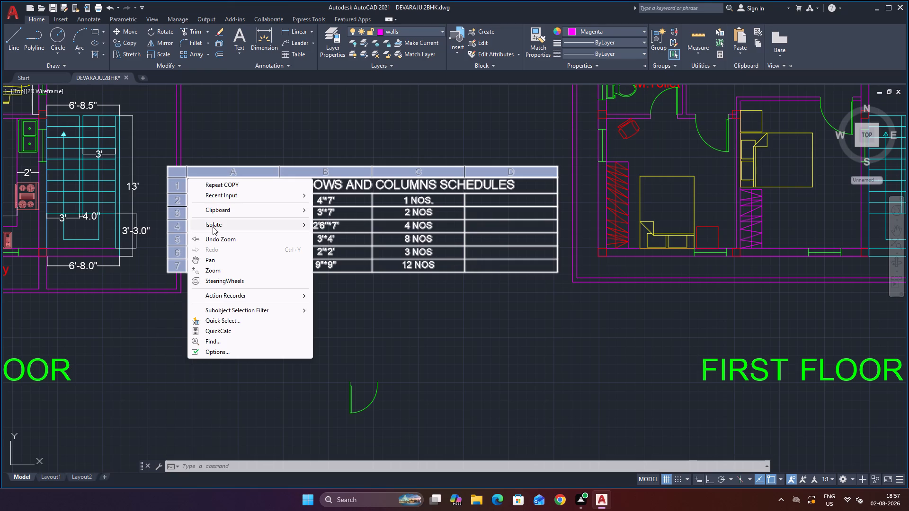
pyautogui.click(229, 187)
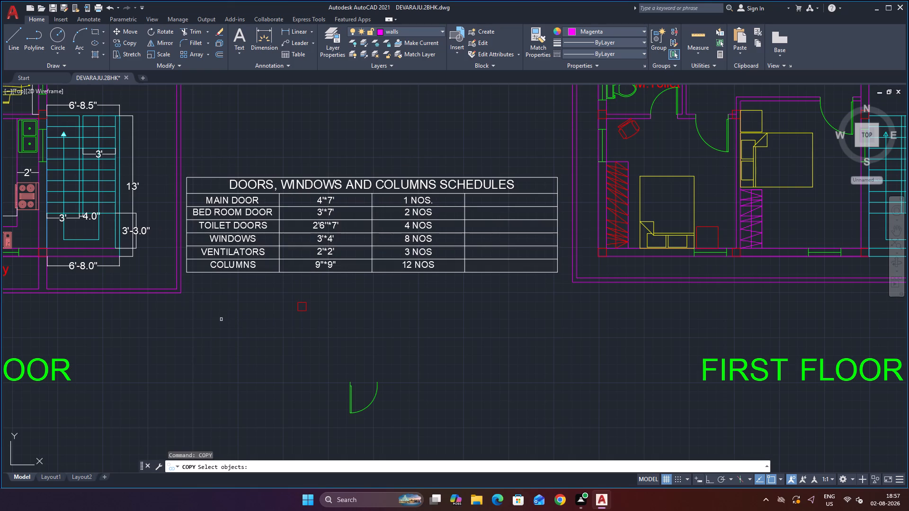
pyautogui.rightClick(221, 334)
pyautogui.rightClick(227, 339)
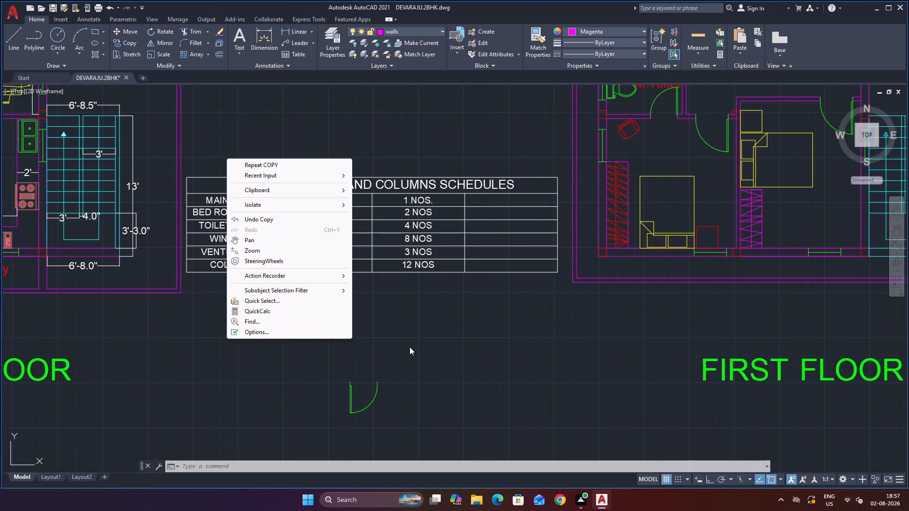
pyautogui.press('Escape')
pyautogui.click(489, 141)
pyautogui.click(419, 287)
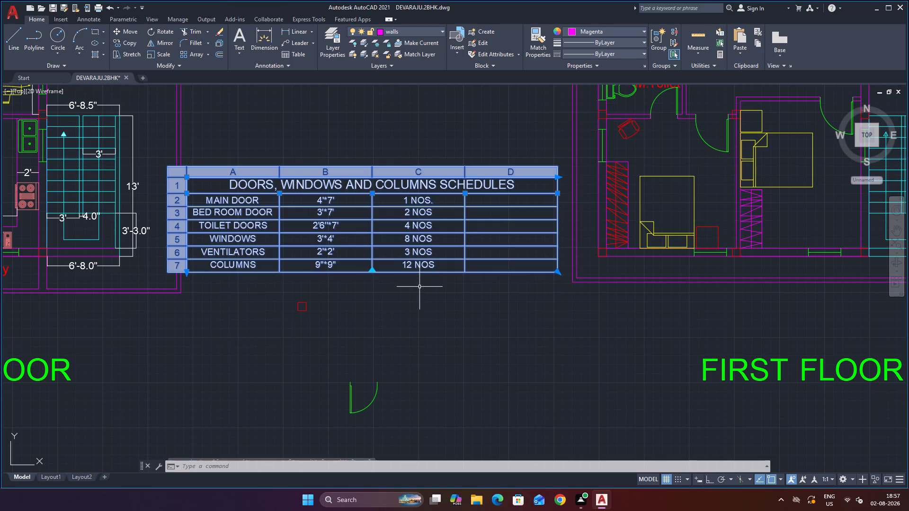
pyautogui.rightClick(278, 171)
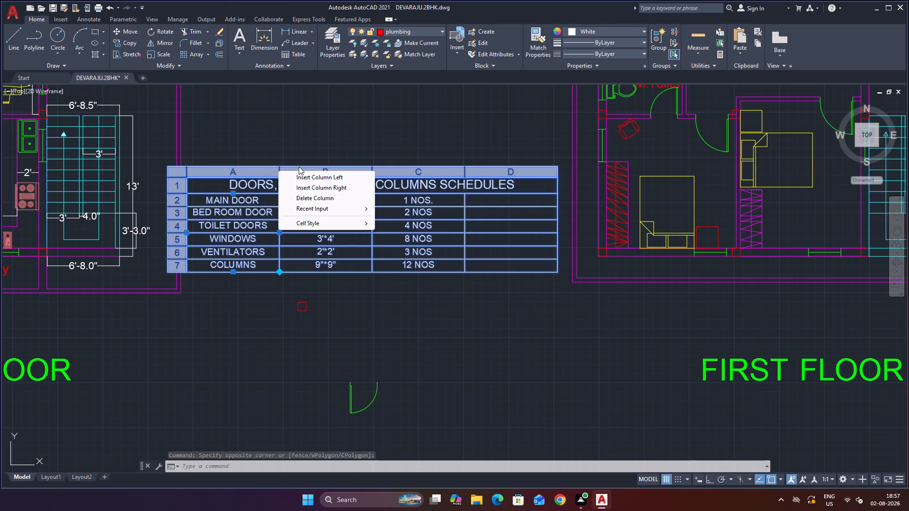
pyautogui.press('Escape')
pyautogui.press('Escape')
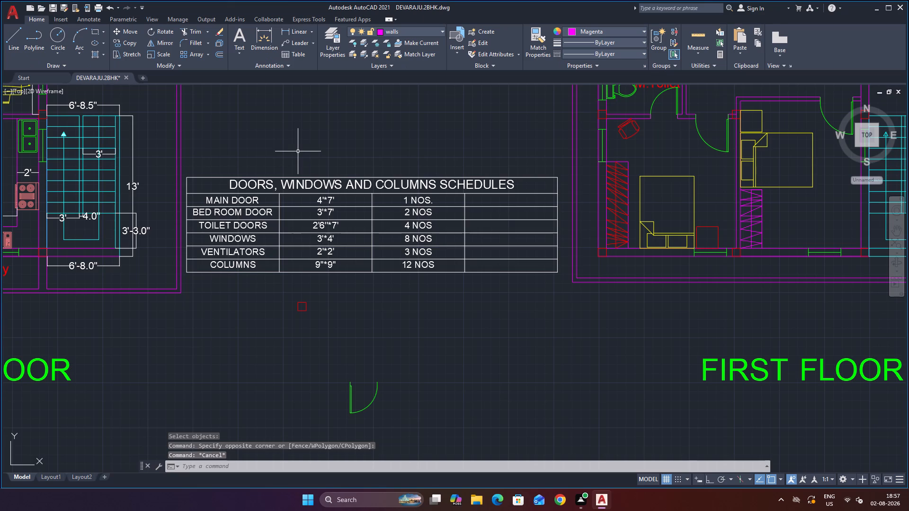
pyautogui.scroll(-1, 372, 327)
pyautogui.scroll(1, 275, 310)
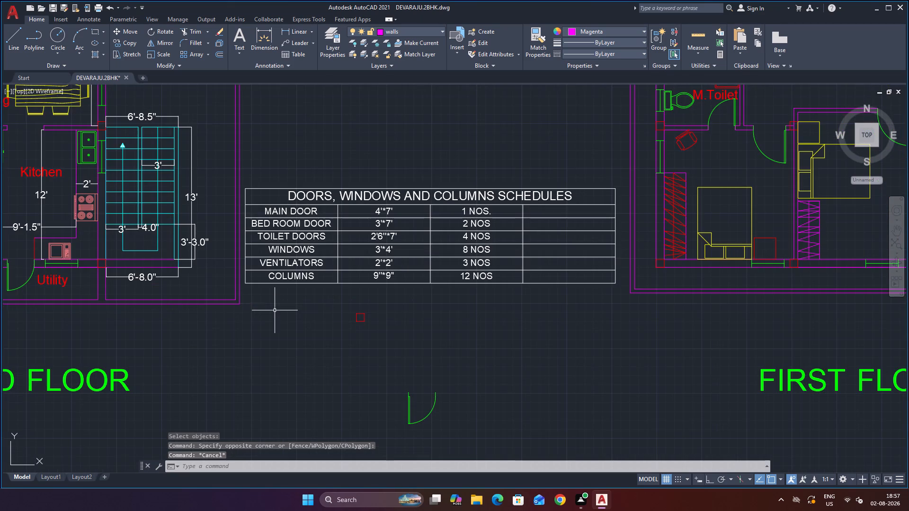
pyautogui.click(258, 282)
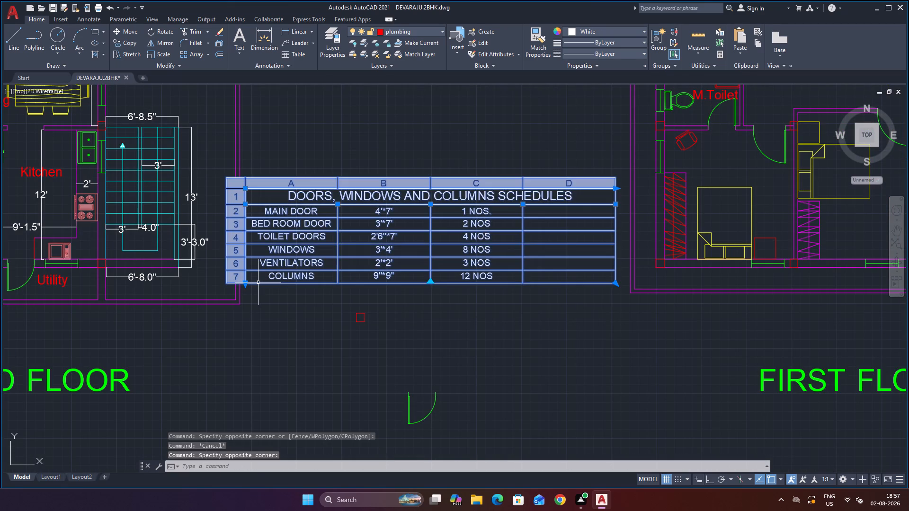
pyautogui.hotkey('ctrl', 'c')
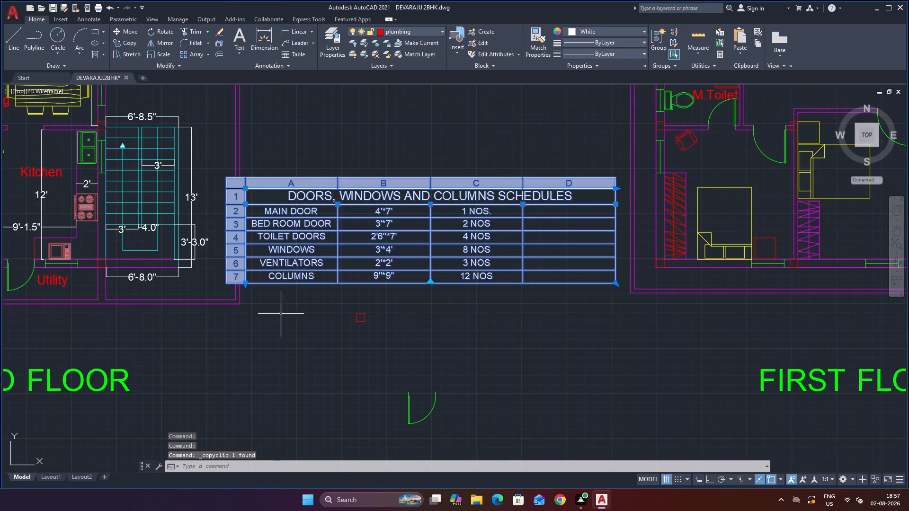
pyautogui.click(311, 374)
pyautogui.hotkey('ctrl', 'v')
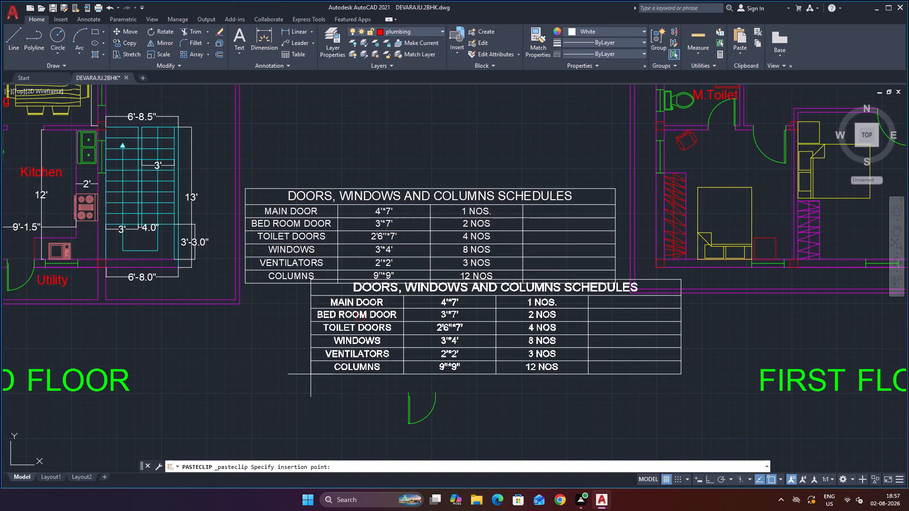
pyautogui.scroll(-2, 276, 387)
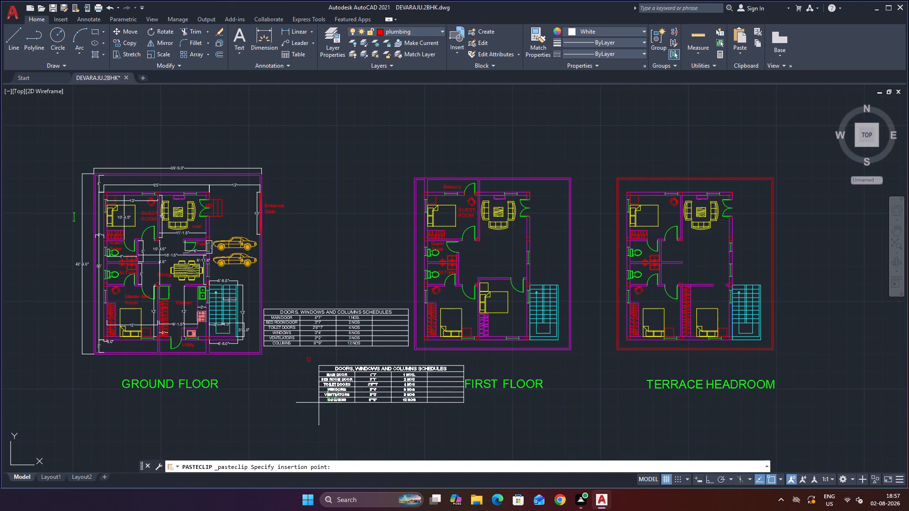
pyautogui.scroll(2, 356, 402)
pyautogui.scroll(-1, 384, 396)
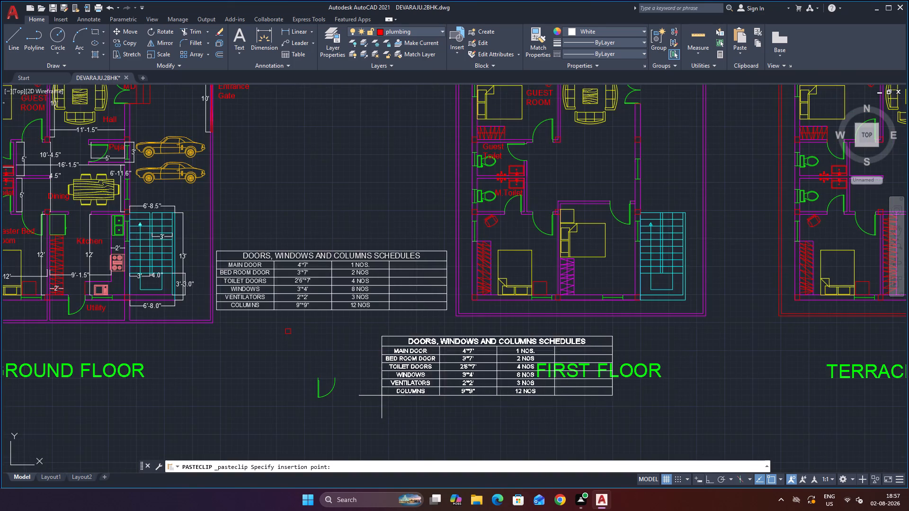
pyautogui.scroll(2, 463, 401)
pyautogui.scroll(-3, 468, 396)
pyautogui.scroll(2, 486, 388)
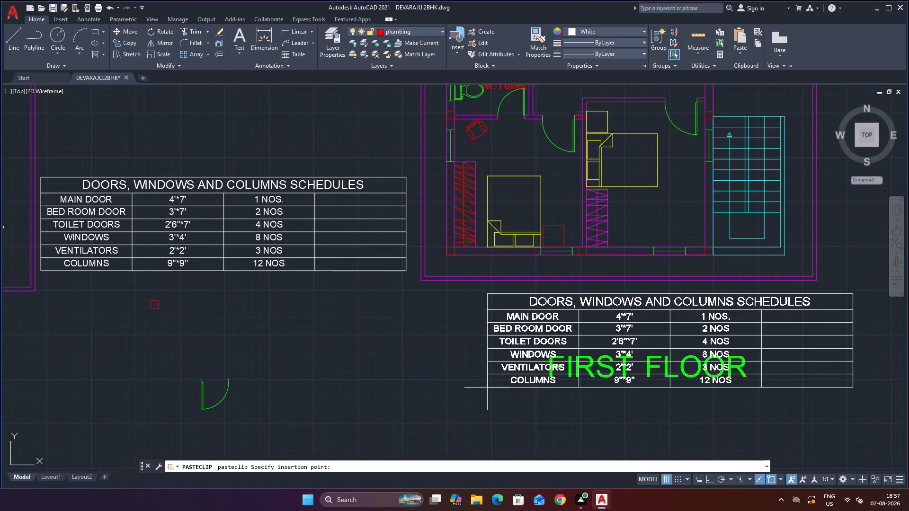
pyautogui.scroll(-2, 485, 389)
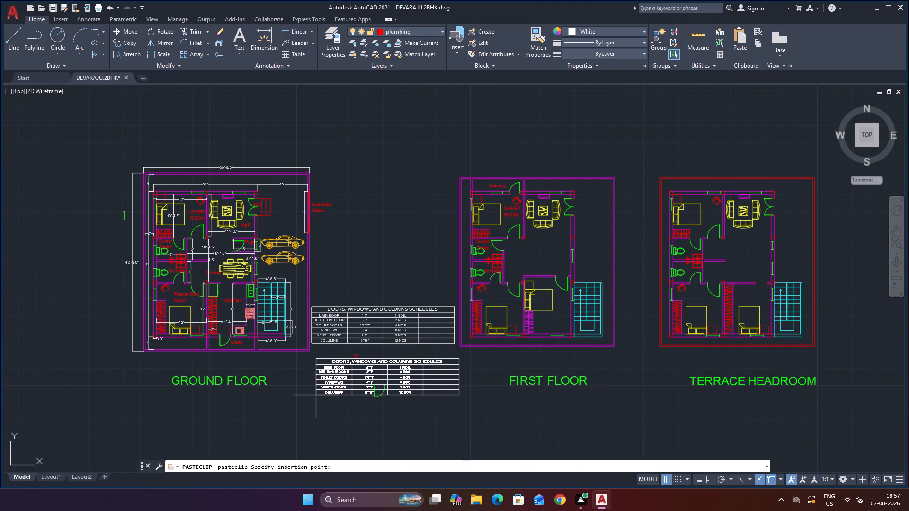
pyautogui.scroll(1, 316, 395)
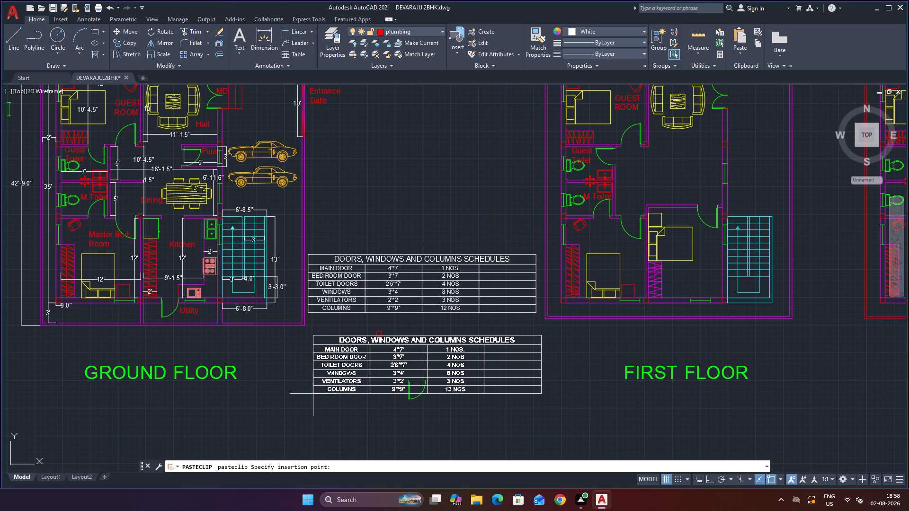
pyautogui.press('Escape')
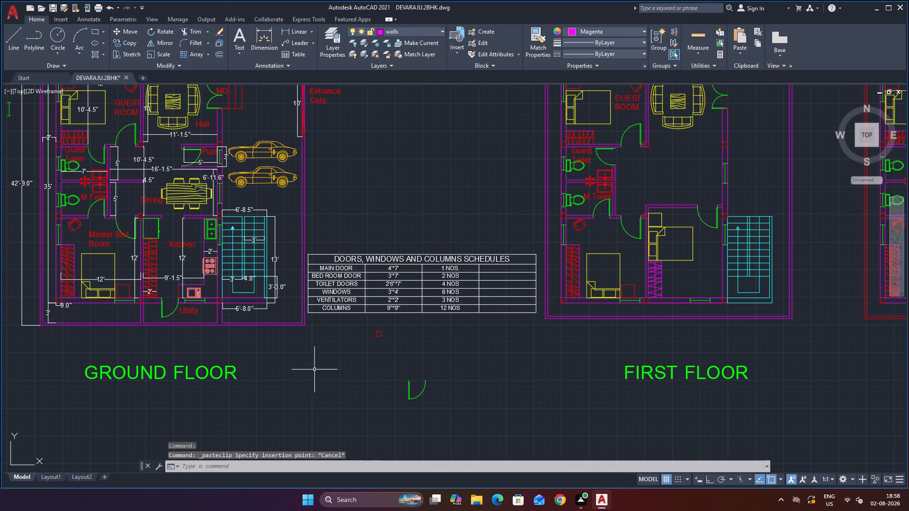
# Add "GROUND AND FIRST FLOOR" in front of the existing title text of the doors, windows and columns schedule.
pyautogui.scroll(3, 340, 257)
pyautogui.doubleClick(278, 266)
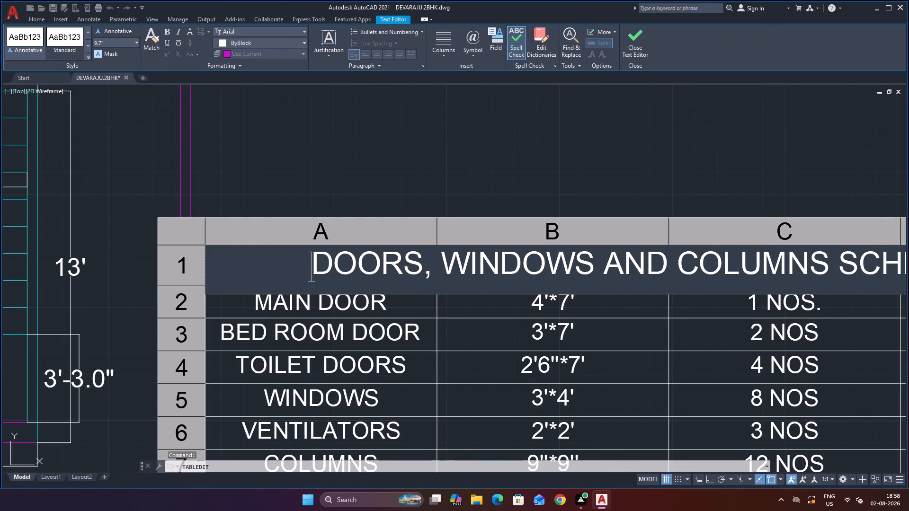
pyautogui.write('GROUND')
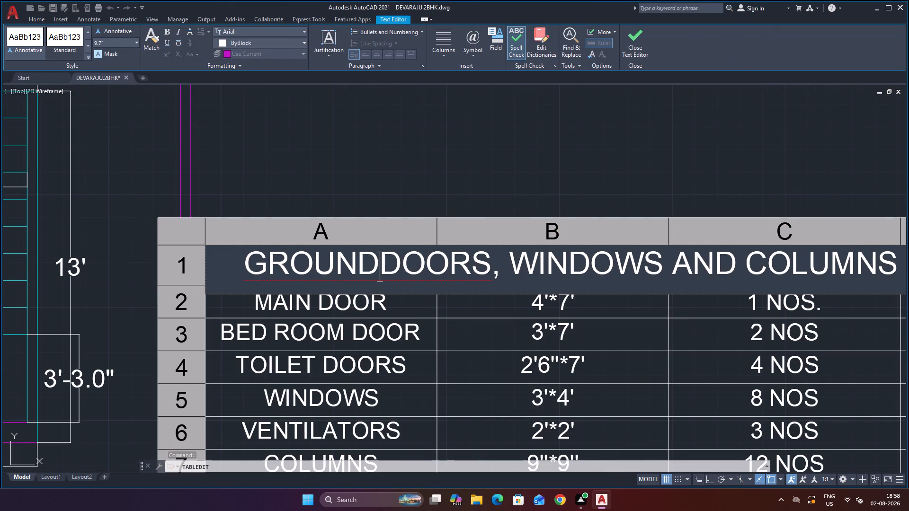
pyautogui.press('space')
pyautogui.write('AND')
pyautogui.press('space')
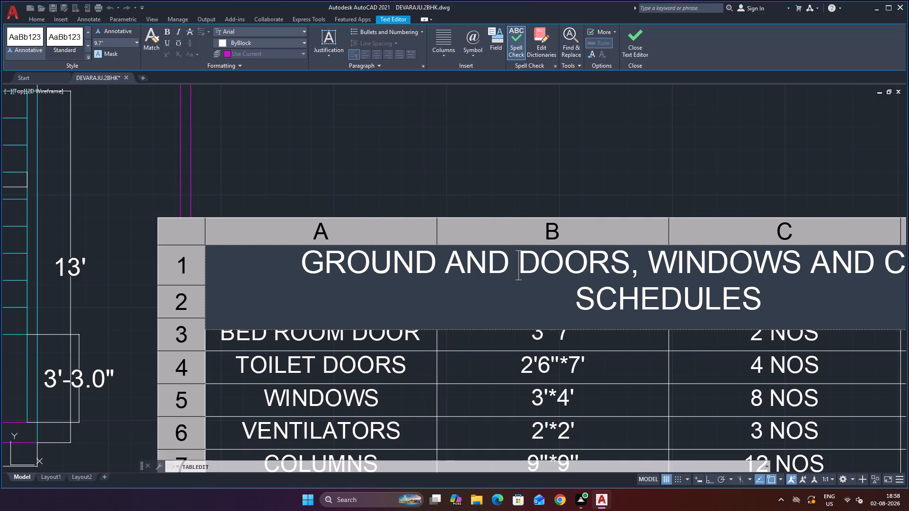
pyautogui.write('FIRST')
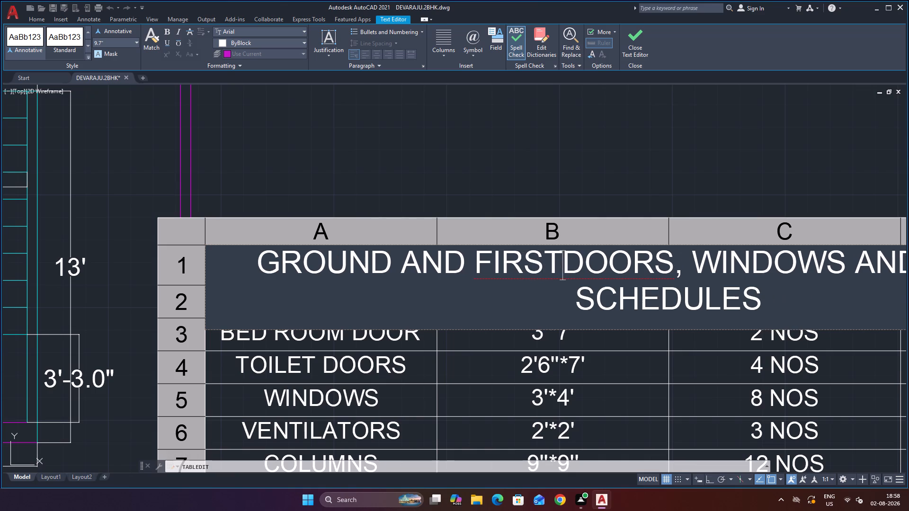
pyautogui.press('space')
pyautogui.write('FLOOR')
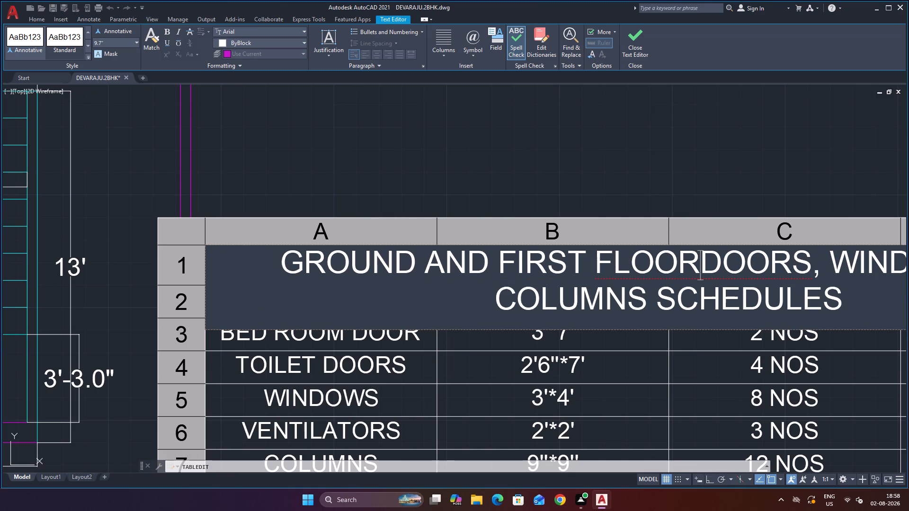
pyautogui.press('space')
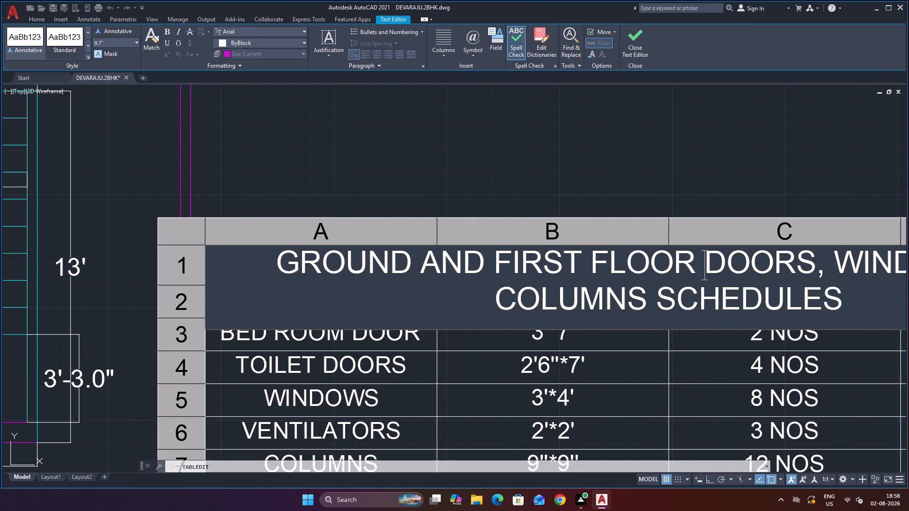
pyautogui.scroll(-3, 287, 270)
pyautogui.click(323, 220)
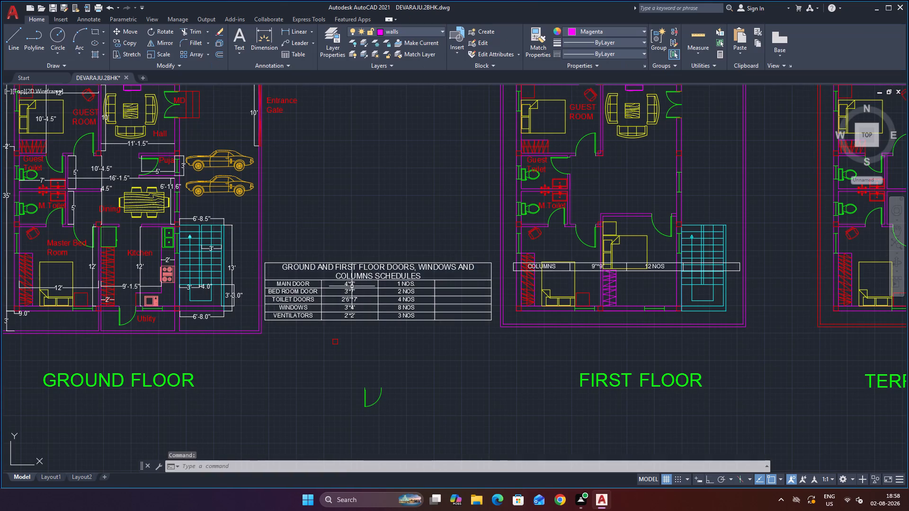
# Set the main door quantity in the schedule to 2 NOS.
pyautogui.scroll(2, 359, 290)
pyautogui.scroll(-2, 372, 291)
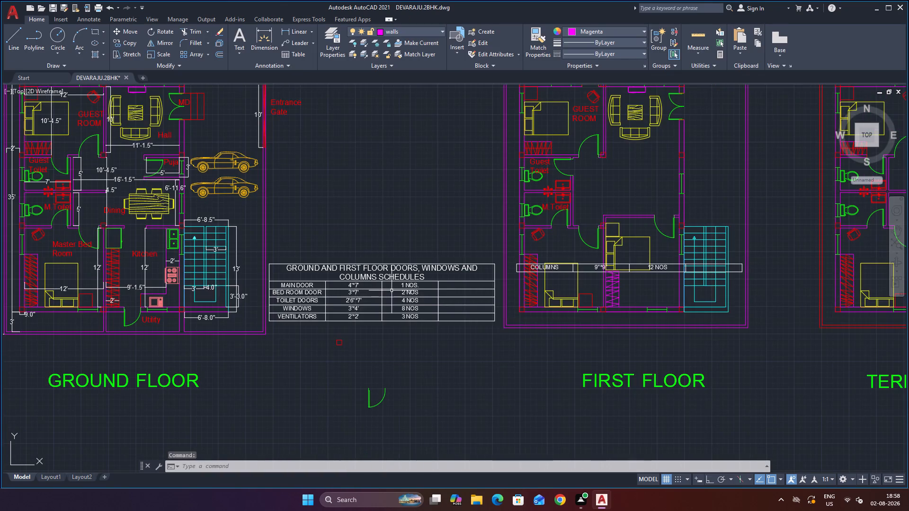
pyautogui.scroll(3, 392, 290)
pyautogui.doubleClick(433, 267)
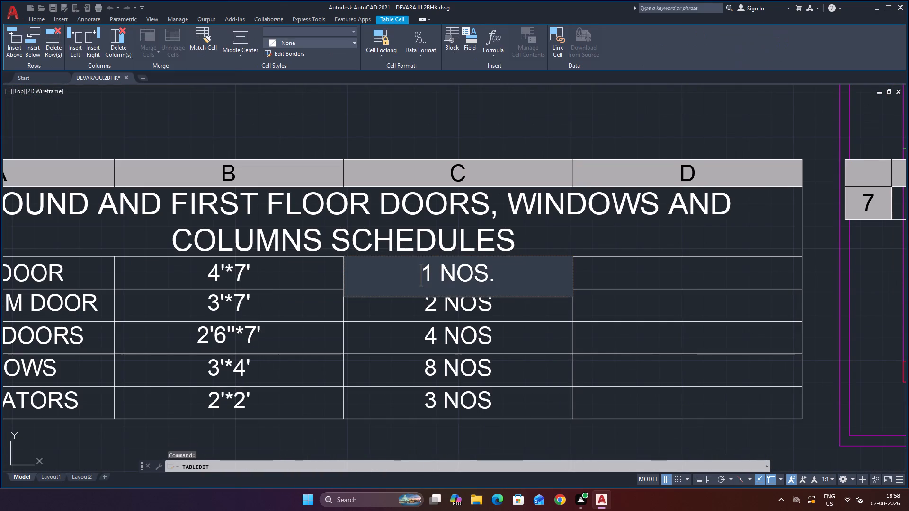
pyautogui.press('Right')
pyautogui.press('BackSpace')
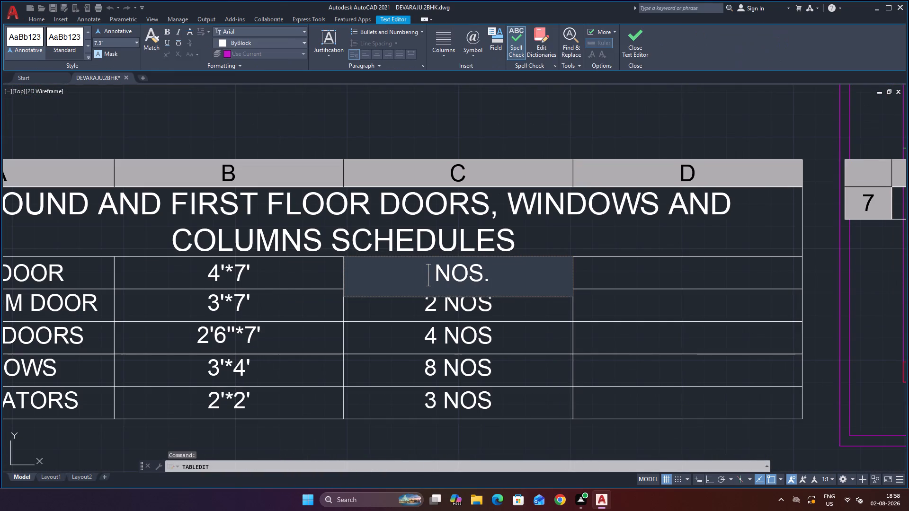
pyautogui.press('2')
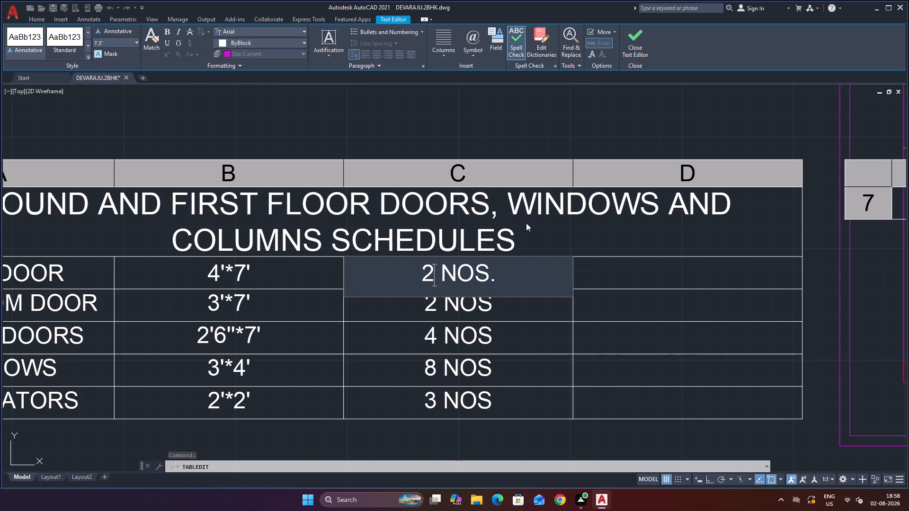
pyautogui.click(526, 223)
# Check the width of the balcony door opening in the first-floor guest room with a temporary linear dimension.
pyautogui.scroll(-2, 531, 319)
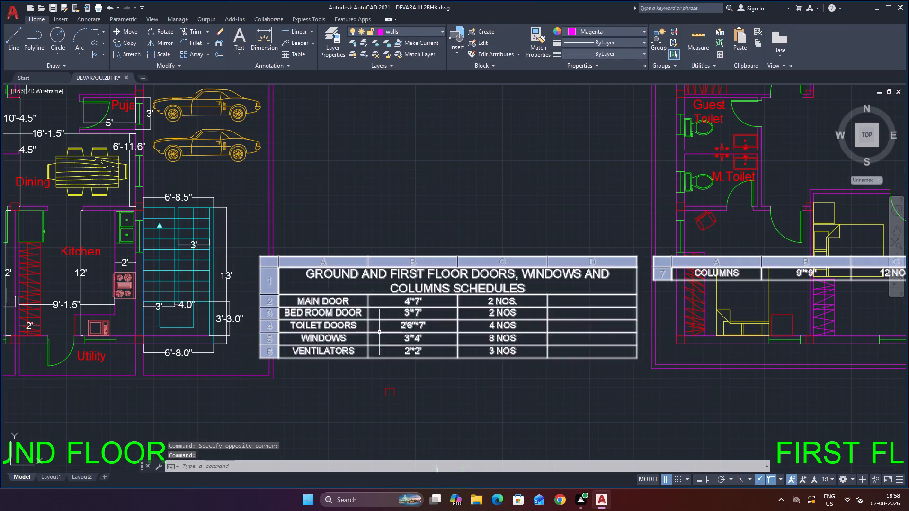
pyautogui.scroll(1, 360, 324)
pyautogui.scroll(-1, 360, 324)
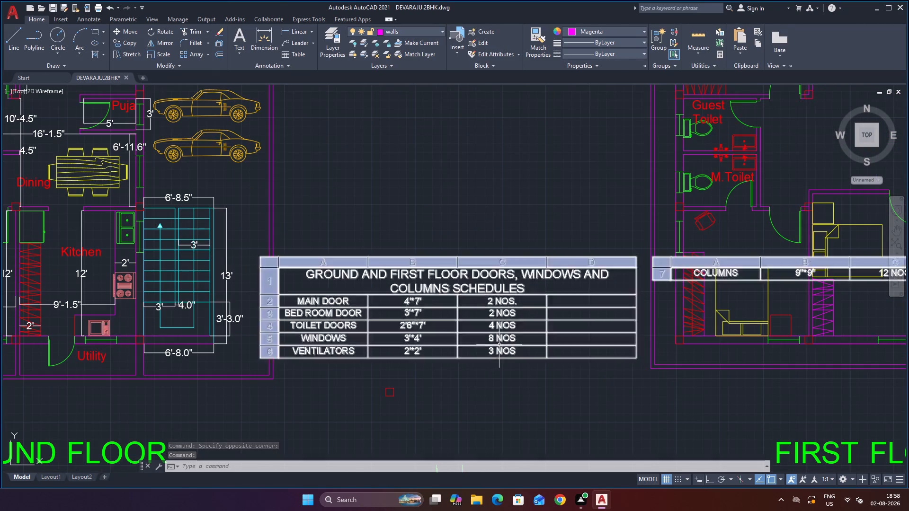
pyautogui.scroll(-2, 499, 344)
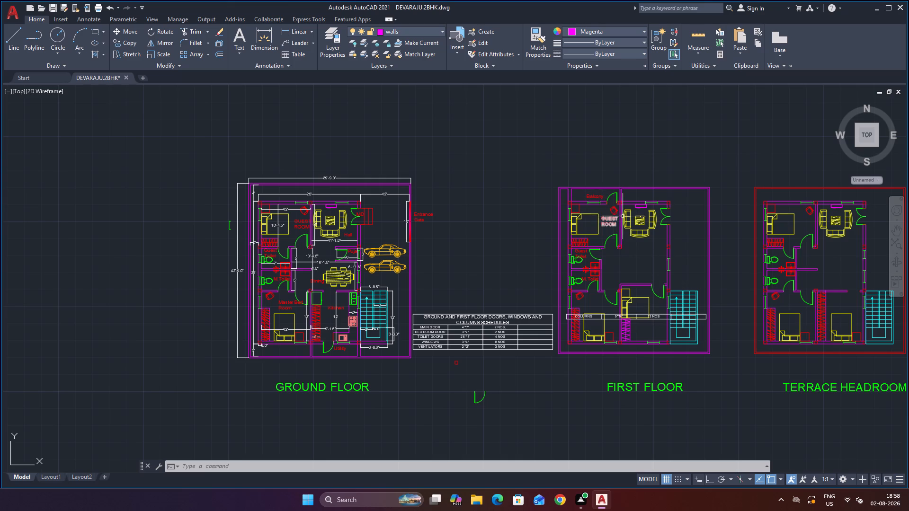
pyautogui.scroll(2, 624, 211)
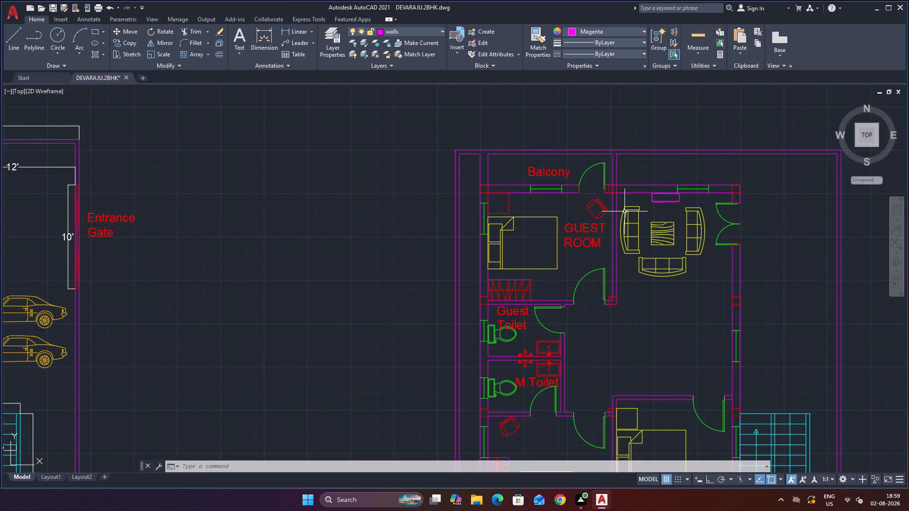
pyautogui.click(298, 31)
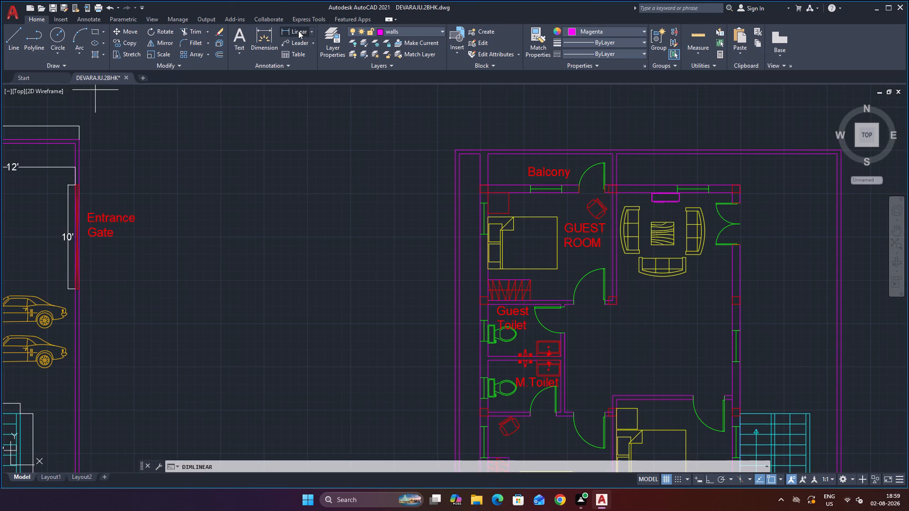
pyautogui.scroll(3, 617, 193)
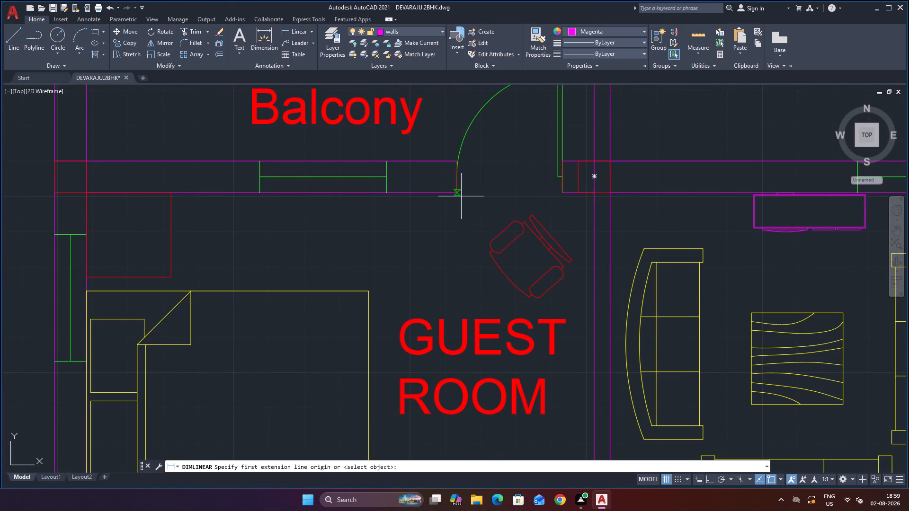
pyautogui.click(461, 196)
pyautogui.click(560, 190)
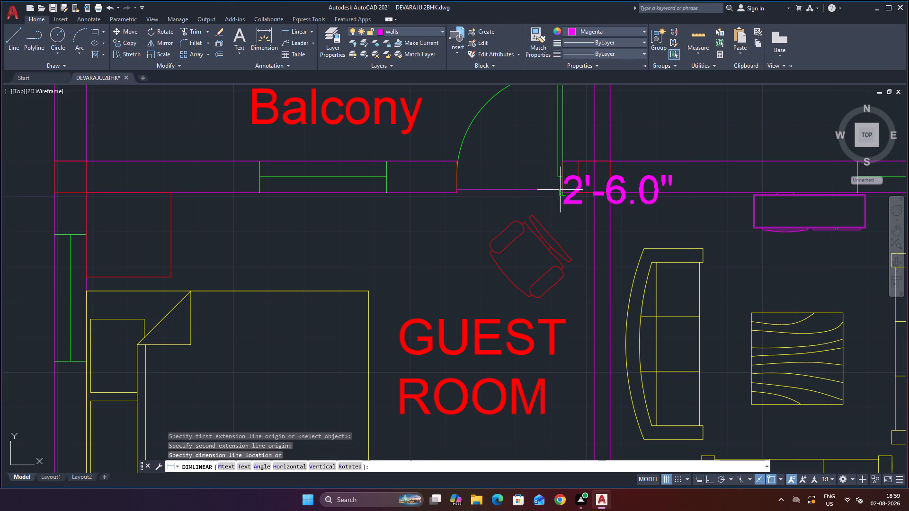
pyautogui.press('Escape')
# Set the bed room door quantity in the doors, windows and columns schedule to 5 NOS.
pyautogui.scroll(-4, 540, 205)
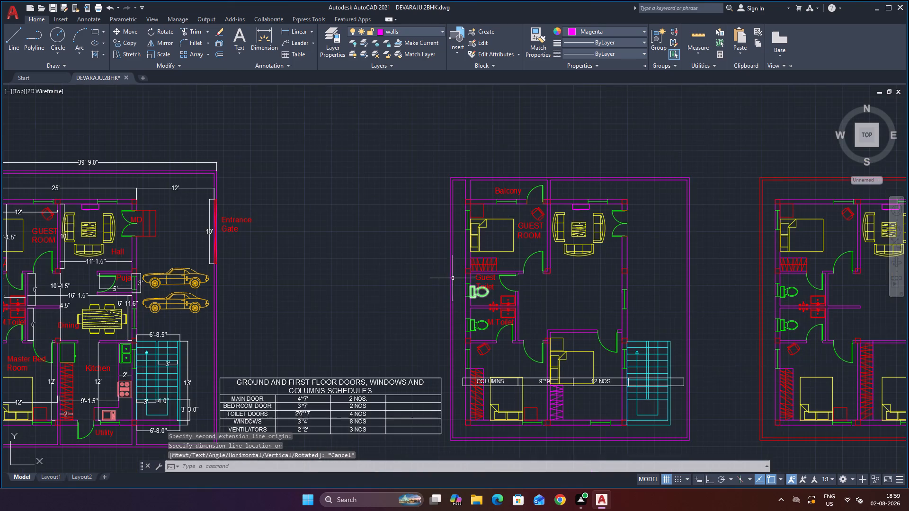
pyautogui.scroll(-2, 454, 278)
pyautogui.scroll(3, 316, 348)
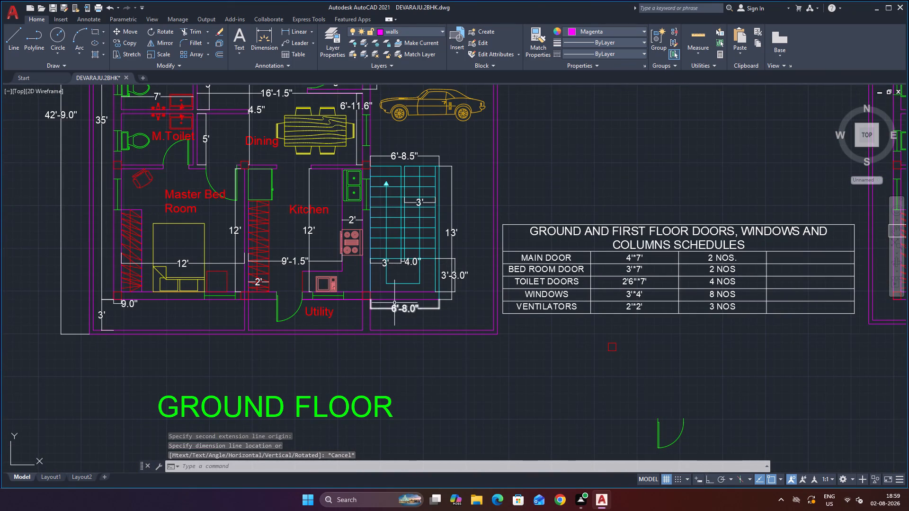
pyautogui.scroll(2, 763, 280)
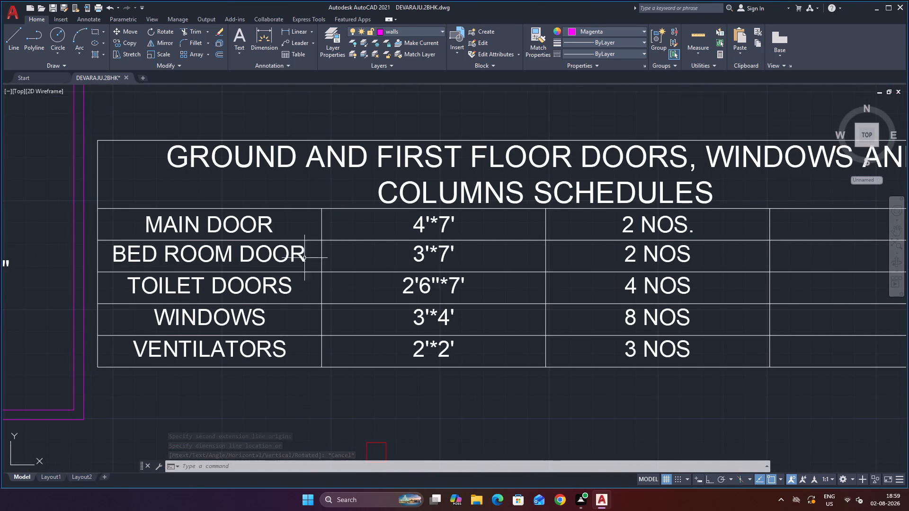
pyautogui.doubleClick(635, 256)
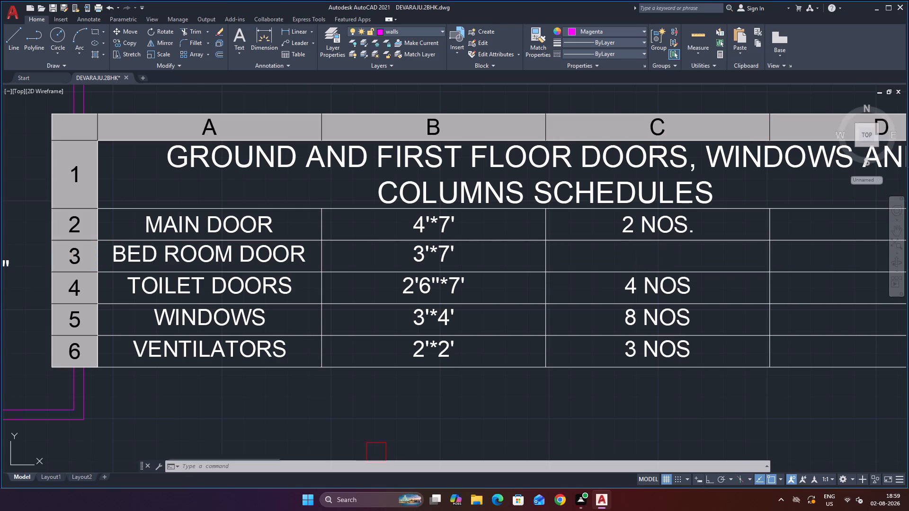
pyautogui.click(635, 256)
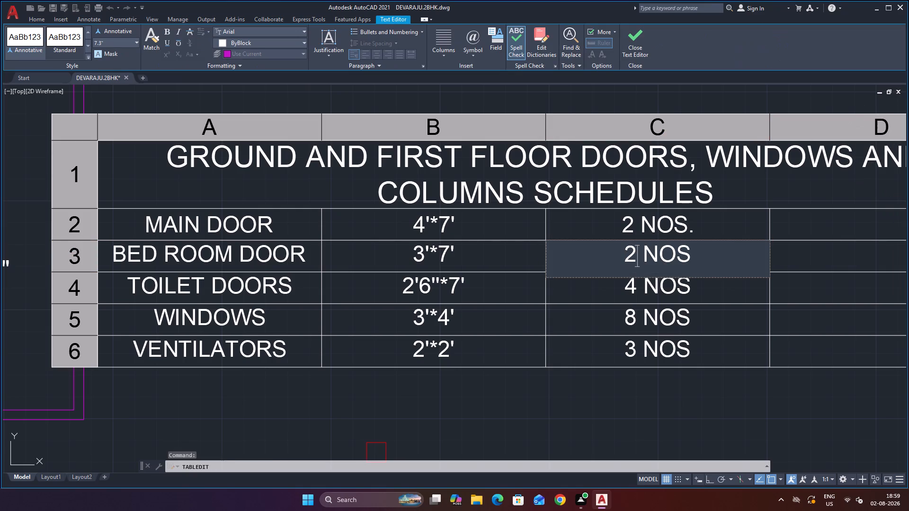
pyautogui.press('BackSpace')
pyautogui.press('5')
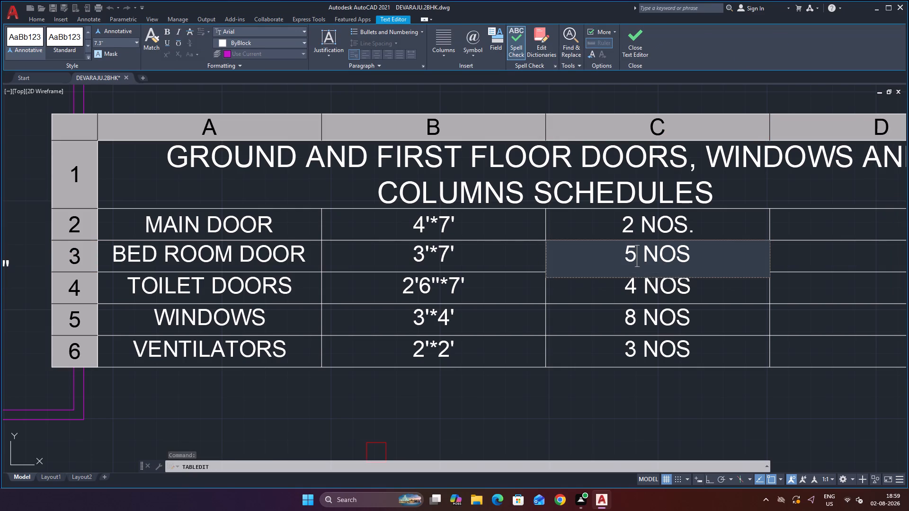
# Open the toilet doors quantity in the schedule for editing.
pyautogui.doubleClick(642, 287)
pyautogui.click(642, 287)
pyautogui.click(642, 287)
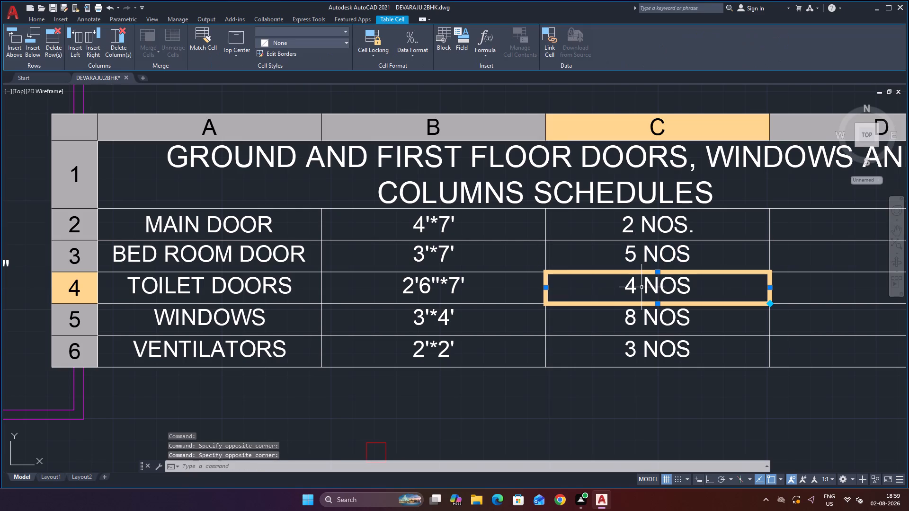
pyautogui.click(642, 287)
pyautogui.click(642, 287)
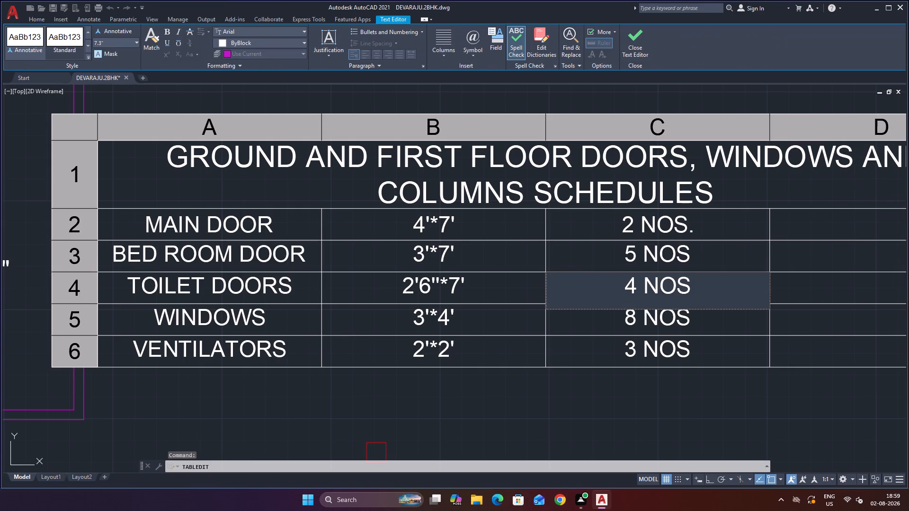
pyautogui.press('Left')
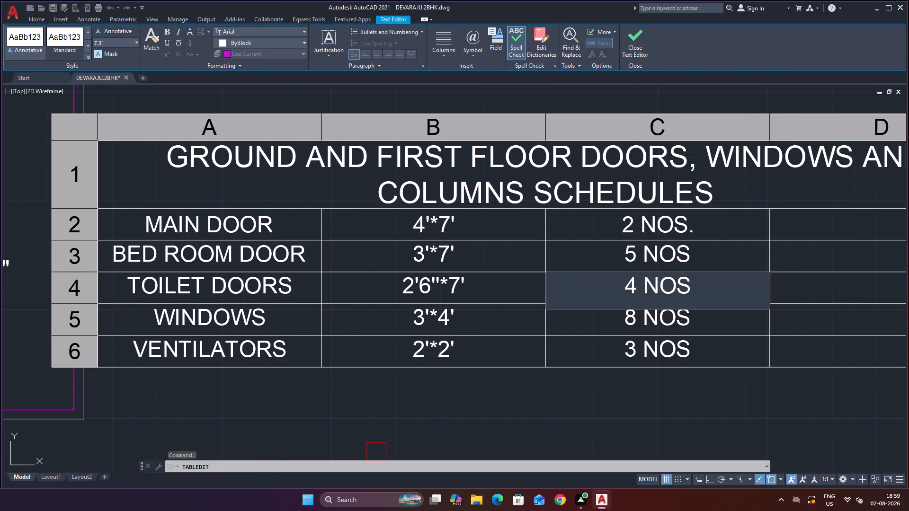
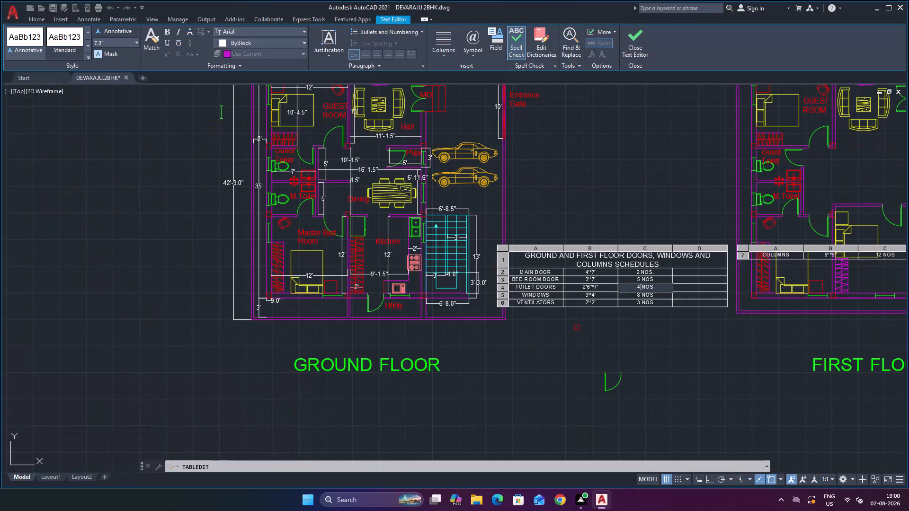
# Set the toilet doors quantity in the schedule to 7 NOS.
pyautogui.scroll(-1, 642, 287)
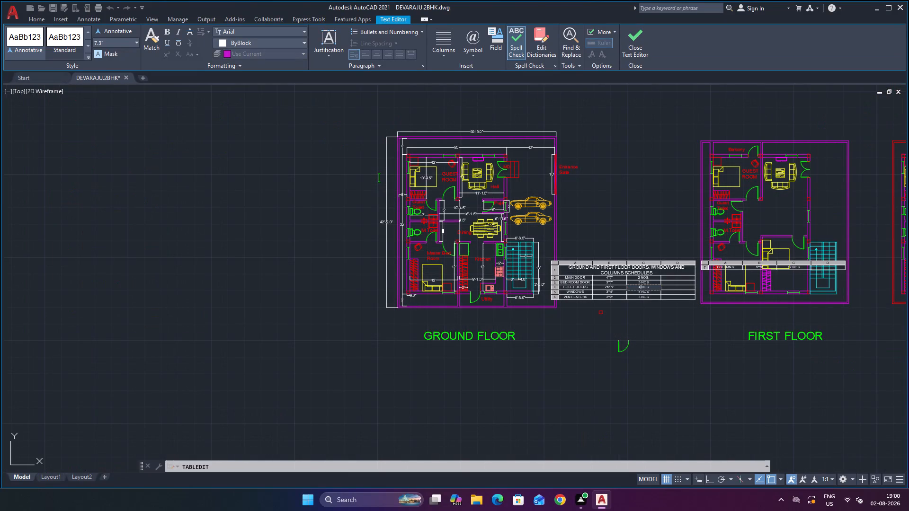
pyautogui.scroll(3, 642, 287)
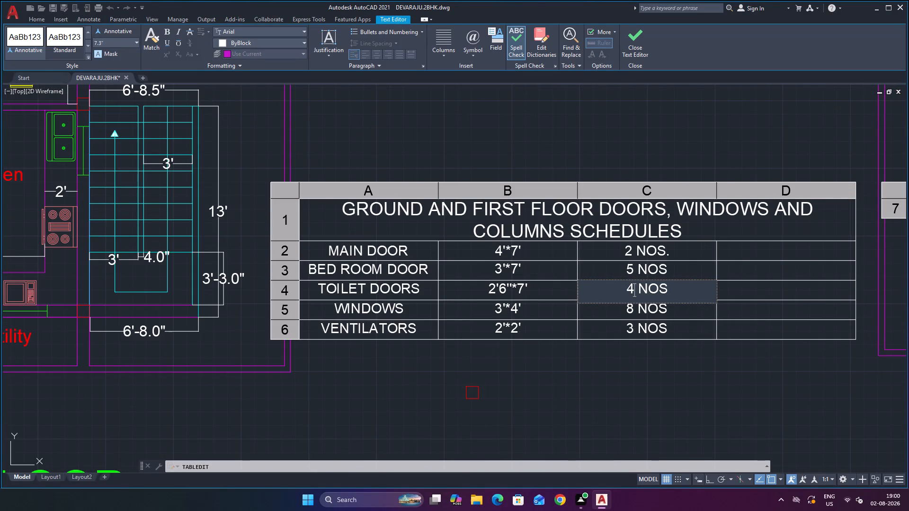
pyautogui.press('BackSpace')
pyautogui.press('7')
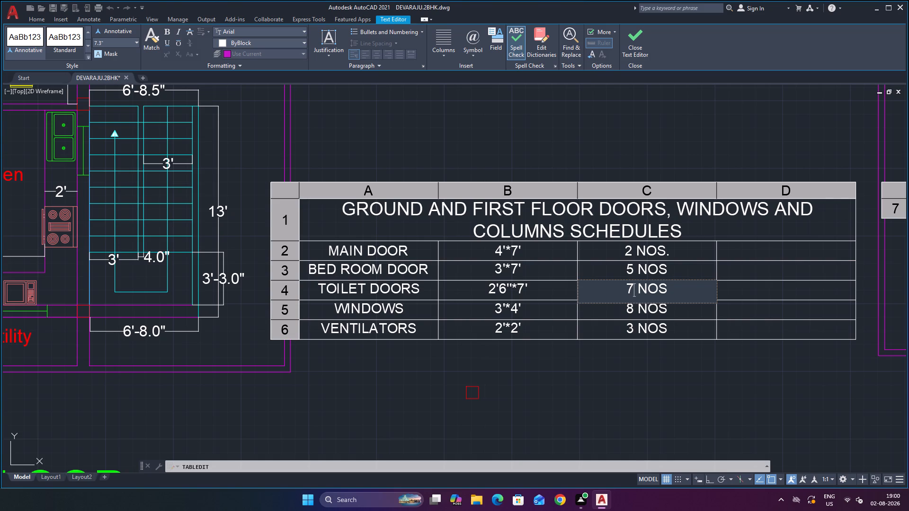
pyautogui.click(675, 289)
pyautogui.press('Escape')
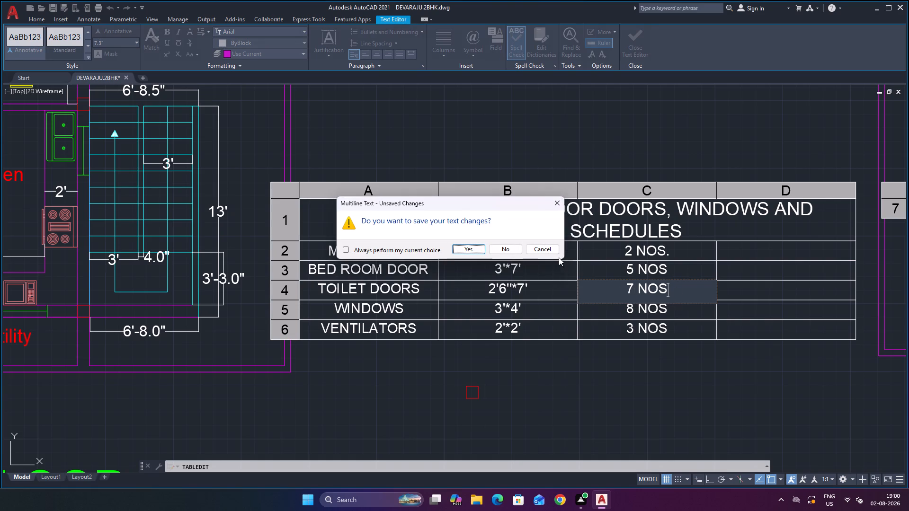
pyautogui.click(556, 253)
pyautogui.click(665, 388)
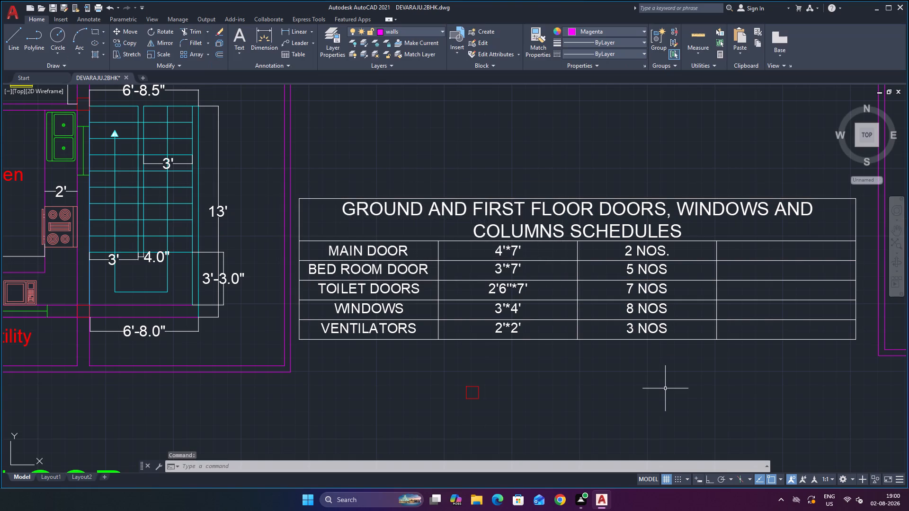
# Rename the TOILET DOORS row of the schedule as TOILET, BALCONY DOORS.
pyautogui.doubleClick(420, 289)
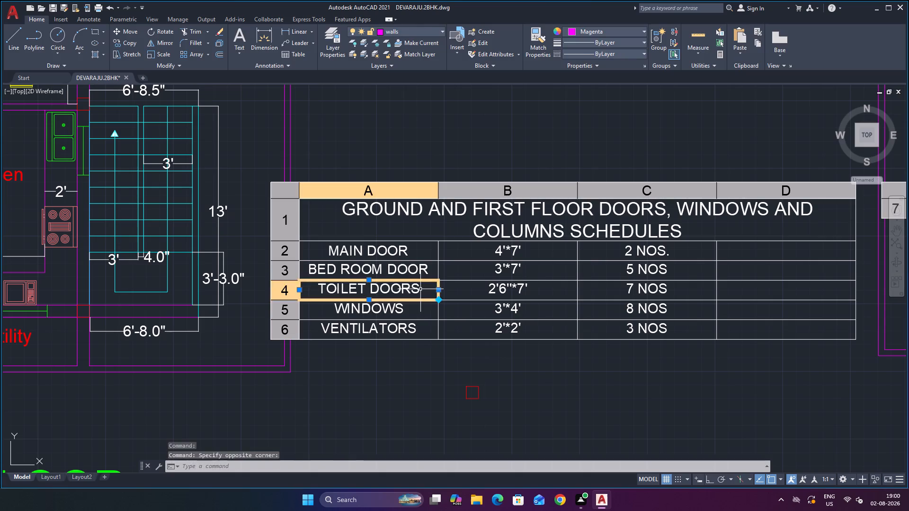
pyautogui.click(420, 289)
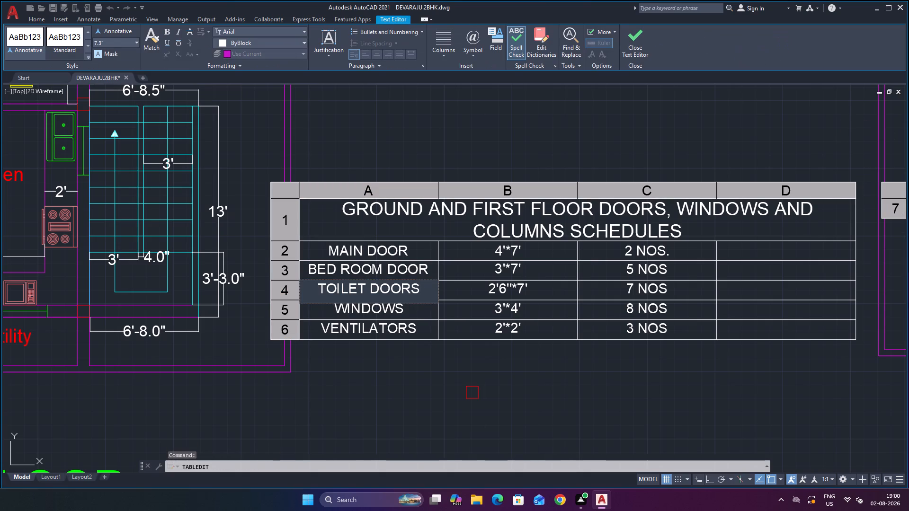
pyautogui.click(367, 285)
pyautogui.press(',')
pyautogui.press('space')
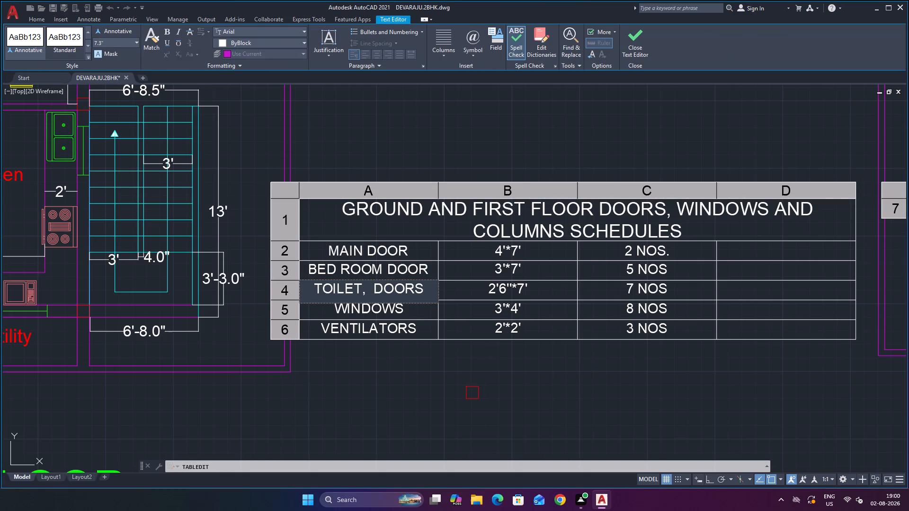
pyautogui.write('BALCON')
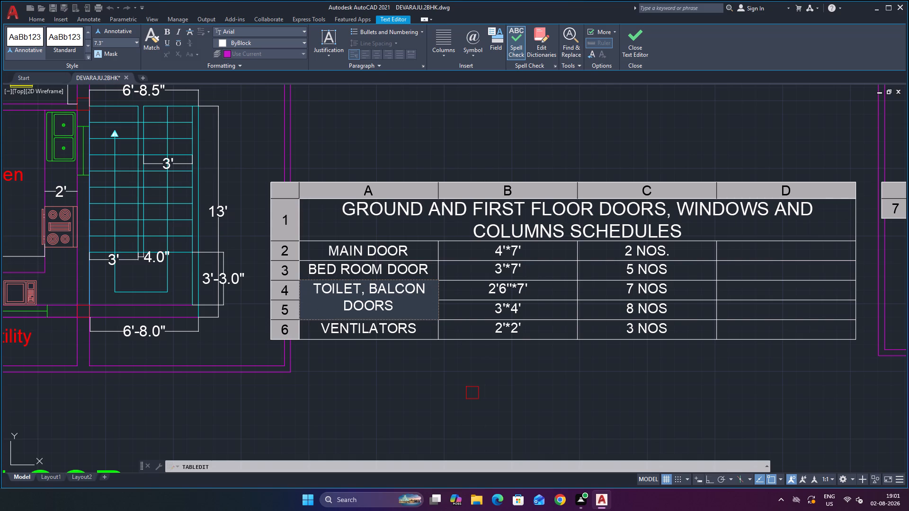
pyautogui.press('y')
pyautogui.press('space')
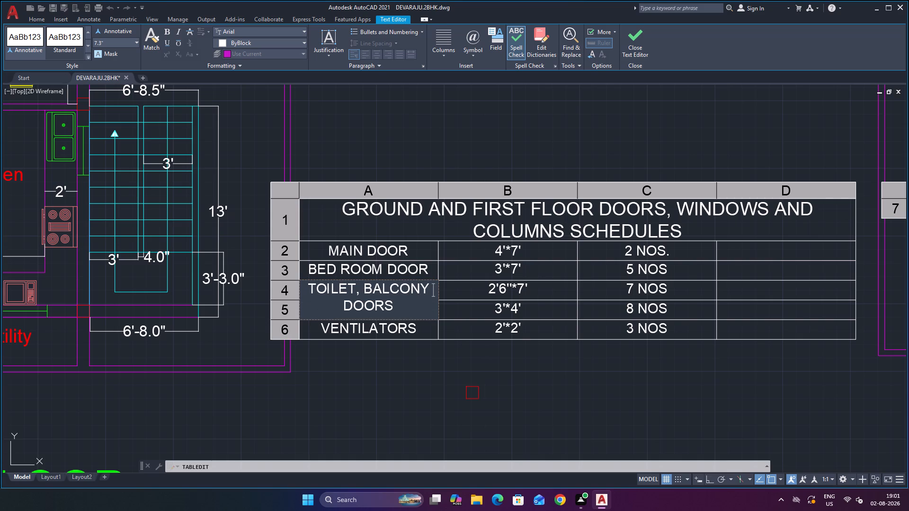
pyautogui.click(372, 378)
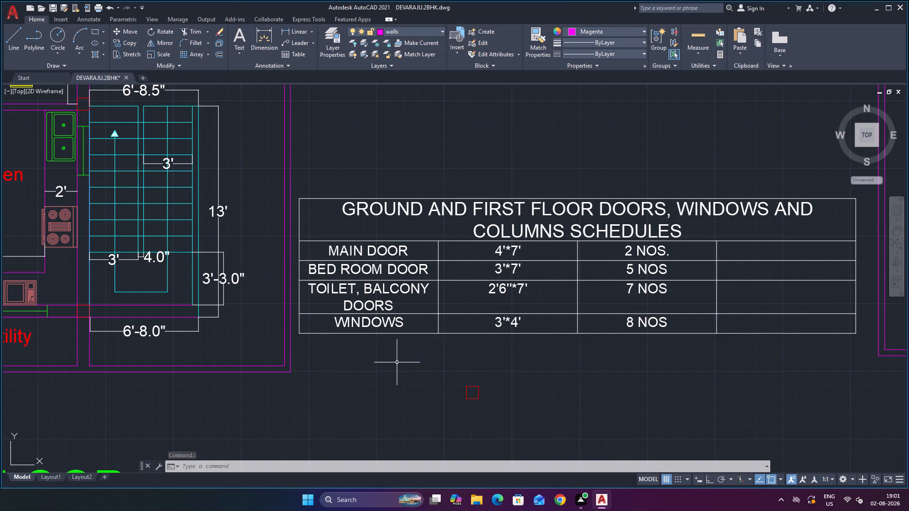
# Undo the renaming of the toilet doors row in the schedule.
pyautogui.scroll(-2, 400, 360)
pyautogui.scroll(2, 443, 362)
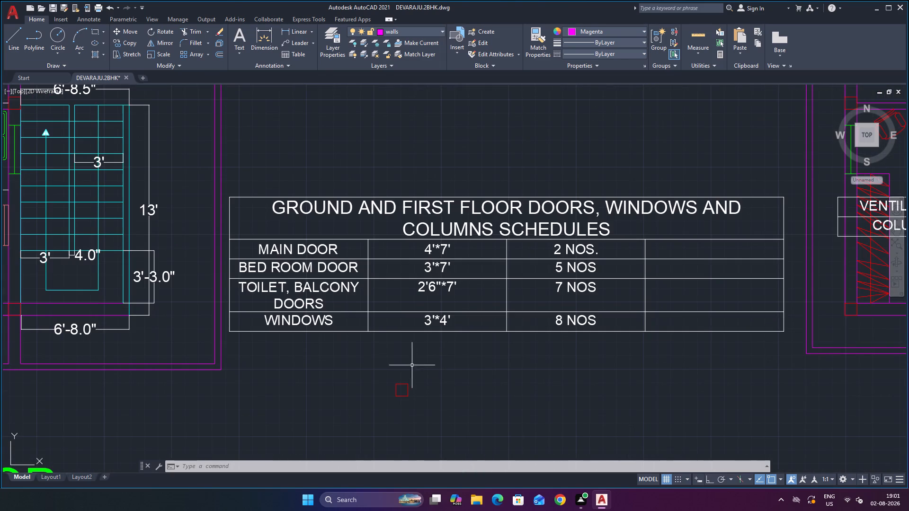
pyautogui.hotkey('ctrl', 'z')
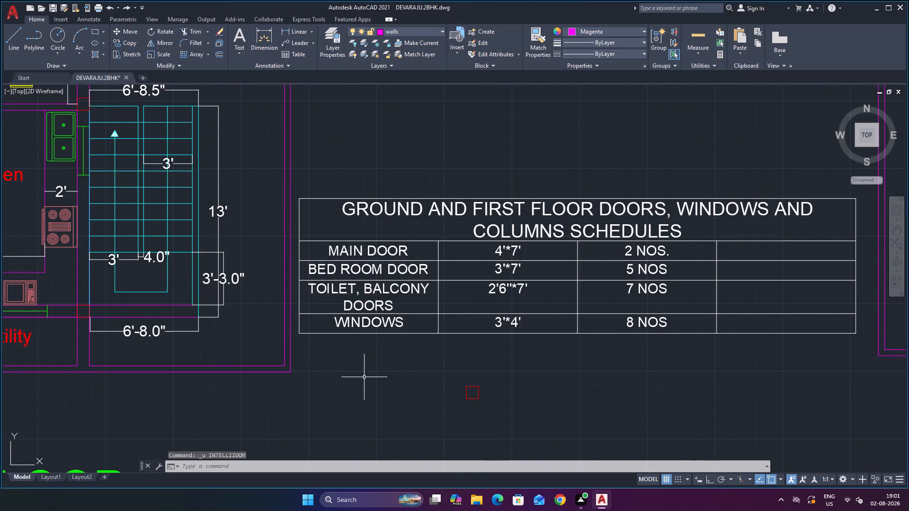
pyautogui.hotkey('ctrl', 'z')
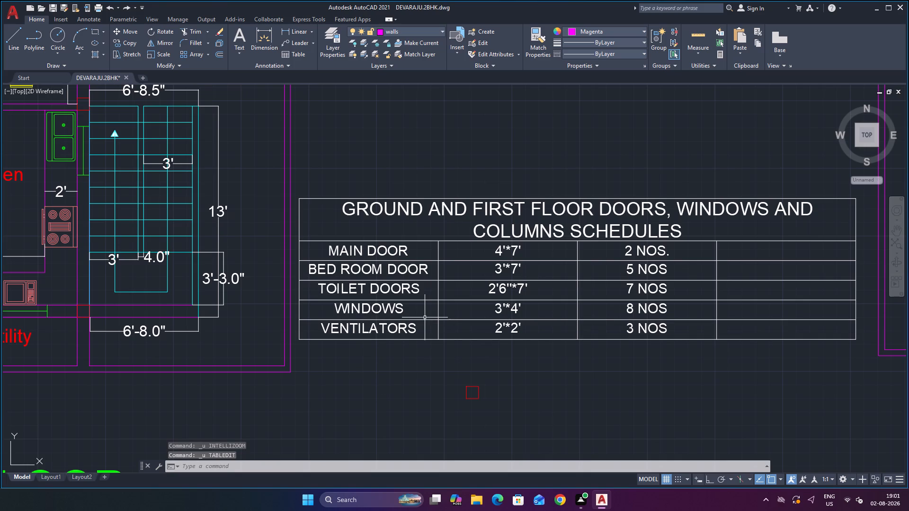
# Undo the toilet doors and bed room door quantity edits in the schedule.
pyautogui.scroll(-1, 420, 325)
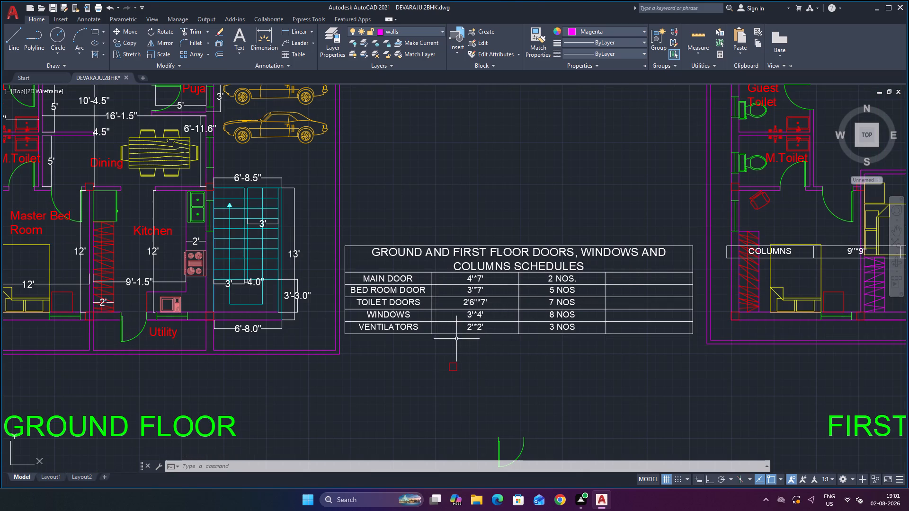
pyautogui.scroll(2, 456, 339)
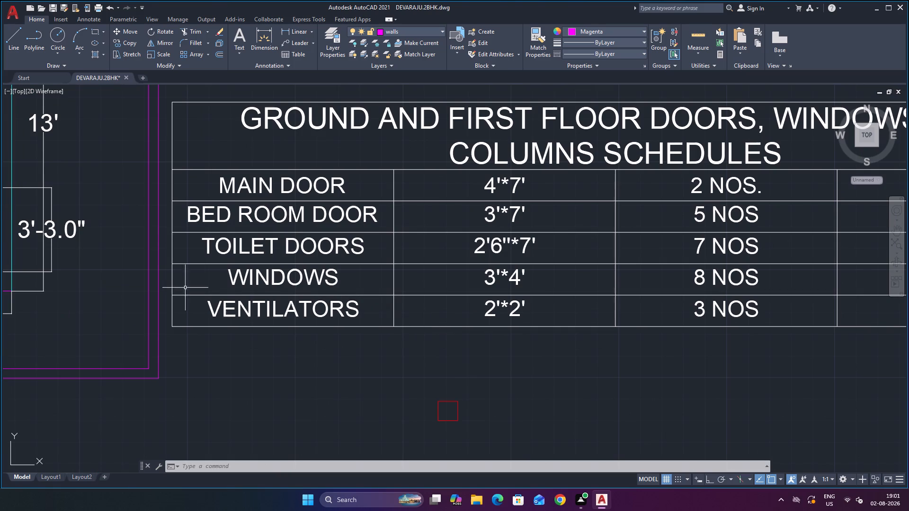
pyautogui.scroll(-3, 182, 293)
pyautogui.scroll(2, 240, 297)
pyautogui.scroll(-3, 244, 292)
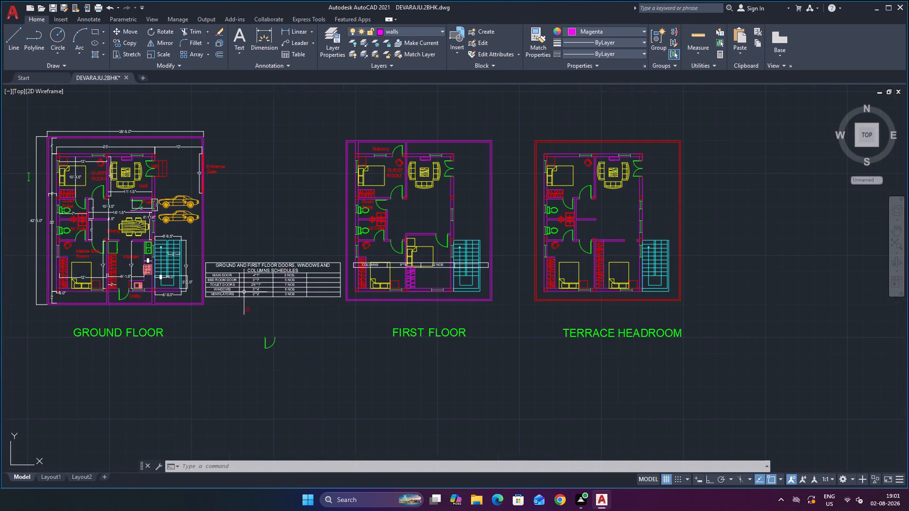
pyautogui.scroll(2, 250, 302)
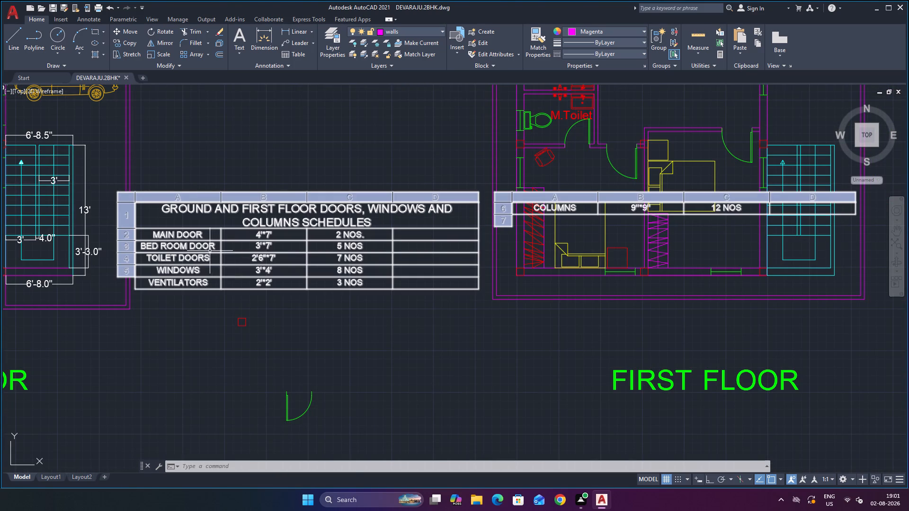
pyautogui.scroll(2, 209, 250)
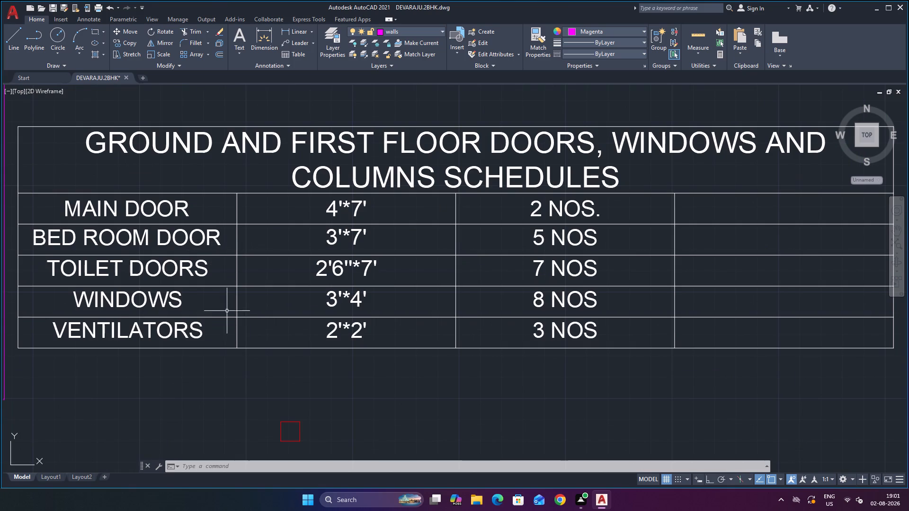
pyautogui.hotkey('ctrl', 'z')
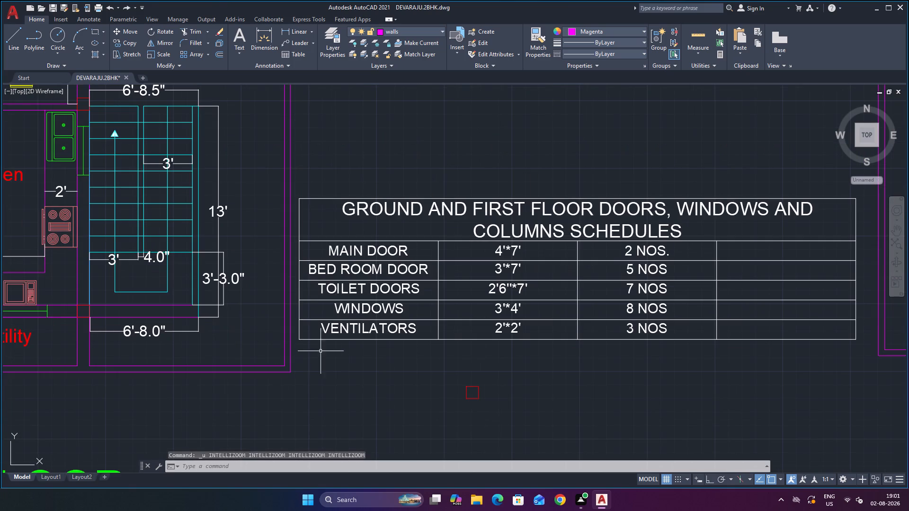
pyautogui.hotkey('ctrl', 'z')
pyautogui.hotkey('ctrl', 'z')
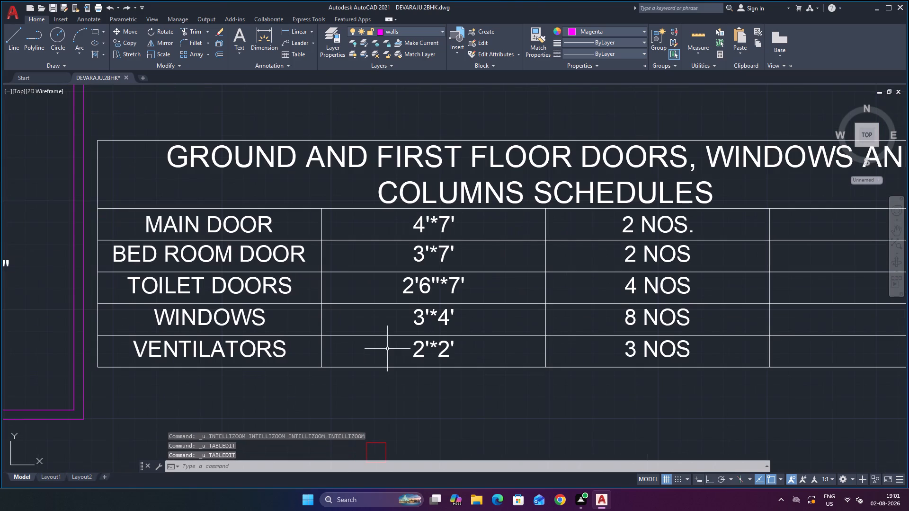
pyautogui.hotkey('ctrl', 'z')
# Undo further back past the temporary linear dimension on the first-floor guest room's balcony door opening.
pyautogui.scroll(-8, 387, 349)
pyautogui.scroll(3, 372, 375)
pyautogui.scroll(2, 301, 385)
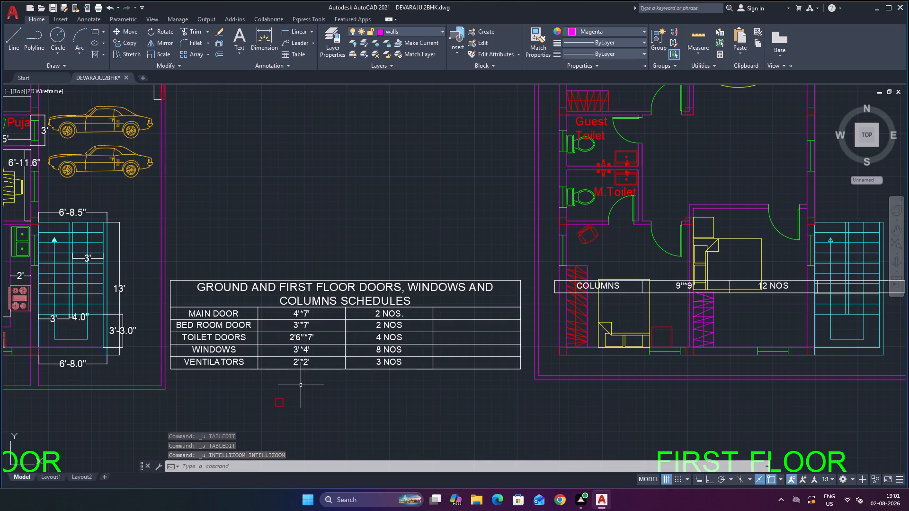
pyautogui.hotkey('ctrl', 'z')
pyautogui.scroll(-8, 306, 370)
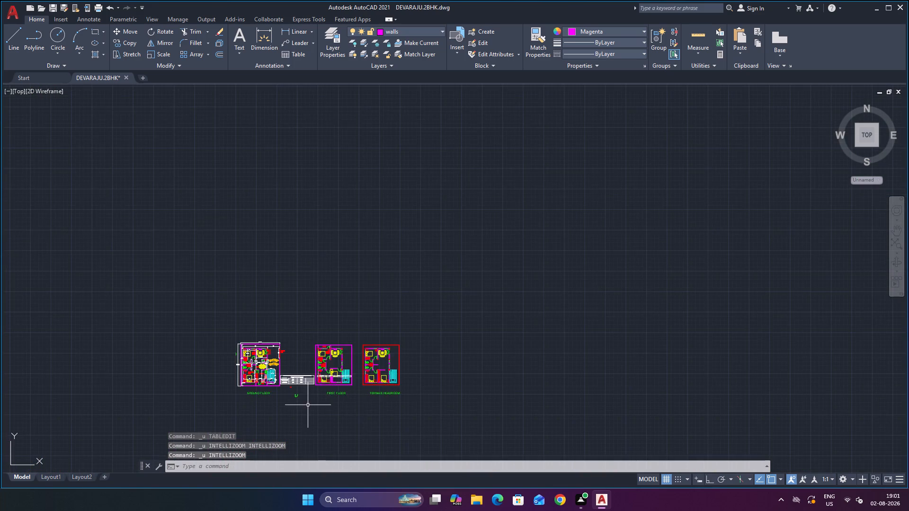
pyautogui.scroll(3, 305, 405)
pyautogui.scroll(2, 268, 342)
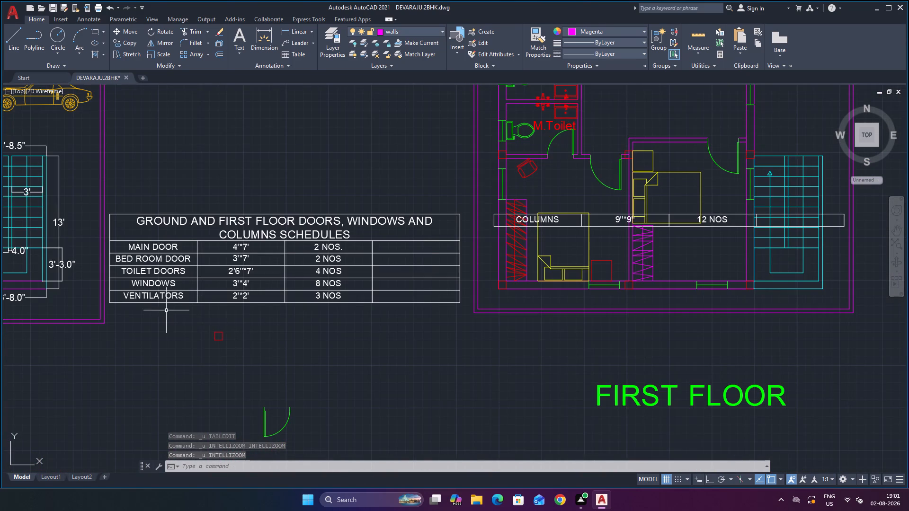
pyautogui.scroll(1, 160, 295)
pyautogui.scroll(-3, 160, 295)
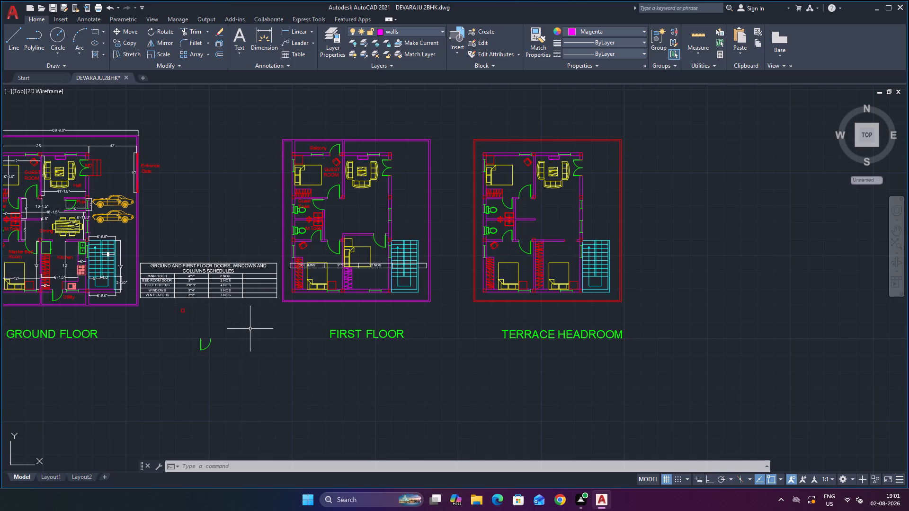
pyautogui.hotkey('ctrl', 'z')
pyautogui.scroll(-5, 256, 323)
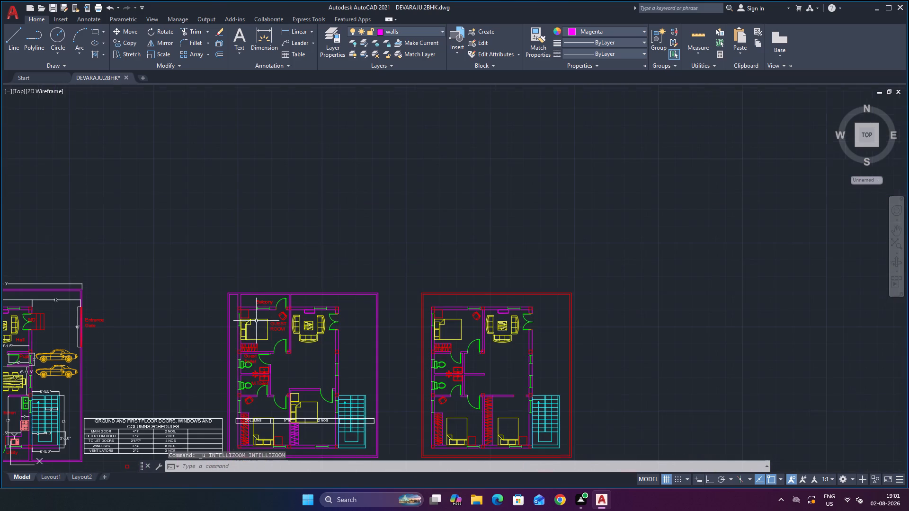
pyautogui.scroll(-3, 256, 319)
pyautogui.hotkey('ctrl', 'z')
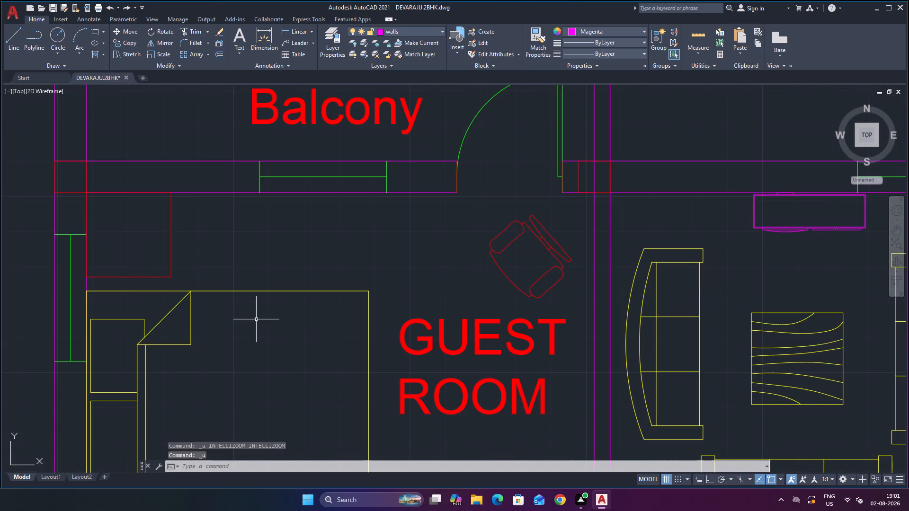
pyautogui.scroll(-9, 256, 319)
pyautogui.scroll(5, 240, 340)
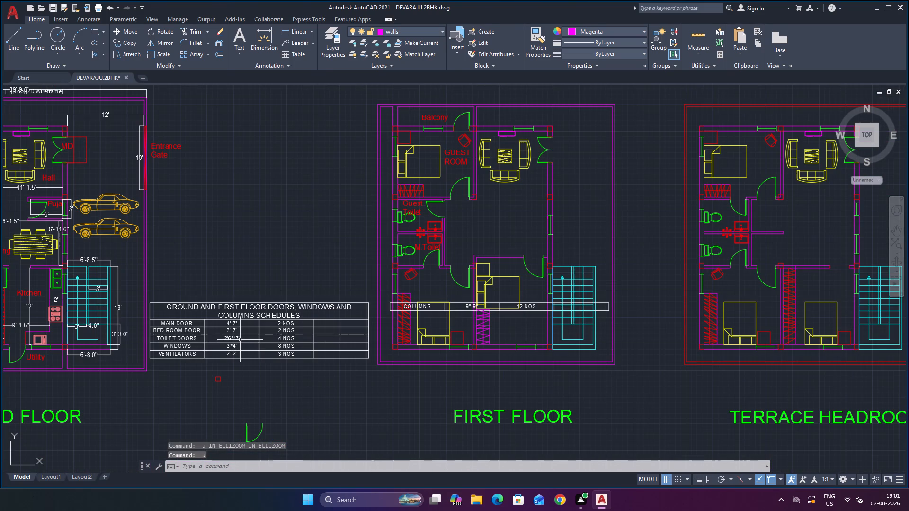
pyautogui.hotkey('ctrl', 'z')
pyautogui.hotkey('ctrl', 'z')
pyautogui.hotkey('ctrl', 'z')
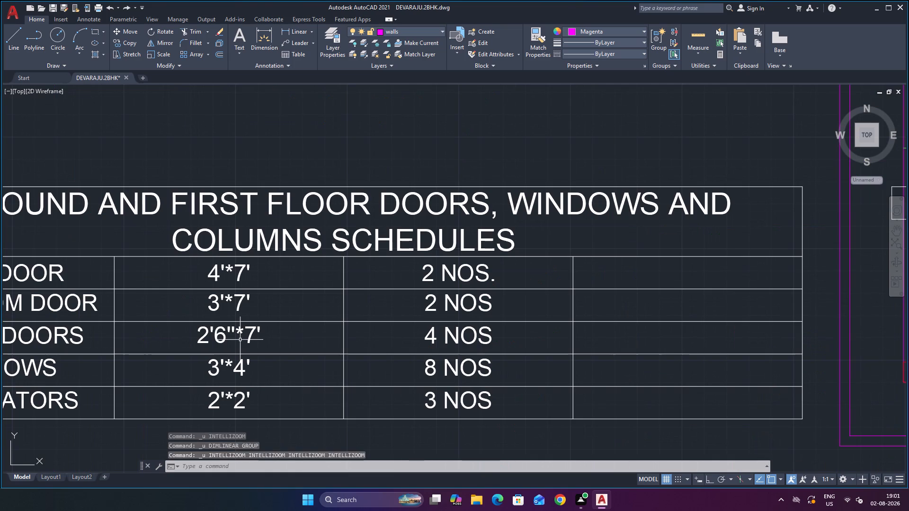
# Undo the main door quantity edit and the title edit that added GROUND AND FIRST FLOOR to the schedule.
pyautogui.scroll(-2, 240, 340)
pyautogui.hotkey('ctrl', 'z')
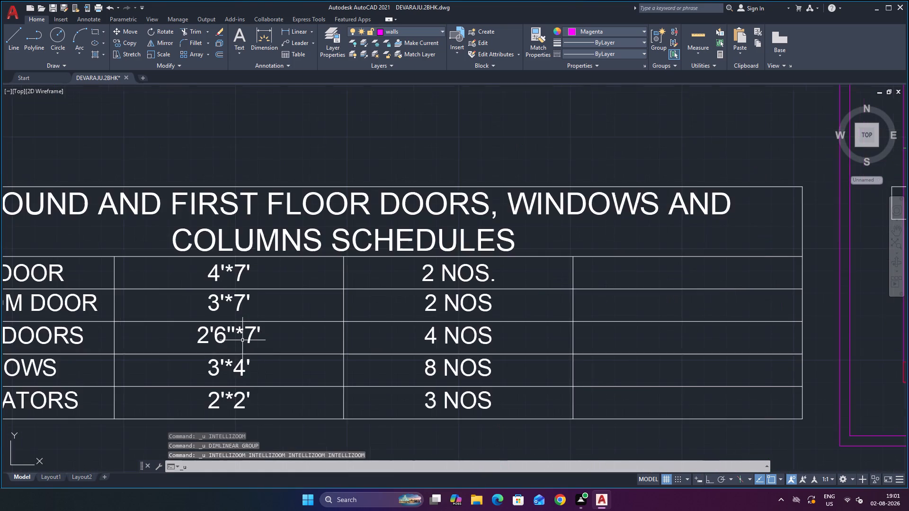
pyautogui.hotkey('ctrl', 'z')
pyautogui.hotkey('ctrl', 'z')
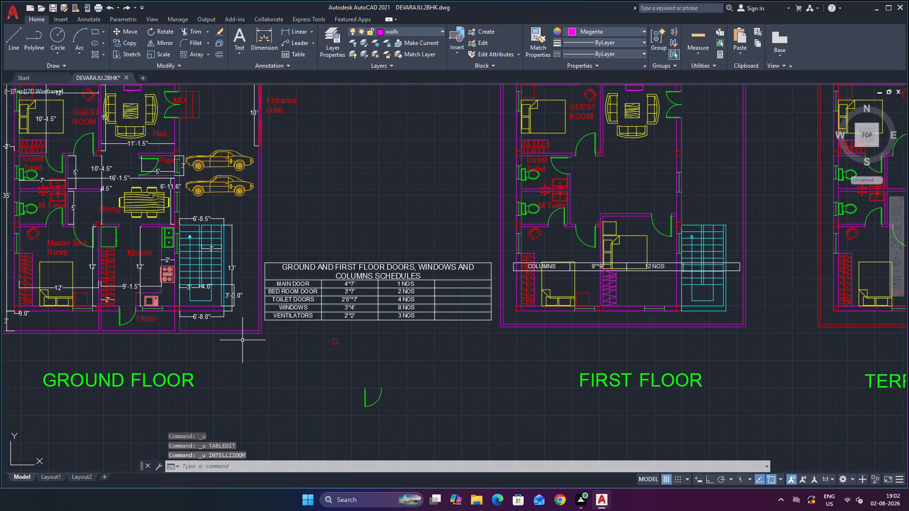
pyautogui.hotkey('ctrl', 'z')
pyautogui.hotkey('ctrl', 'z')
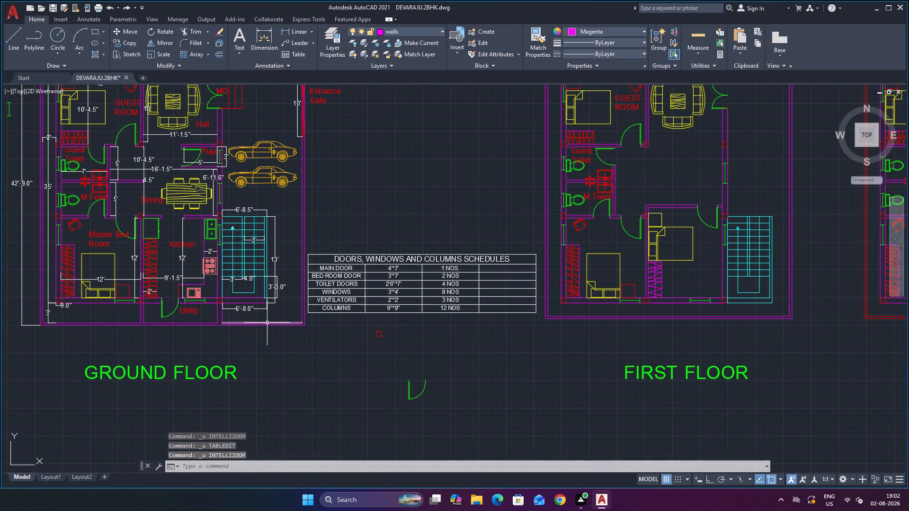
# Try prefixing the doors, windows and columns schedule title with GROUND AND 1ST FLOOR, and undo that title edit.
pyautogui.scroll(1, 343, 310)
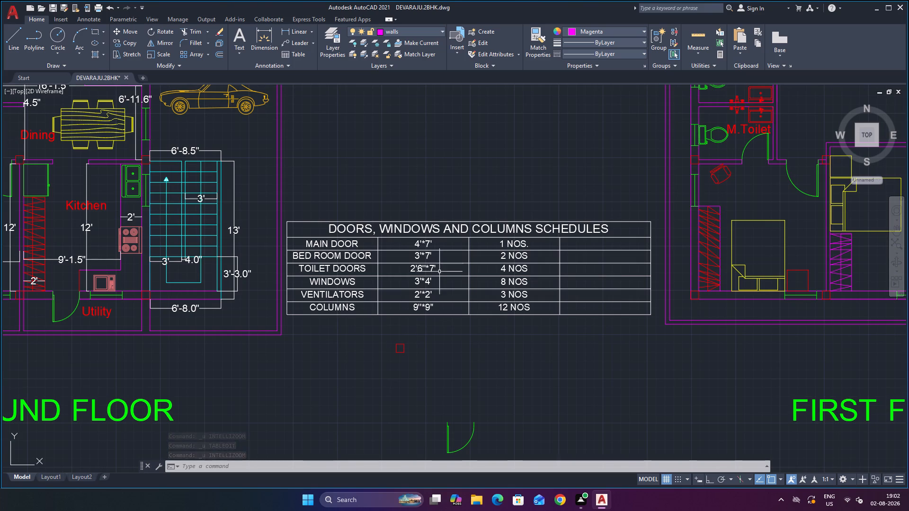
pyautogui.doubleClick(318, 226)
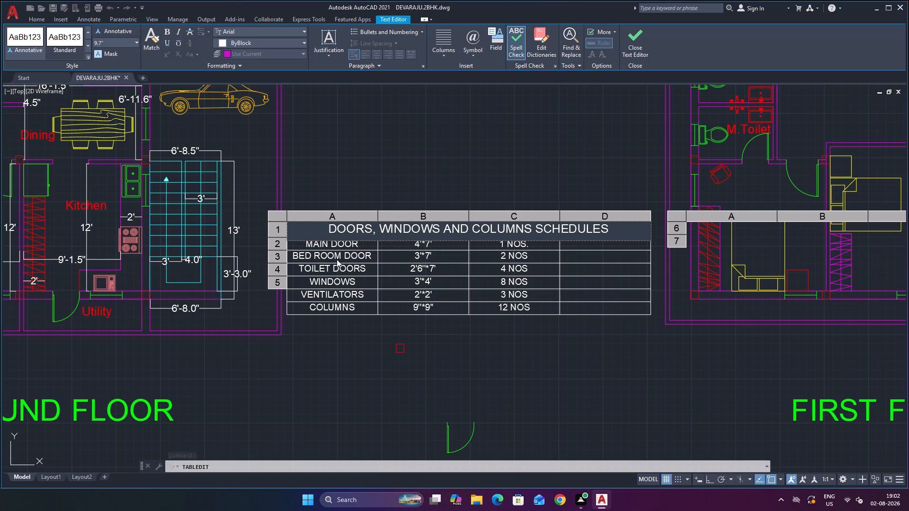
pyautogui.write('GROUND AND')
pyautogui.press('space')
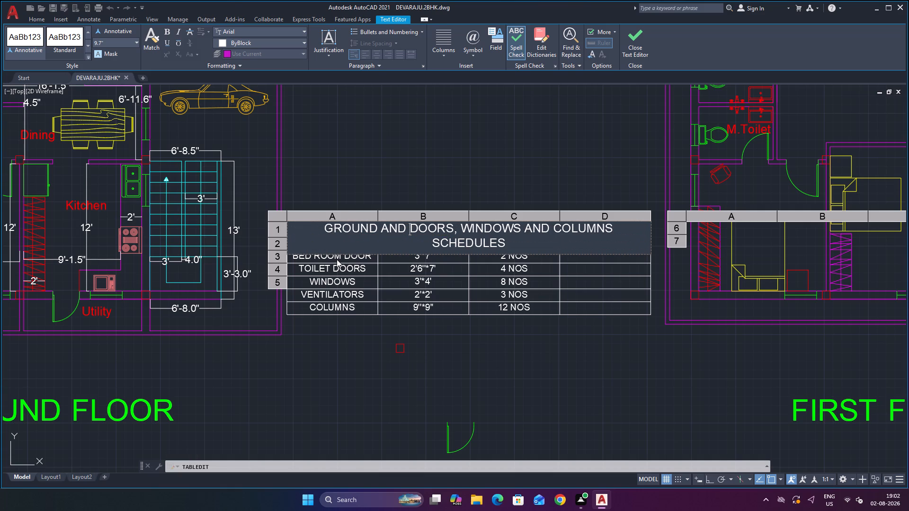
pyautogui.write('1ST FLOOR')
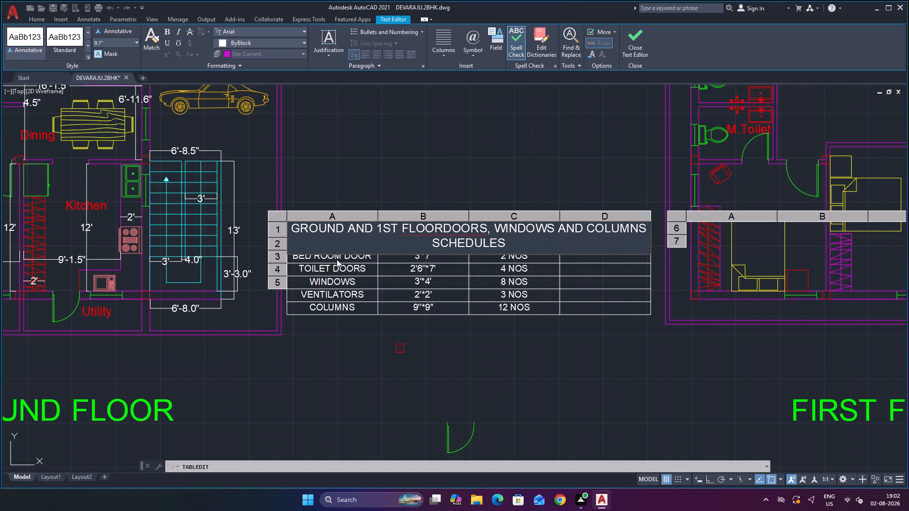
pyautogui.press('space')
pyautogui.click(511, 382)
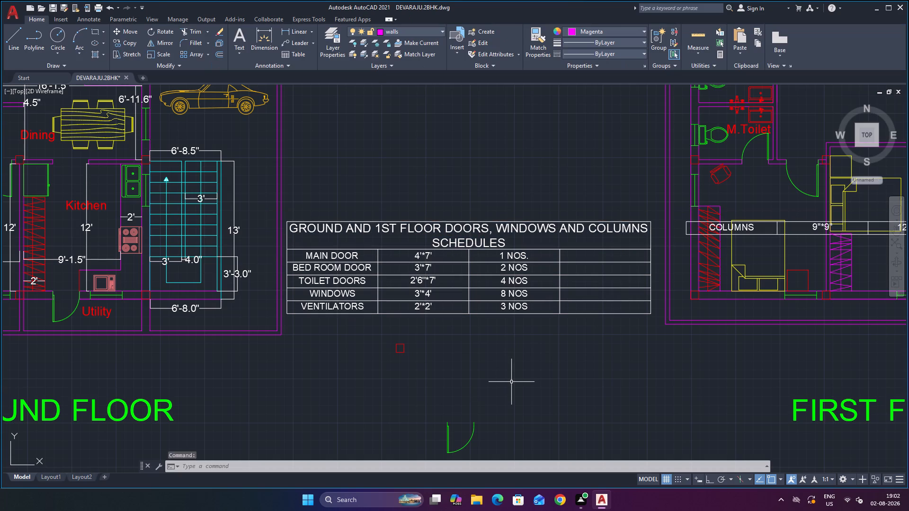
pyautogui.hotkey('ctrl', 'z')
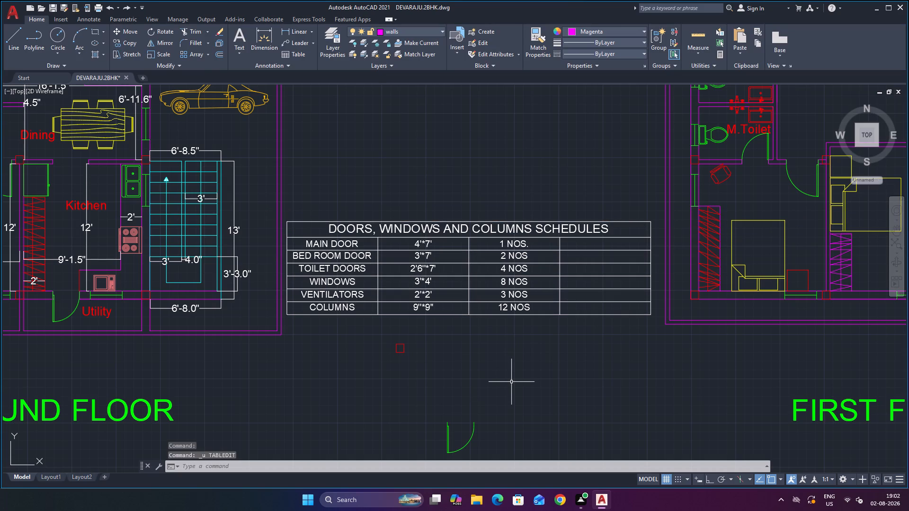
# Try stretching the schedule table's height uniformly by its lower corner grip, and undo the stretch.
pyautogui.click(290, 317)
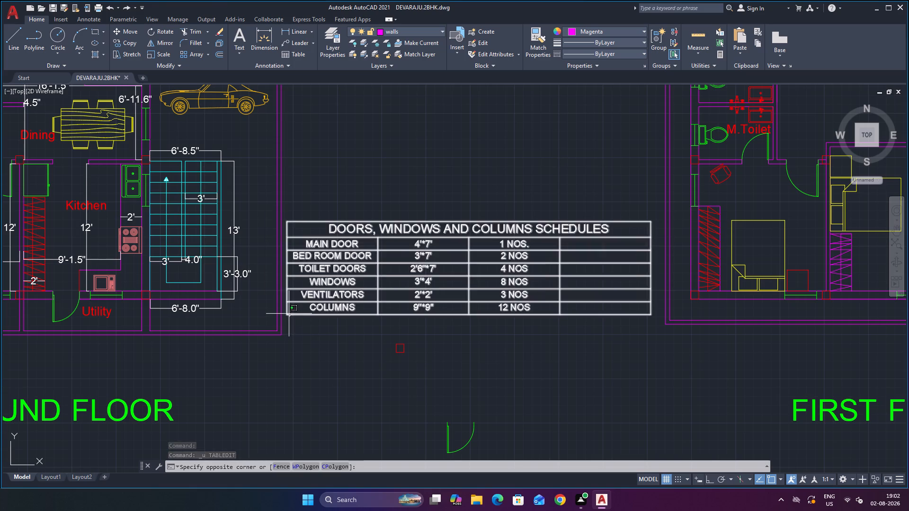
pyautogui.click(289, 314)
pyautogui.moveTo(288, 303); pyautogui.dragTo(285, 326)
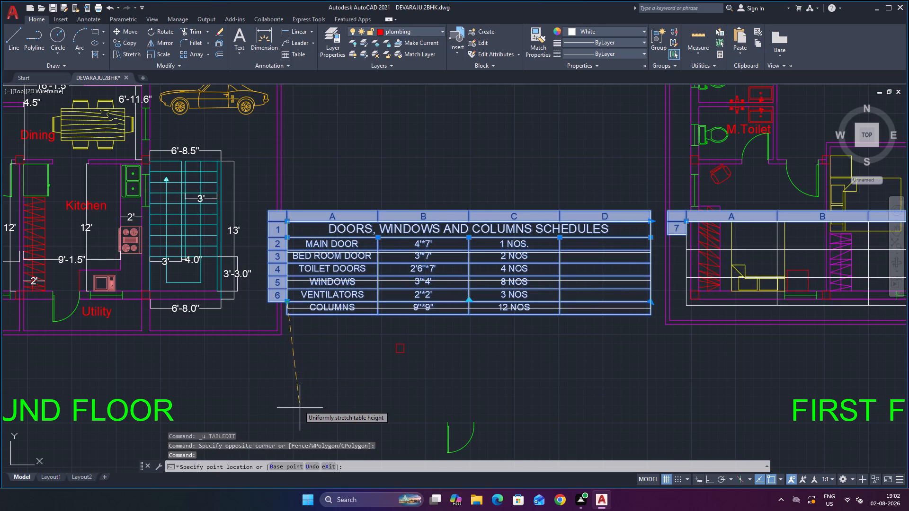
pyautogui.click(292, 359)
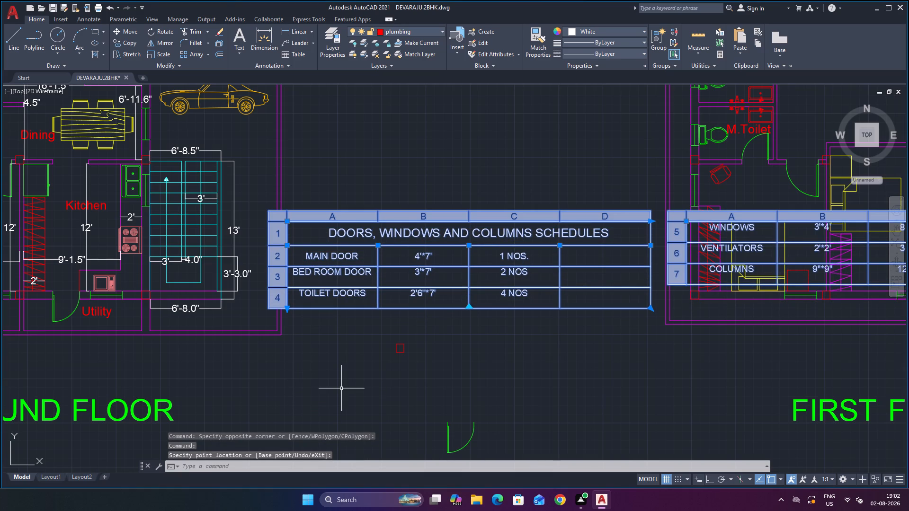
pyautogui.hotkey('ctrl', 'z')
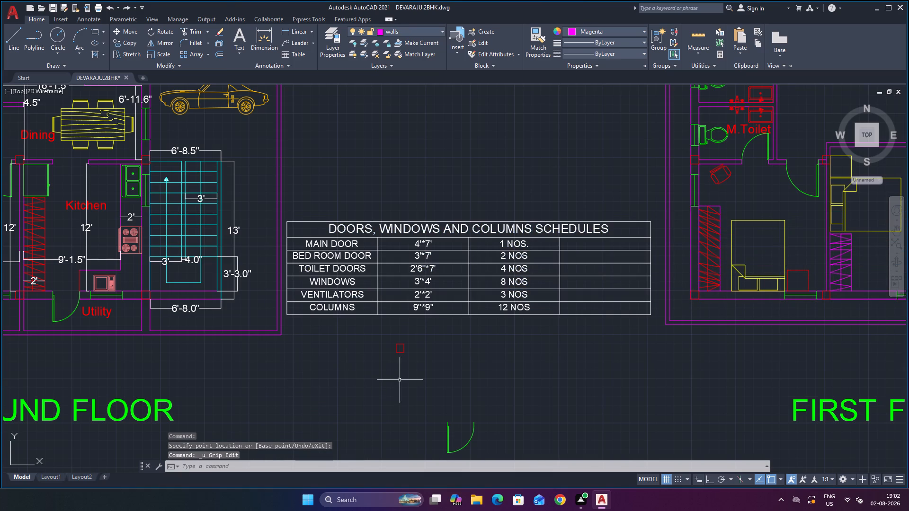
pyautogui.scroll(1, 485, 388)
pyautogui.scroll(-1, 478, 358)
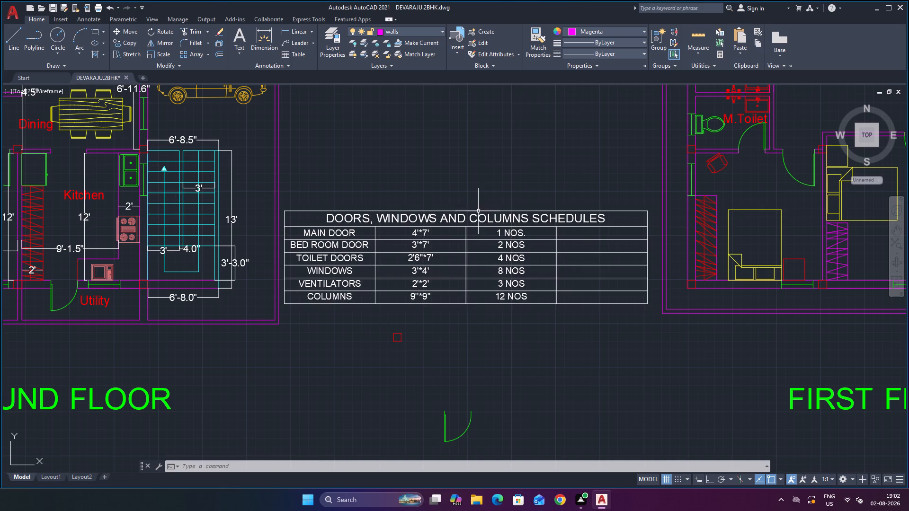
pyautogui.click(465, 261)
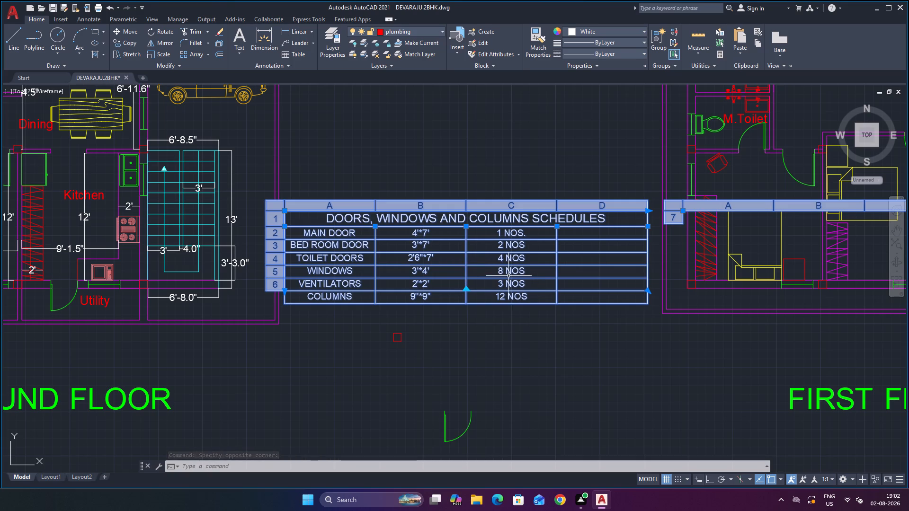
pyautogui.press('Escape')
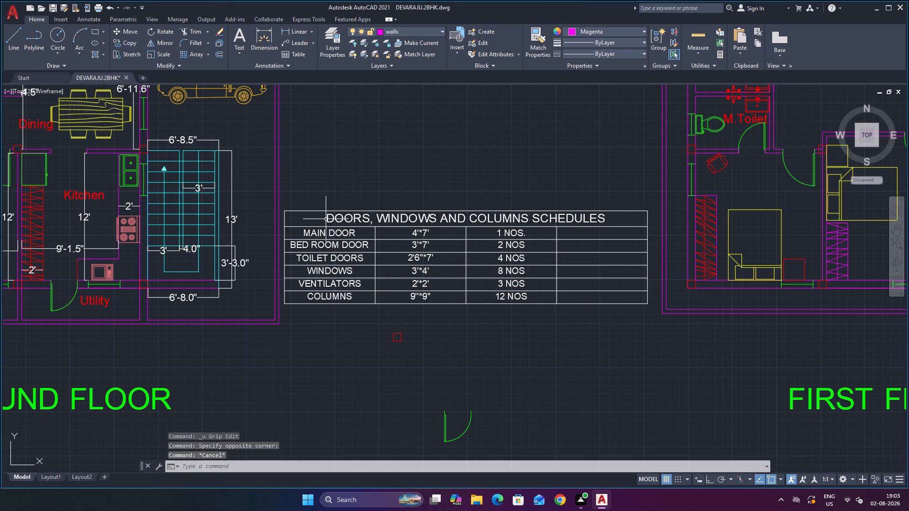
# Insert GF,1ST FLOOR and a space before DOORS in the schedule title.
pyautogui.doubleClick(326, 219)
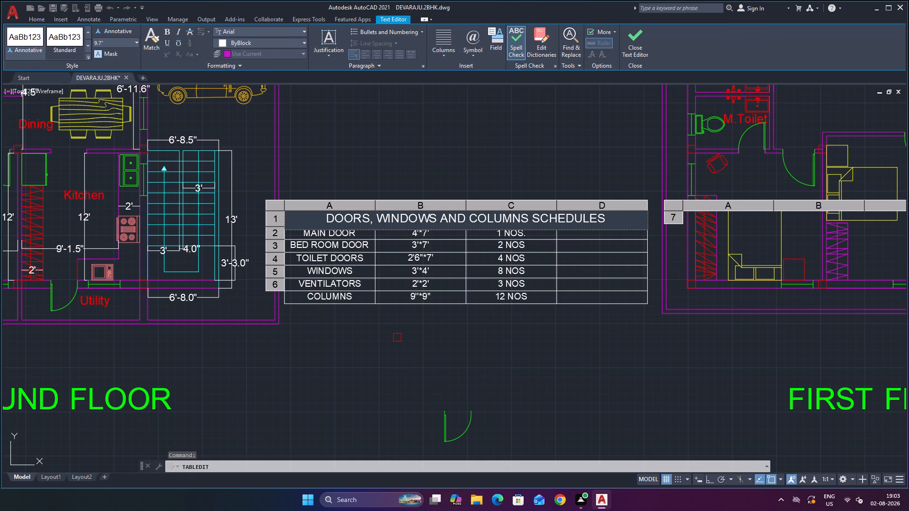
pyautogui.write('GF')
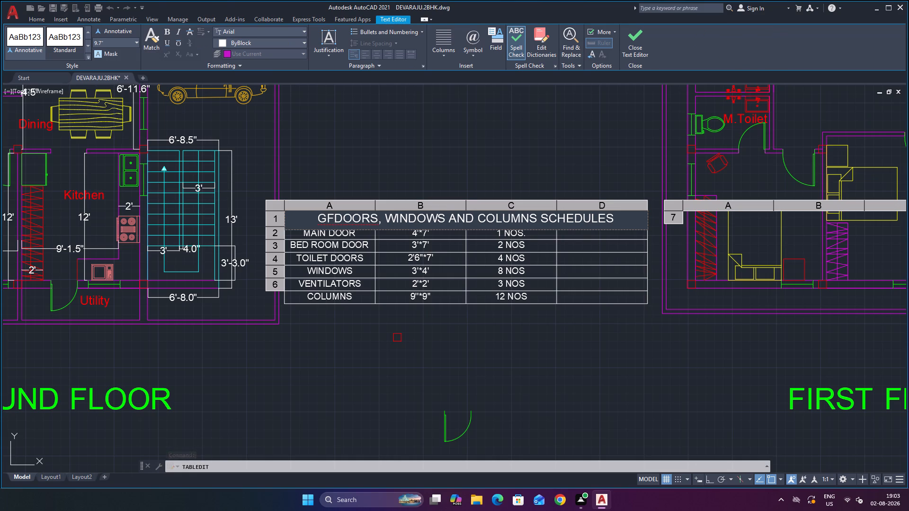
pyautogui.press(',')
pyautogui.write('1ST')
pyautogui.press('space')
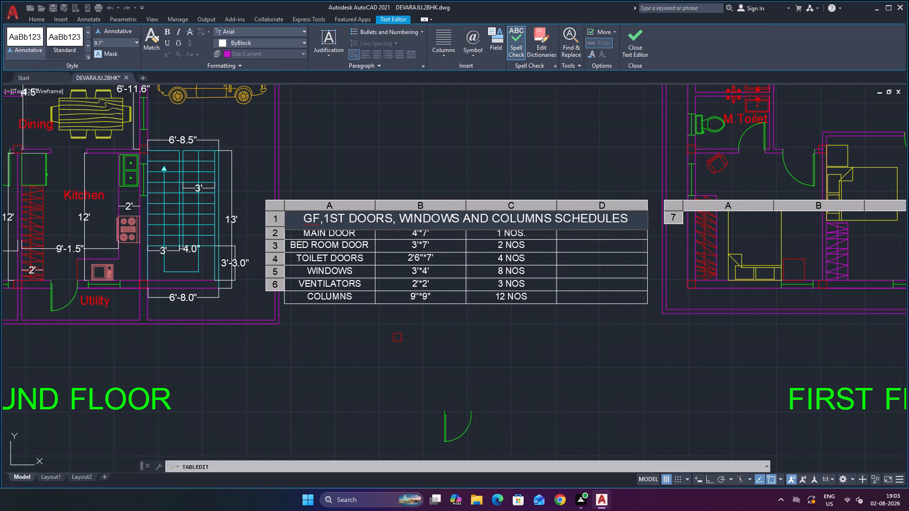
pyautogui.write('FLOOR')
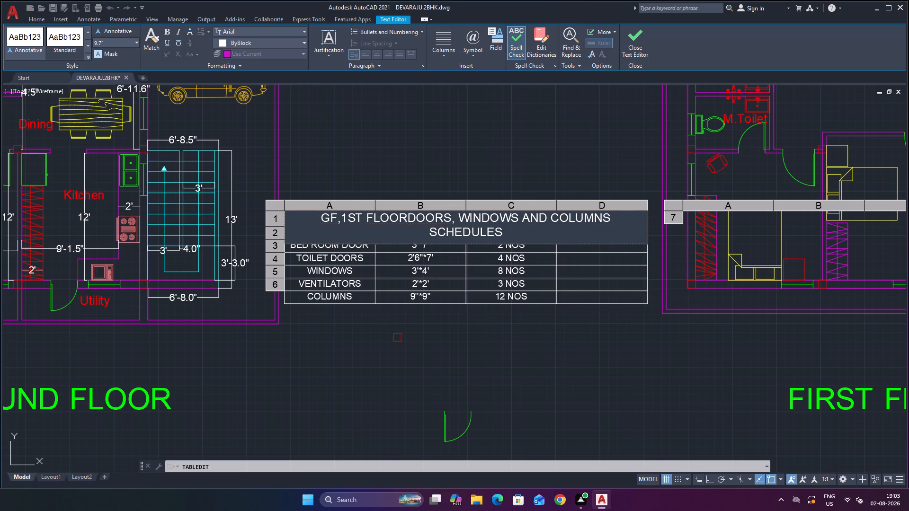
pyautogui.press('r')
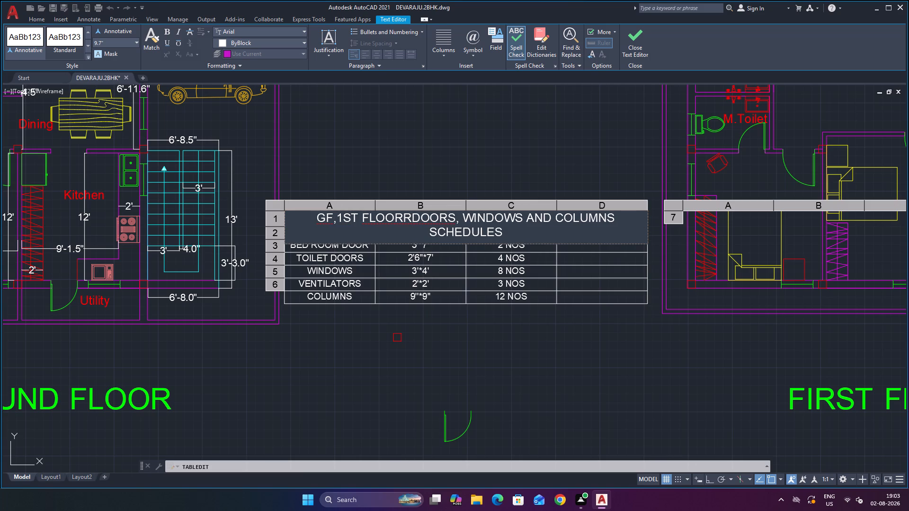
pyautogui.press('BackSpace')
pyautogui.press('Right')
pyautogui.press('Right')
pyautogui.press('Right')
pyautogui.press('Right')
pyautogui.press('Right')
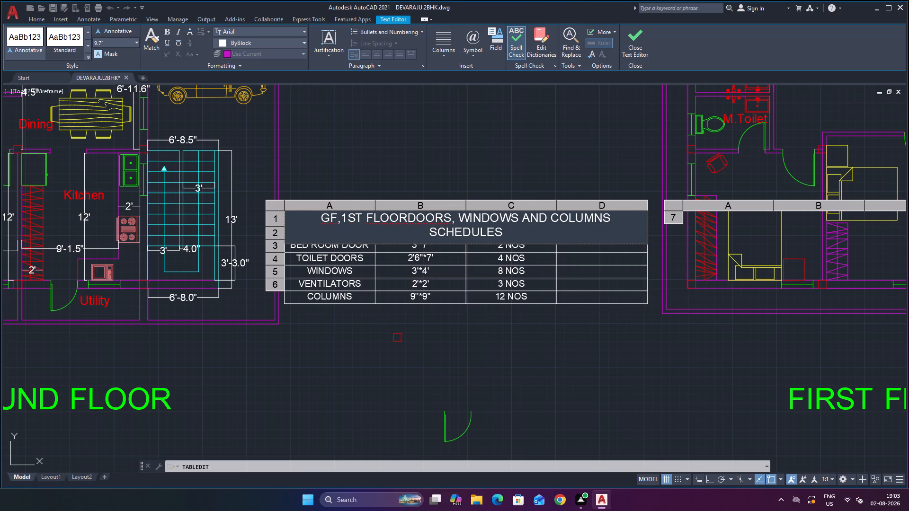
pyautogui.press('Left')
pyautogui.press('Left')
pyautogui.press('Left')
pyautogui.press('Left')
pyautogui.press('Left')
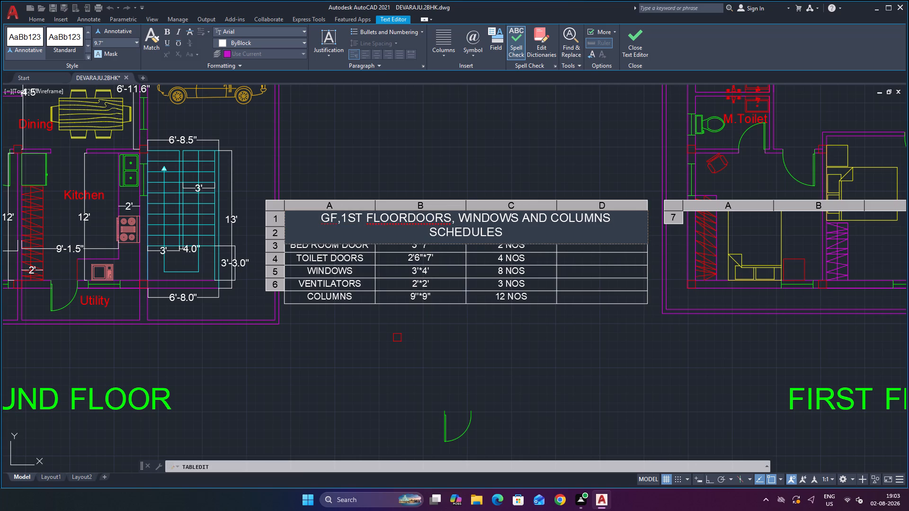
pyautogui.press('space')
# Replace the word AND between WINDOWS and COLUMNS in the schedule title with a comma.
pyautogui.press('Right')
pyautogui.press('Right')
pyautogui.press('Right')
pyautogui.press('Right')
pyautogui.press('Right')
pyautogui.press('Right')
pyautogui.press('Right')
pyautogui.press('Right')
pyautogui.press('Right')
pyautogui.press('Right')
pyautogui.press('Right')
pyautogui.press('Right')
pyautogui.press('Right')
pyautogui.press('Right')
pyautogui.press('Right')
pyautogui.press('Right')
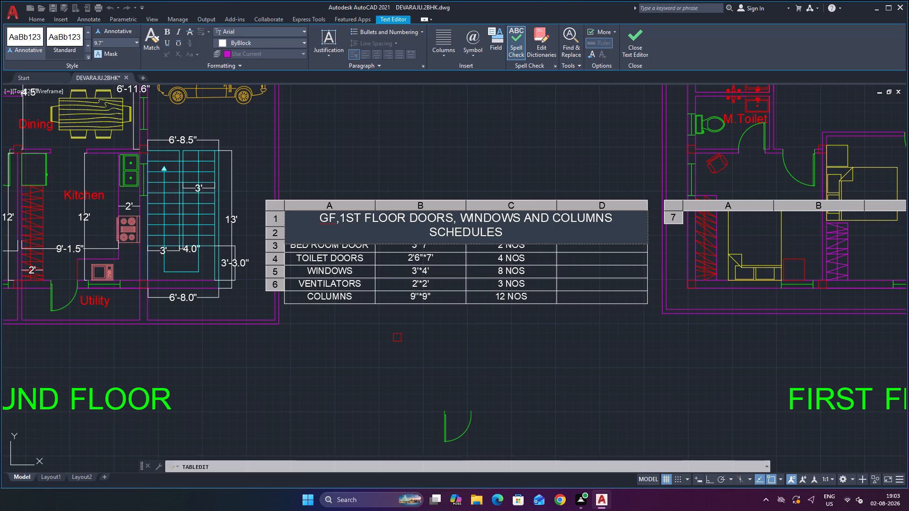
pyautogui.press('Right')
pyautogui.press('Right')
pyautogui.press('Right')
pyautogui.press('Left')
pyautogui.press('BackSpace')
pyautogui.press('BackSpace')
pyautogui.press('BackSpace')
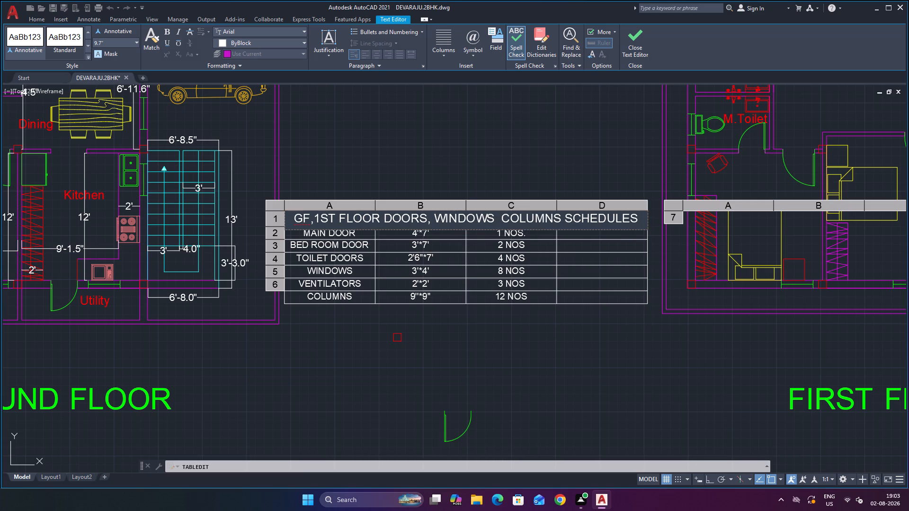
pyautogui.press('BackSpace')
pyautogui.press(',')
# Replace the space between FLOOR and DOORS in the schedule title with a hyphen.
pyautogui.press('Left')
pyautogui.press('Left')
pyautogui.press('Left')
pyautogui.press('Left')
pyautogui.press('Left')
pyautogui.press('Left')
pyautogui.press('Left')
pyautogui.press('Left')
pyautogui.press('Left')
pyautogui.press('Left')
pyautogui.press('Left')
pyautogui.press('Left')
pyautogui.press('Left')
pyautogui.press('Left')
pyautogui.press('Left')
pyautogui.press('BackSpace')
pyautogui.press('-')
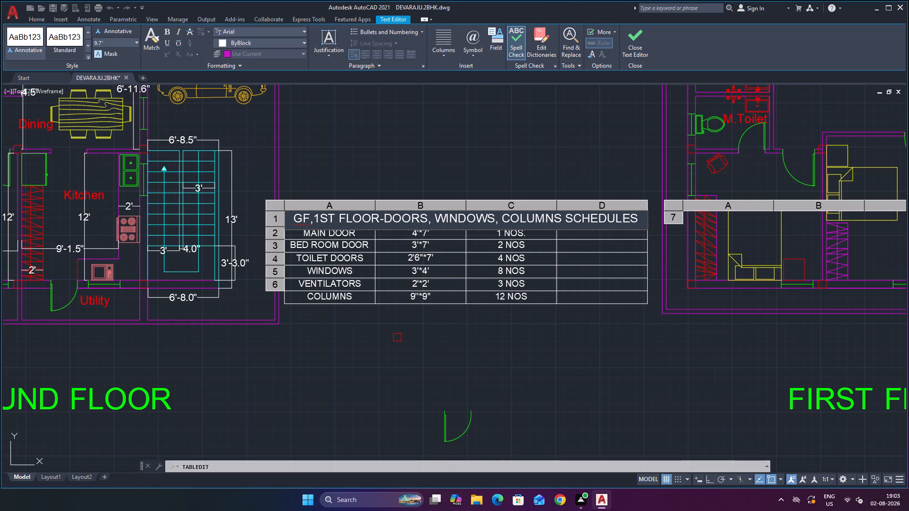
# Remove the spaces before WINDOWS and COLUMNS, finishing the title as GF,1ST FLOOR-DOORS,WINDOWS,COLUMNS SCHEDULES.
pyautogui.click(435, 215)
pyautogui.press('BackSpace')
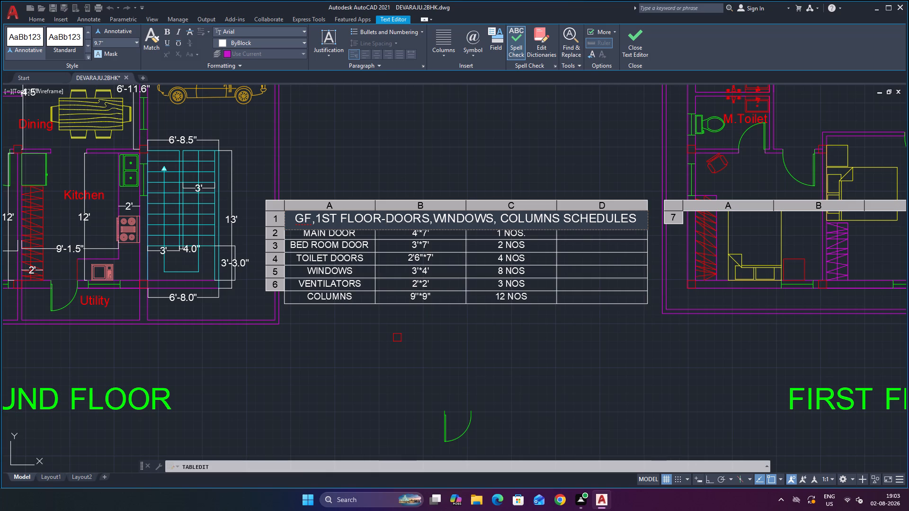
pyautogui.click(502, 215)
pyautogui.press('BackSpace')
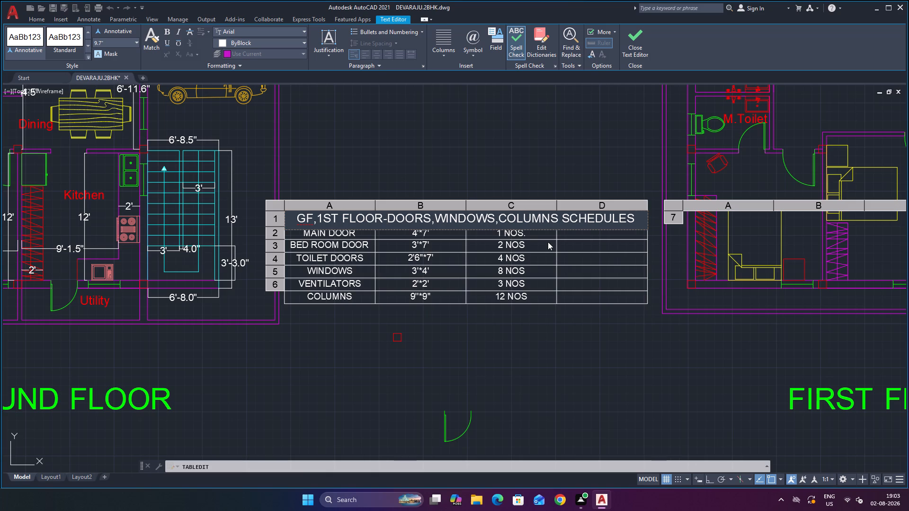
pyautogui.click(535, 365)
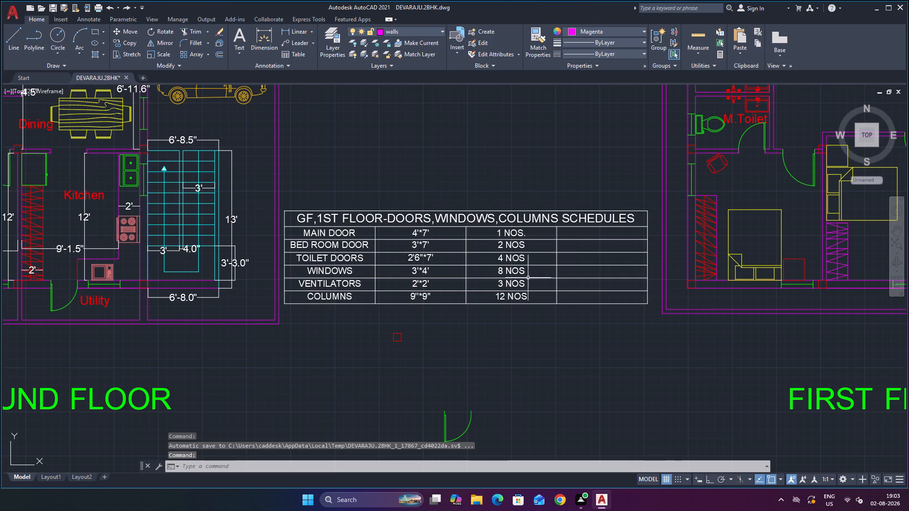
# Set the main door quantity in the schedule to 2 NOS.
pyautogui.scroll(2, 527, 238)
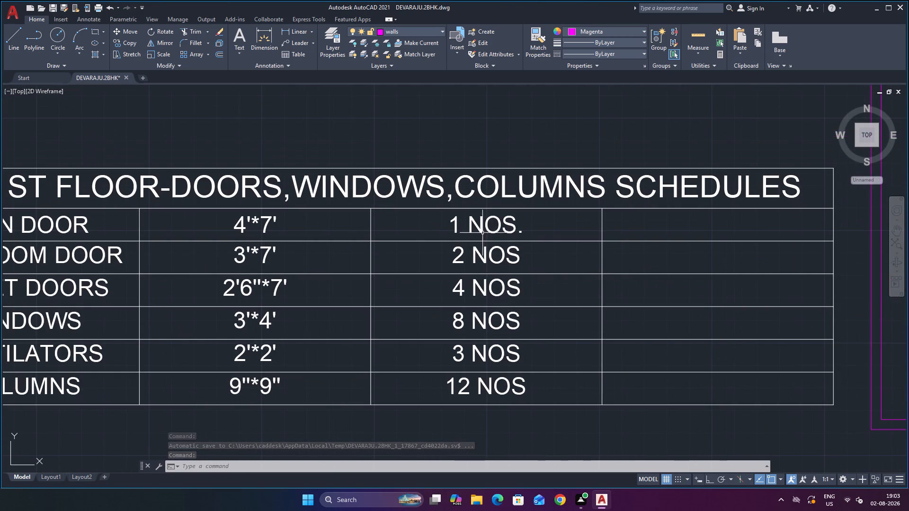
pyautogui.doubleClick(464, 228)
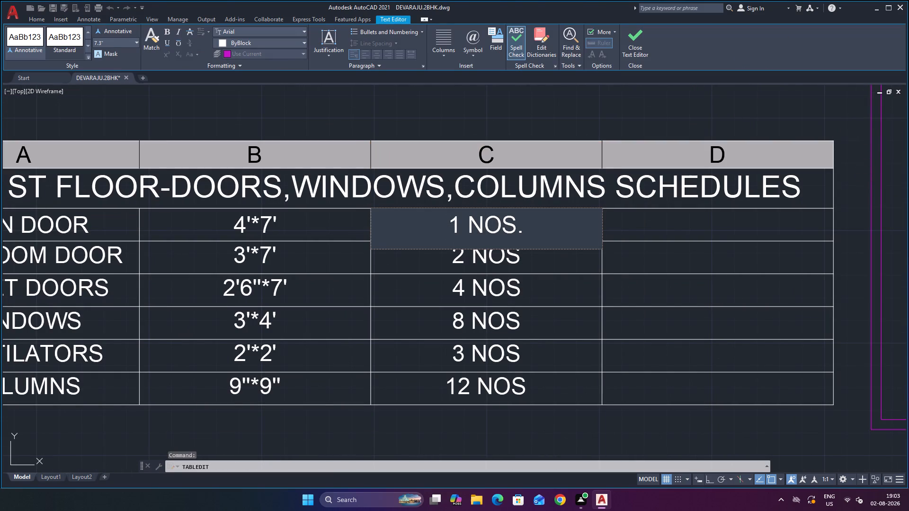
pyautogui.press('Right')
pyautogui.press('BackSpace')
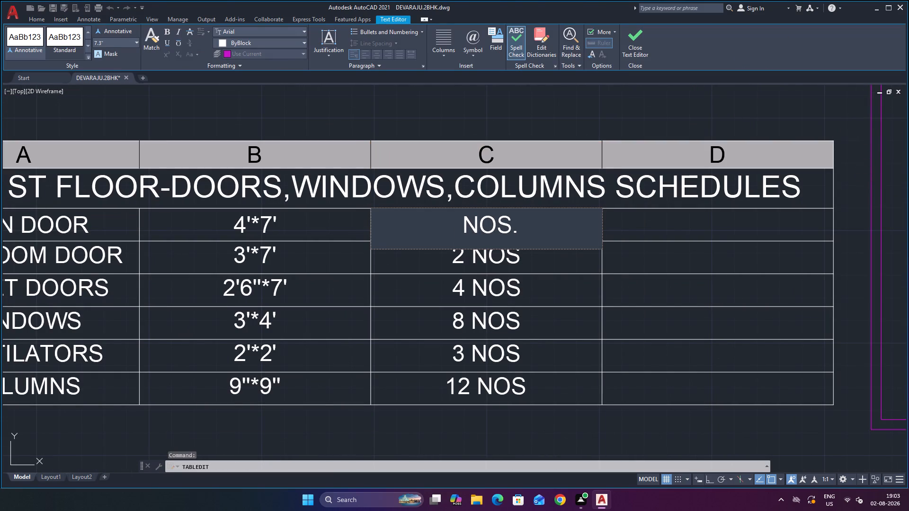
pyautogui.press('2')
# Set the bed room door quantity in the schedule to 5 NOS.
pyautogui.doubleClick(462, 261)
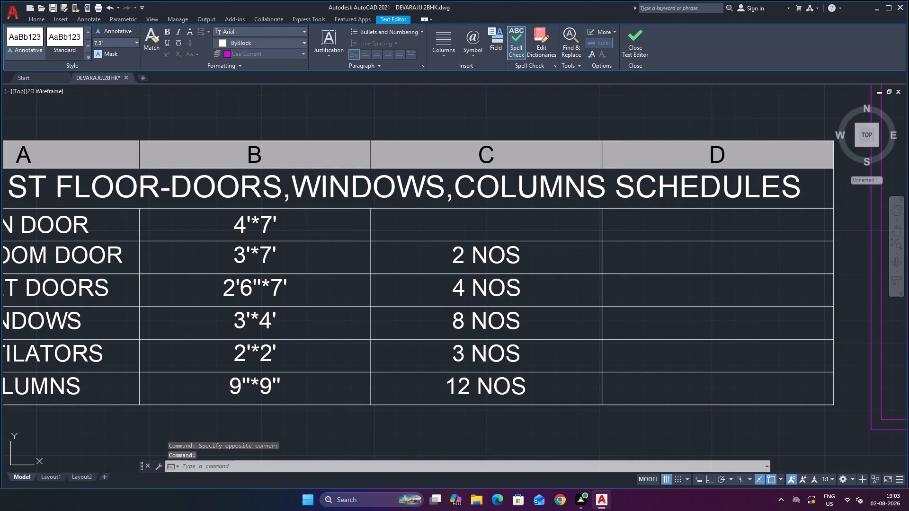
pyautogui.doubleClick(463, 256)
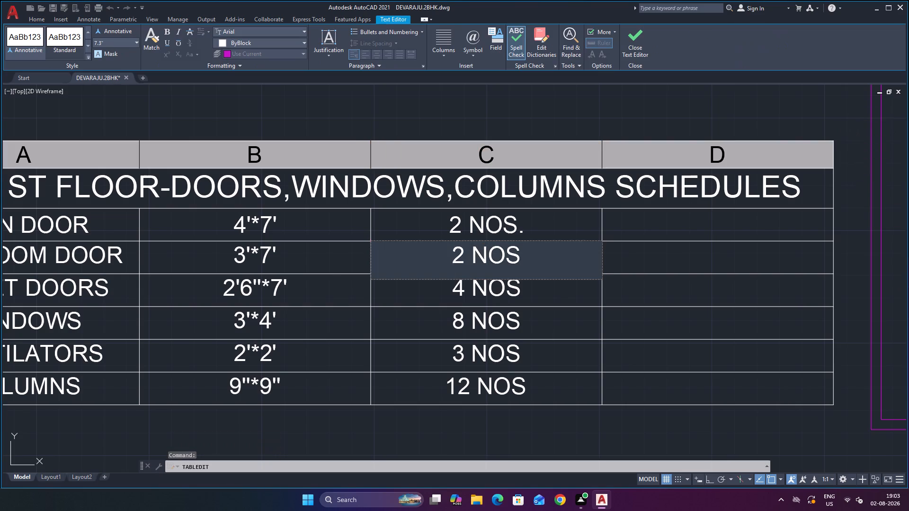
pyautogui.scroll(-2, 470, 255)
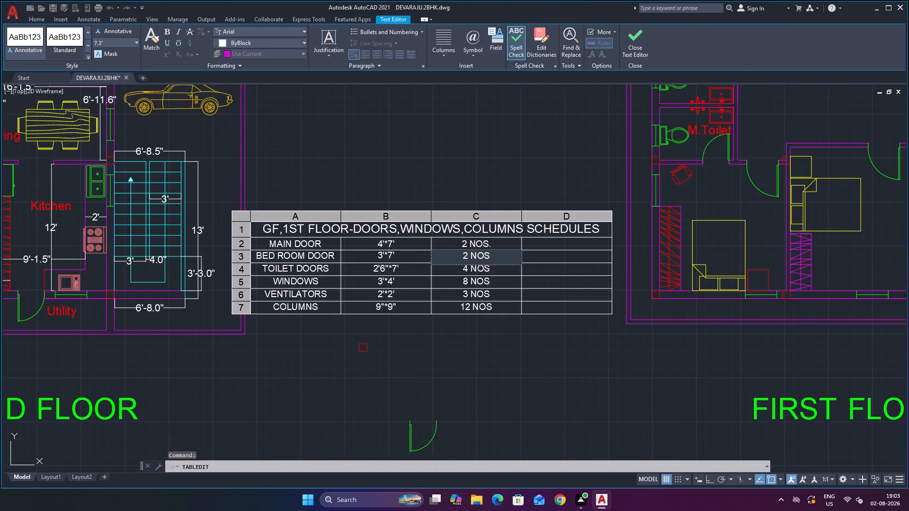
pyautogui.press('Right')
pyautogui.press('BackSpace')
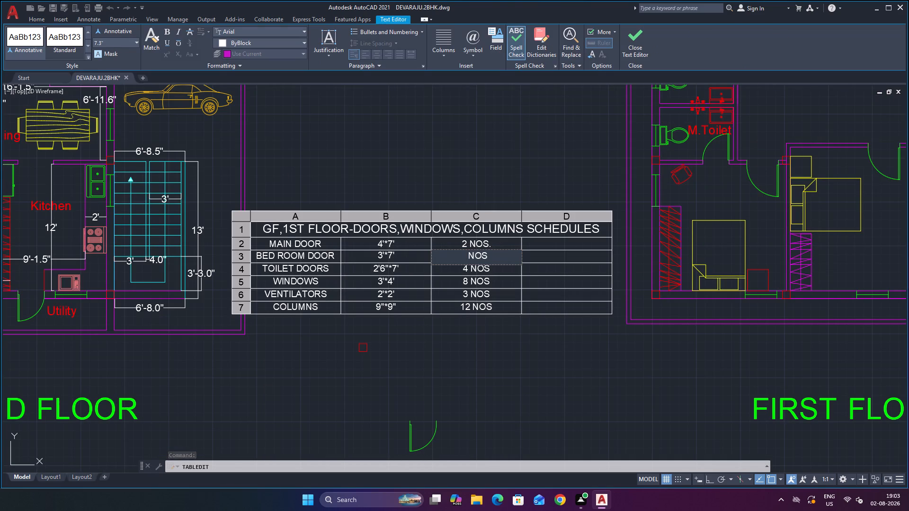
pyautogui.scroll(-2, 486, 264)
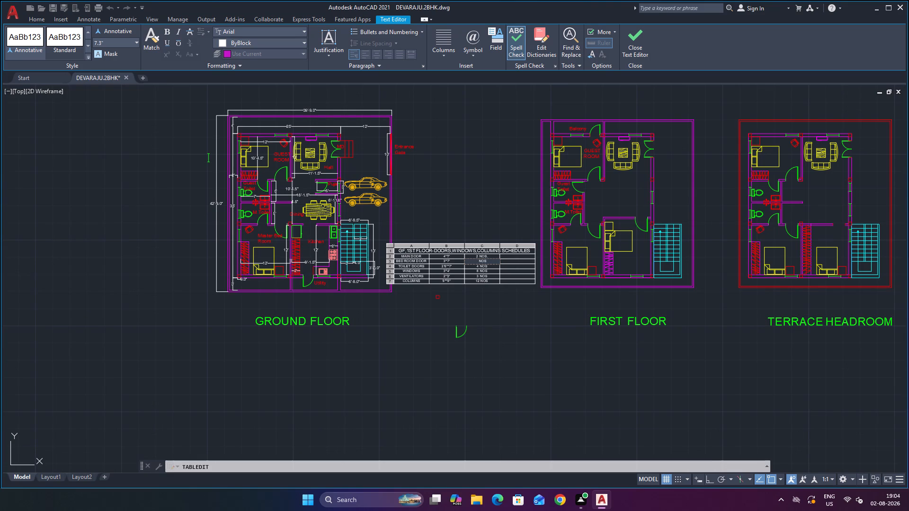
pyautogui.press('5')
pyautogui.scroll(2, 489, 296)
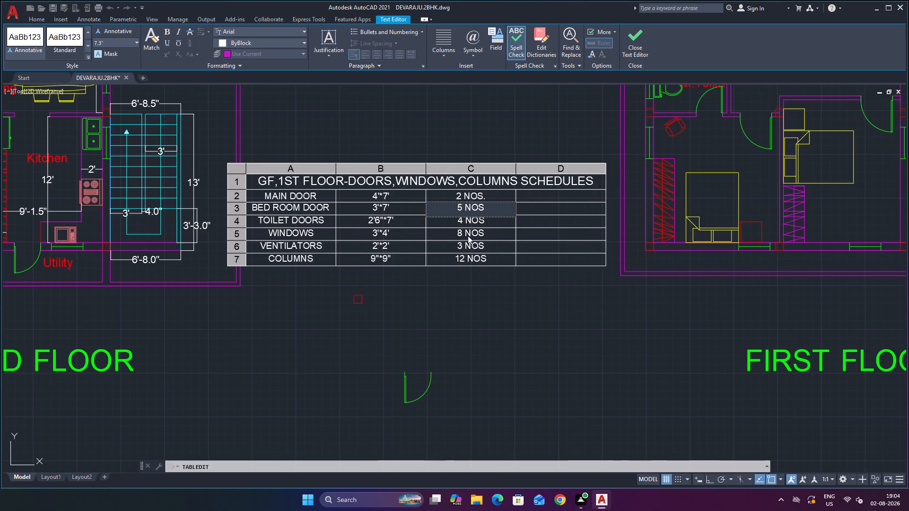
# Set the toilet doors quantity in the schedule to 7 NOS.
pyautogui.doubleClick(464, 222)
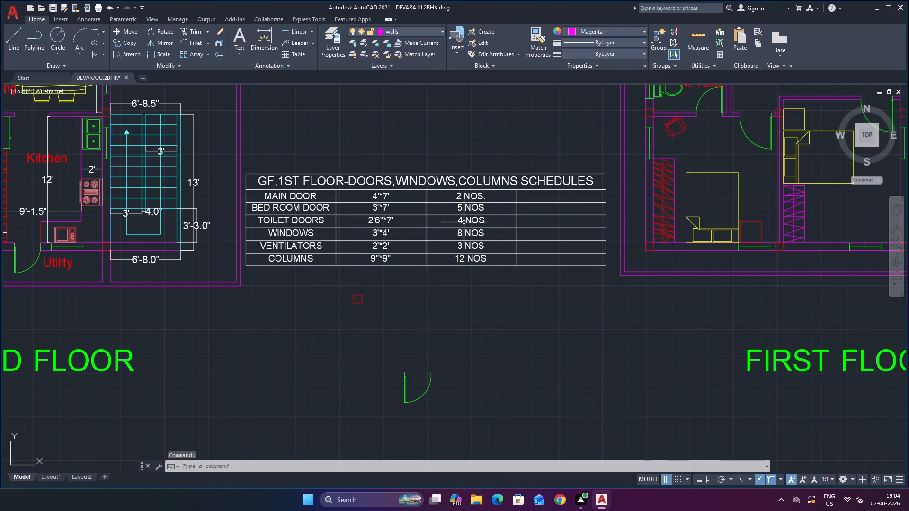
pyautogui.doubleClick(464, 222)
pyautogui.press('Right')
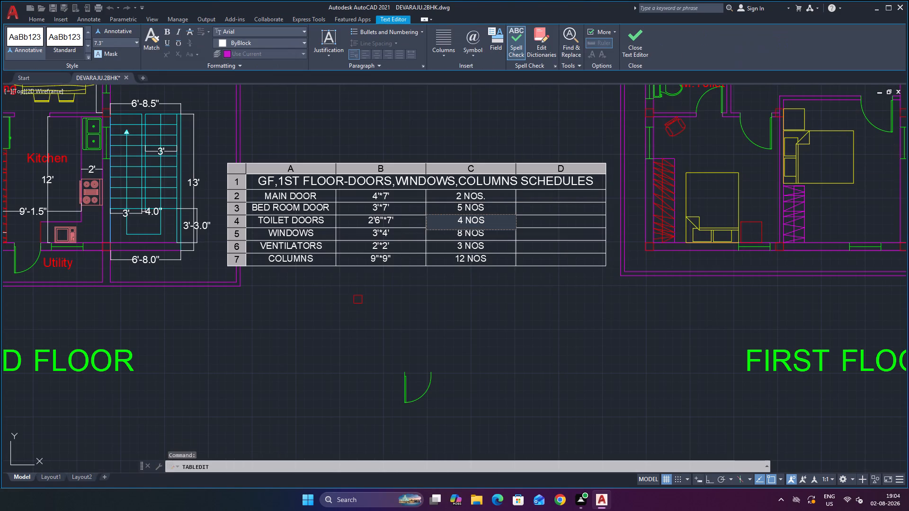
pyautogui.press('BackSpace')
pyautogui.scroll(-2, 464, 222)
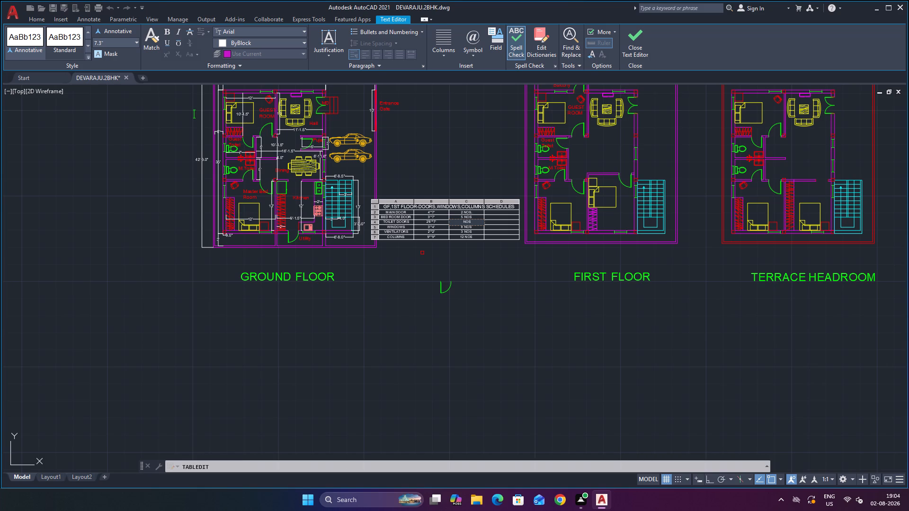
pyautogui.scroll(2, 482, 221)
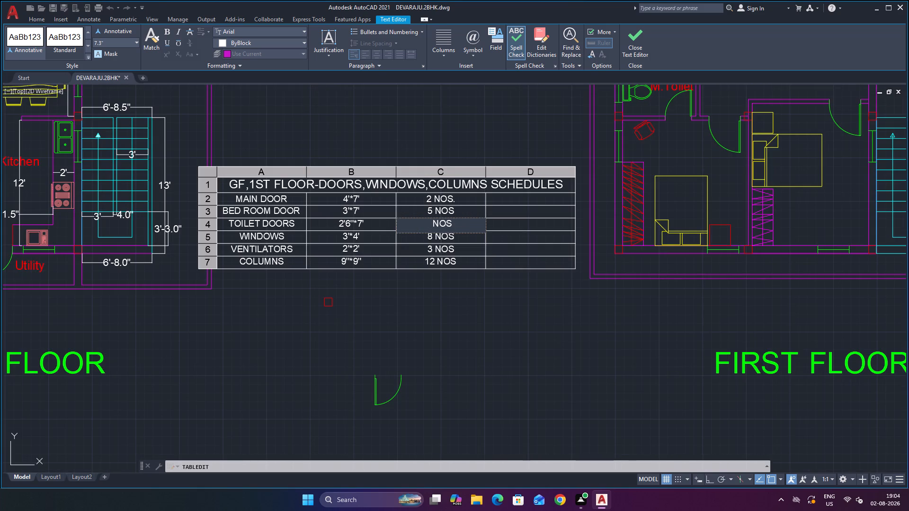
pyautogui.press('7')
pyautogui.click(466, 297)
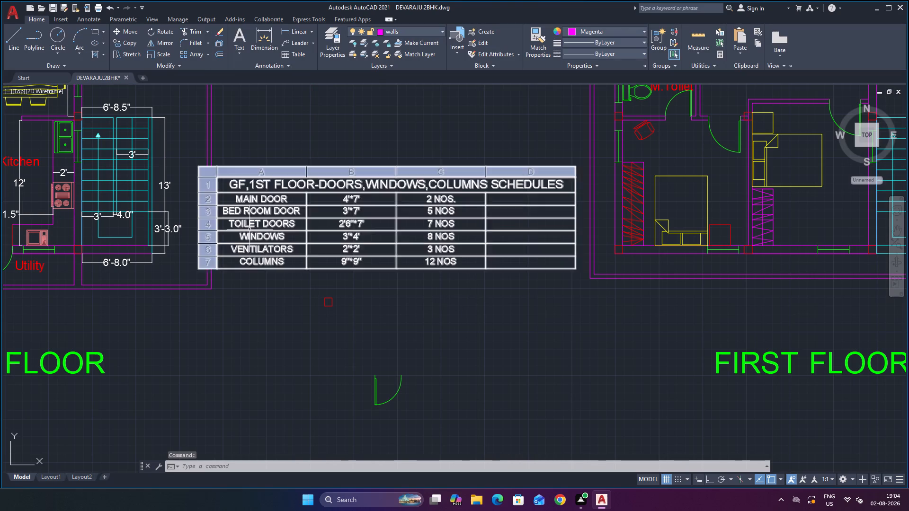
# Clear the TOILET DOORS label from its cell in the schedule's first column.
pyautogui.doubleClick(292, 225)
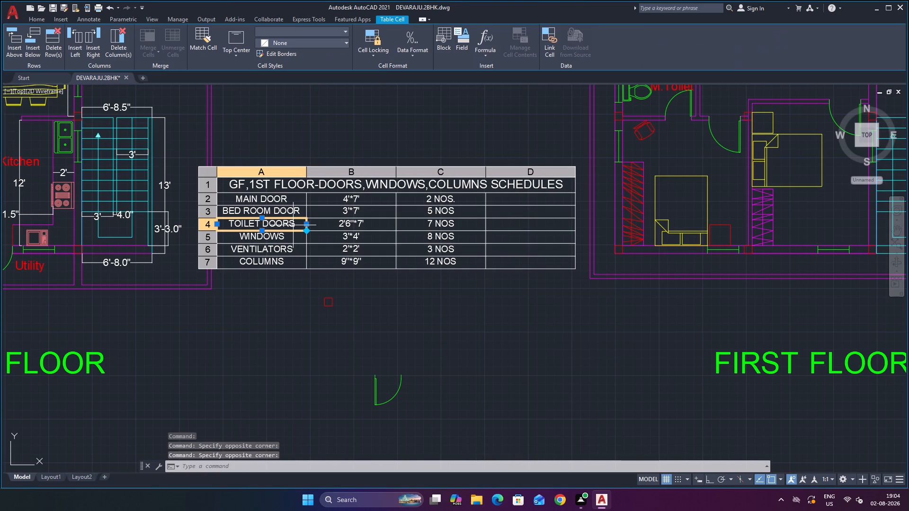
pyautogui.click(293, 225)
pyautogui.click(293, 225)
pyautogui.click(294, 223)
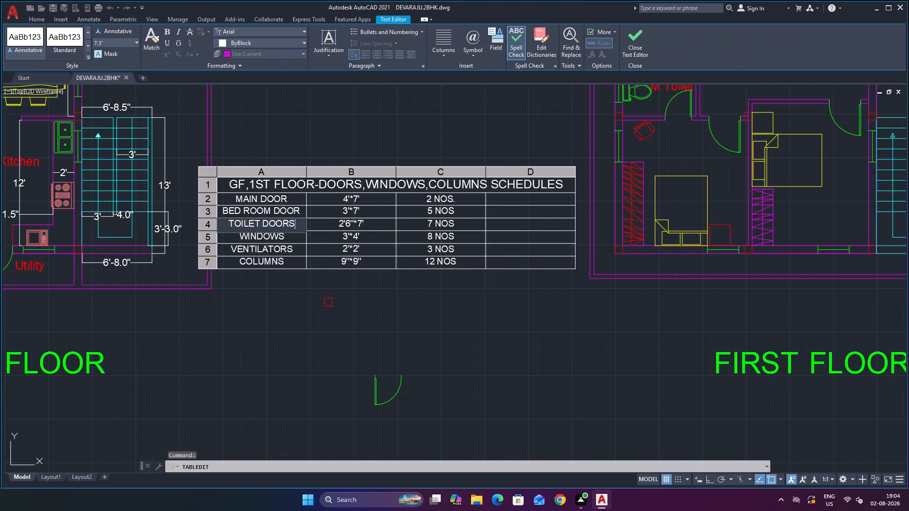
pyautogui.press('BackSpace')
pyautogui.press('BackSpace')
pyautogui.press('BackSpace')
pyautogui.press('BackSpace')
pyautogui.press('BackSpace')
pyautogui.press('BackSpace')
pyautogui.press('BackSpace')
pyautogui.press('BackSpace')
pyautogui.press('BackSpace')
pyautogui.press('BackSpace')
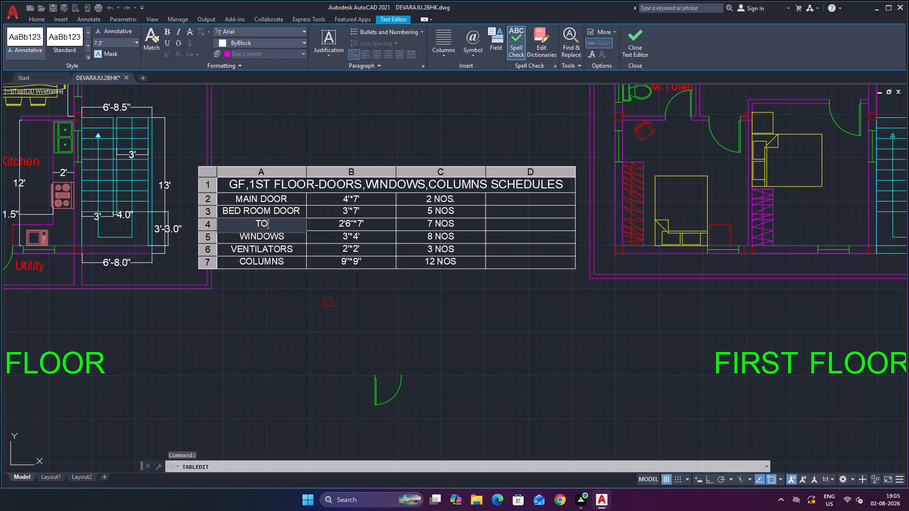
pyautogui.press('BackSpace')
pyautogui.press('BackSpace')
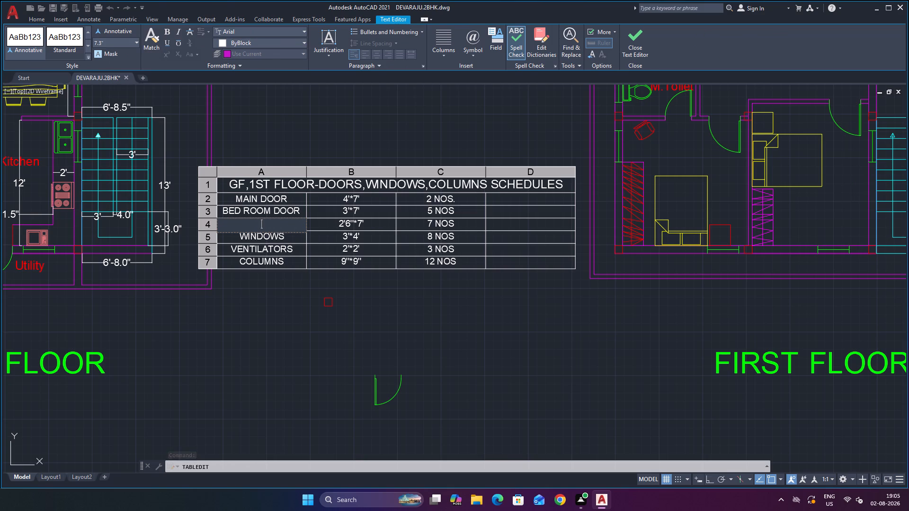
pyautogui.press('Escape')
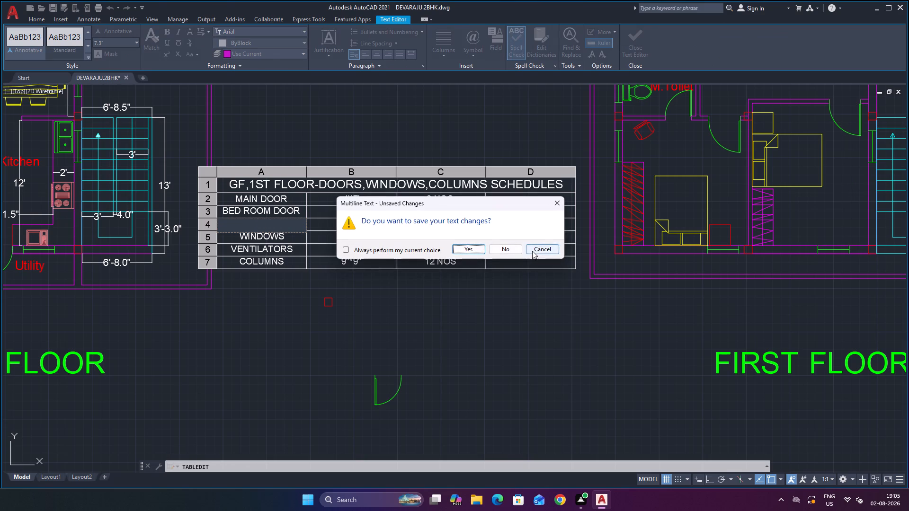
pyautogui.click(532, 251)
pyautogui.click(373, 332)
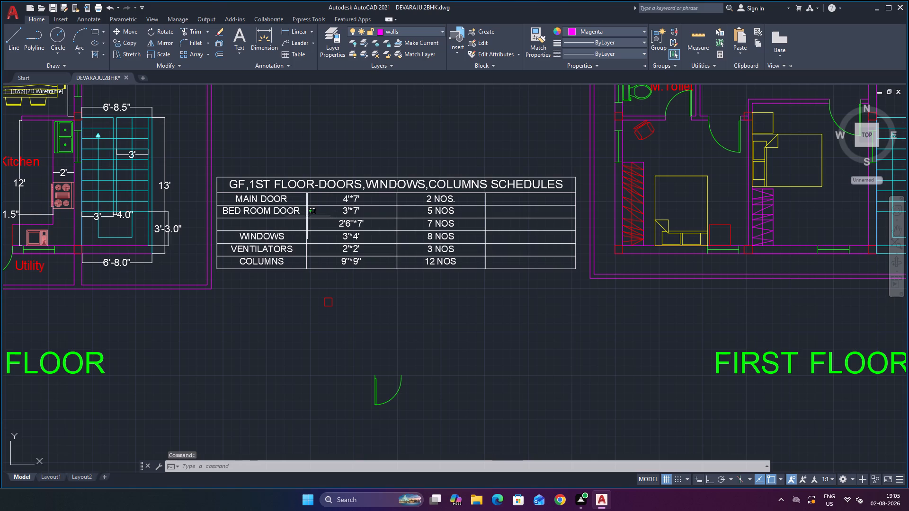
# Widen the schedule's label column by stretching its border with the size column in two moves, narrowing the size column.
pyautogui.click(307, 216)
pyautogui.moveTo(306, 194); pyautogui.dragTo(321, 190)
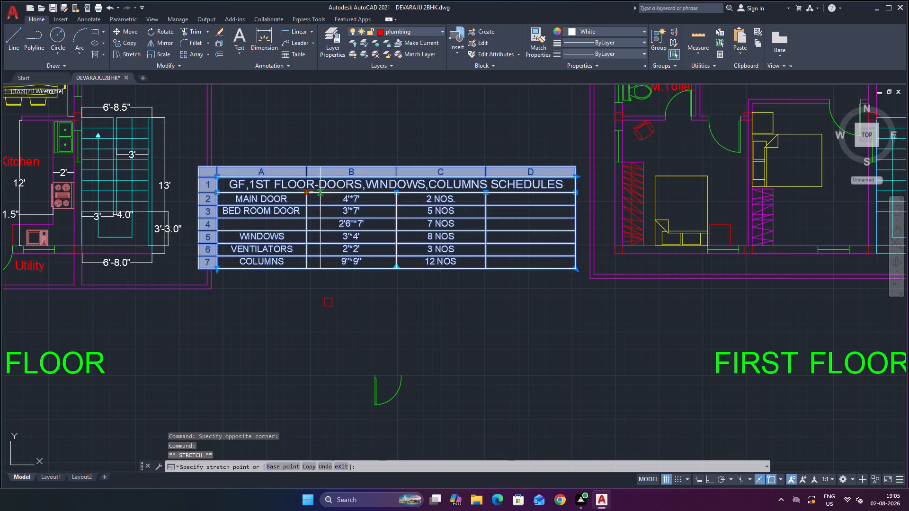
pyautogui.moveTo(321, 190); pyautogui.dragTo(336, 189)
pyautogui.click(336, 189)
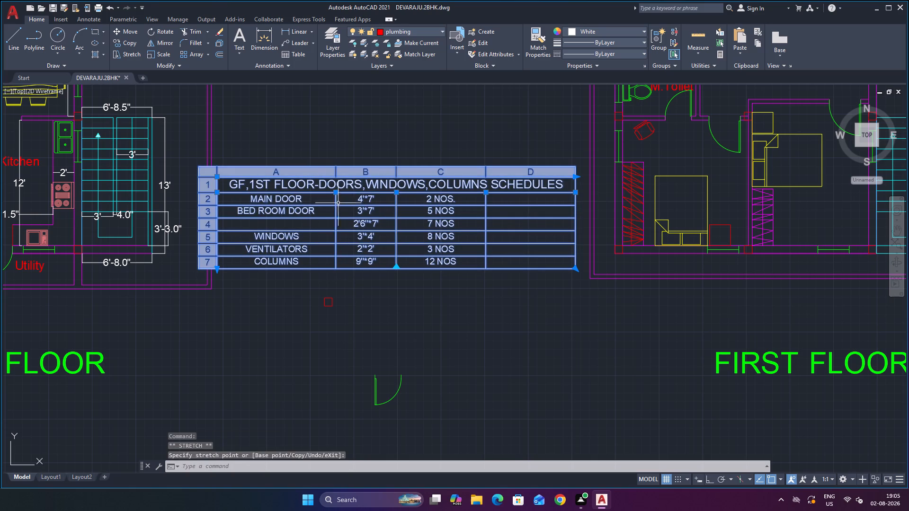
pyautogui.moveTo(335, 193); pyautogui.dragTo(355, 191)
pyautogui.click(355, 191)
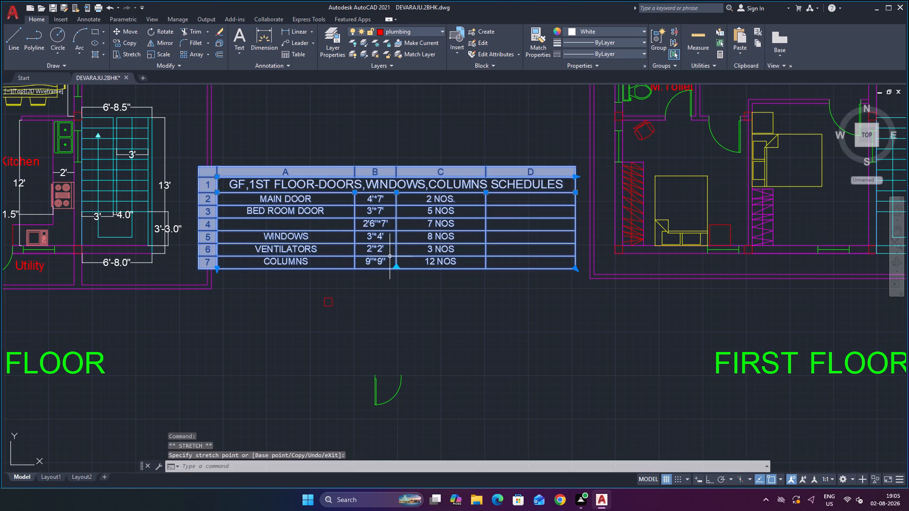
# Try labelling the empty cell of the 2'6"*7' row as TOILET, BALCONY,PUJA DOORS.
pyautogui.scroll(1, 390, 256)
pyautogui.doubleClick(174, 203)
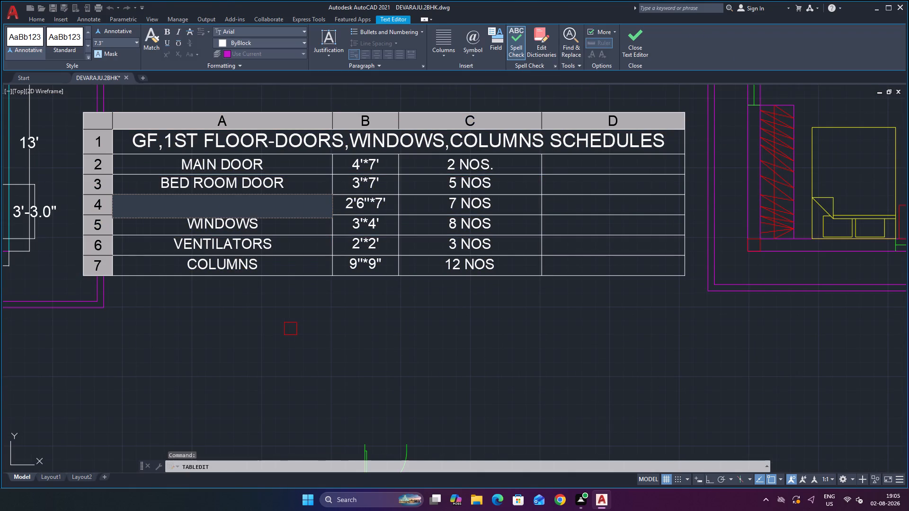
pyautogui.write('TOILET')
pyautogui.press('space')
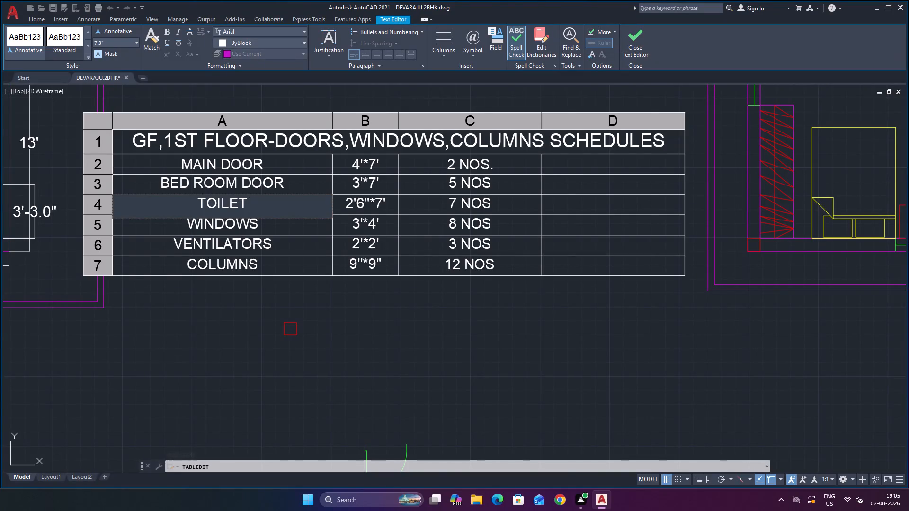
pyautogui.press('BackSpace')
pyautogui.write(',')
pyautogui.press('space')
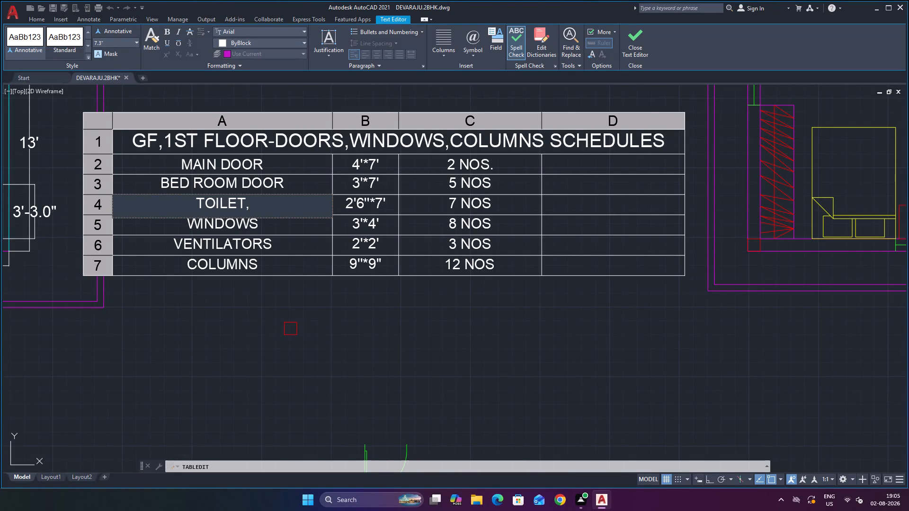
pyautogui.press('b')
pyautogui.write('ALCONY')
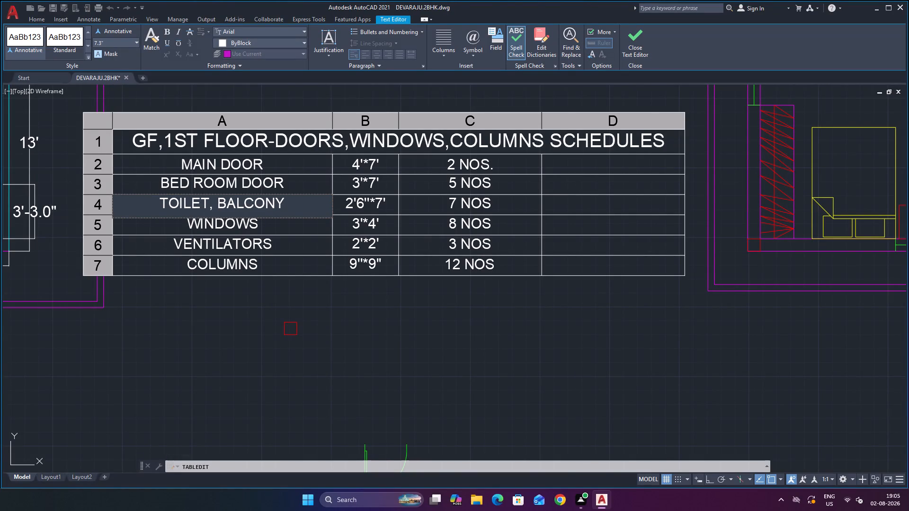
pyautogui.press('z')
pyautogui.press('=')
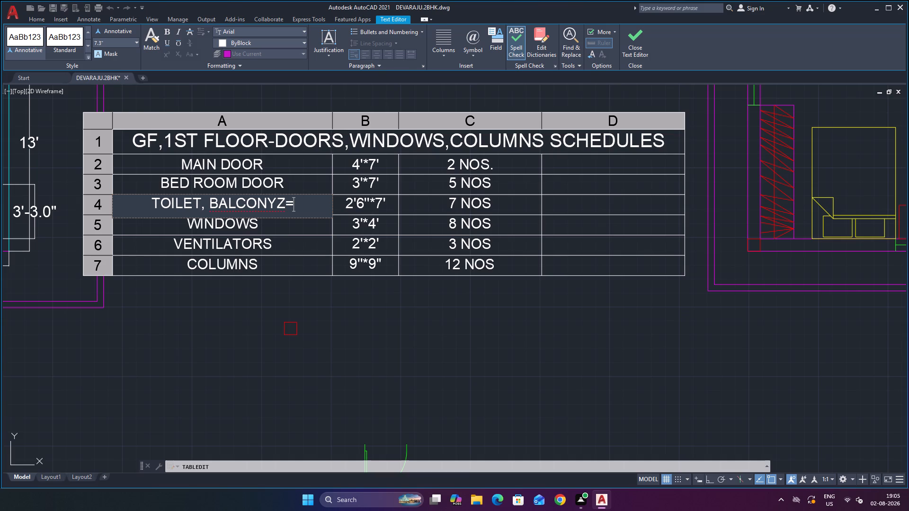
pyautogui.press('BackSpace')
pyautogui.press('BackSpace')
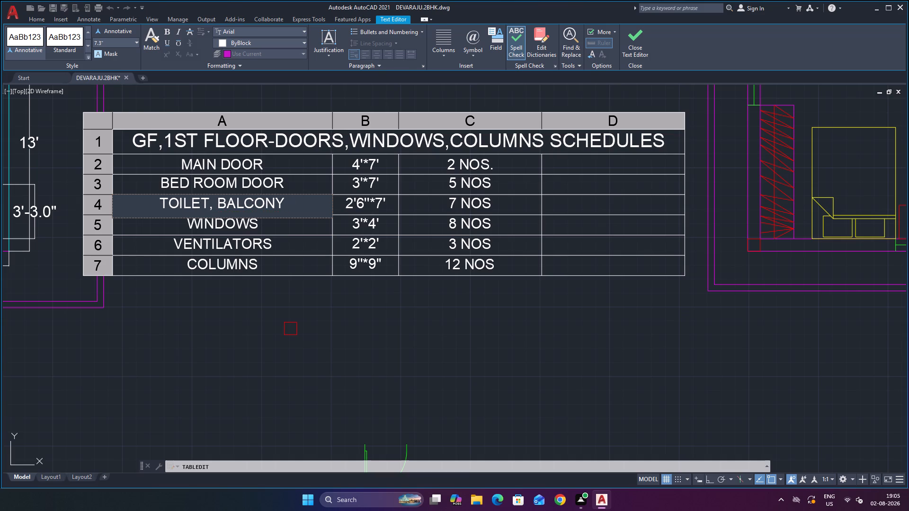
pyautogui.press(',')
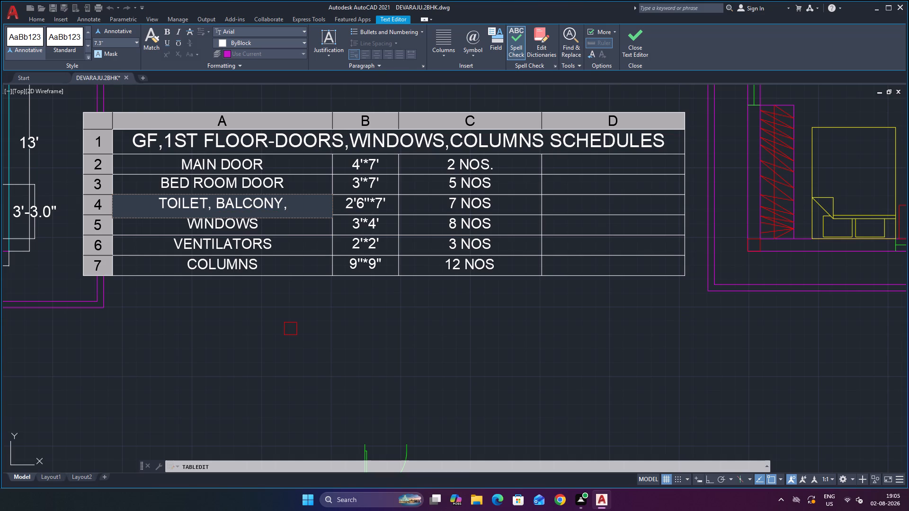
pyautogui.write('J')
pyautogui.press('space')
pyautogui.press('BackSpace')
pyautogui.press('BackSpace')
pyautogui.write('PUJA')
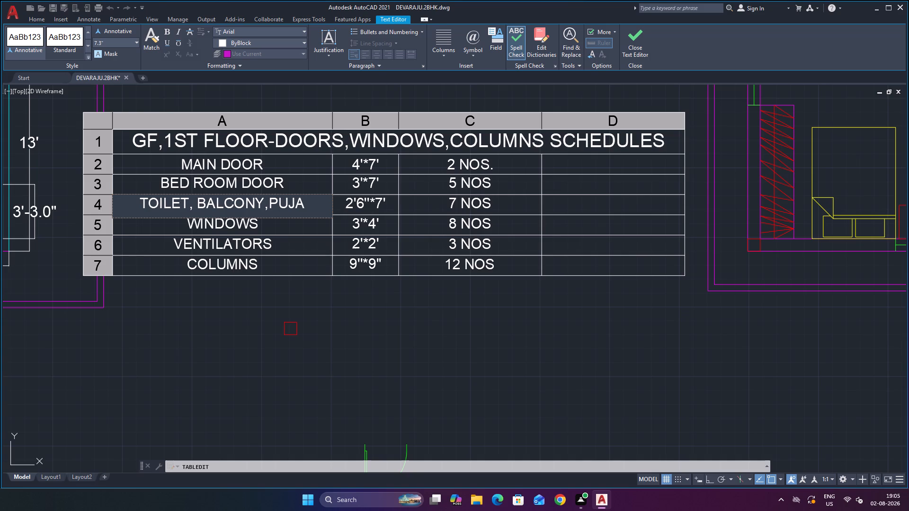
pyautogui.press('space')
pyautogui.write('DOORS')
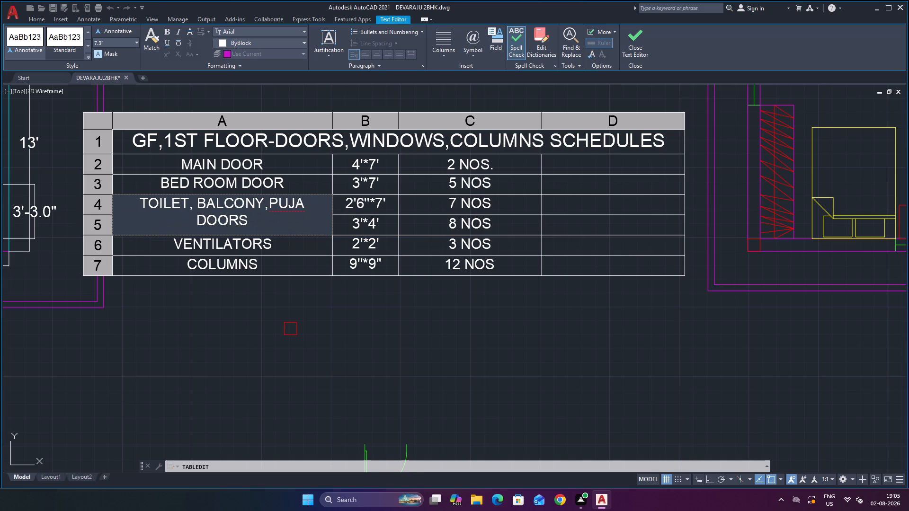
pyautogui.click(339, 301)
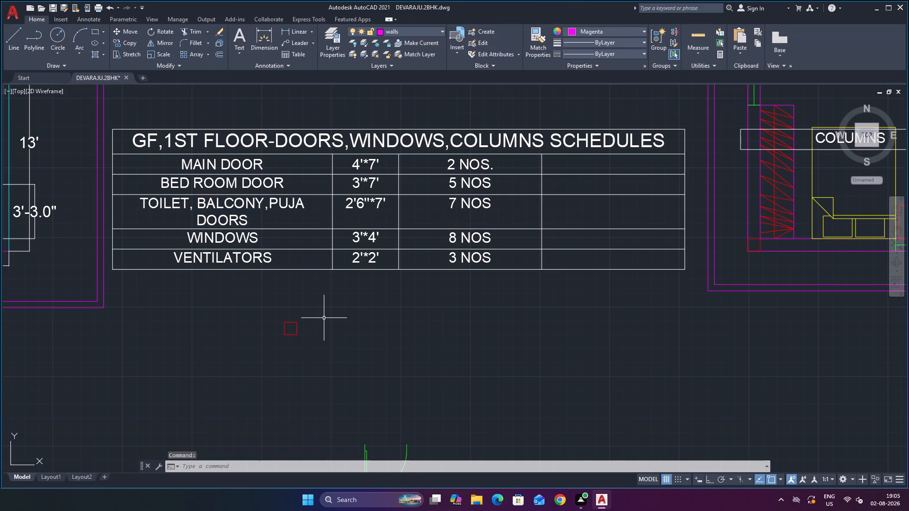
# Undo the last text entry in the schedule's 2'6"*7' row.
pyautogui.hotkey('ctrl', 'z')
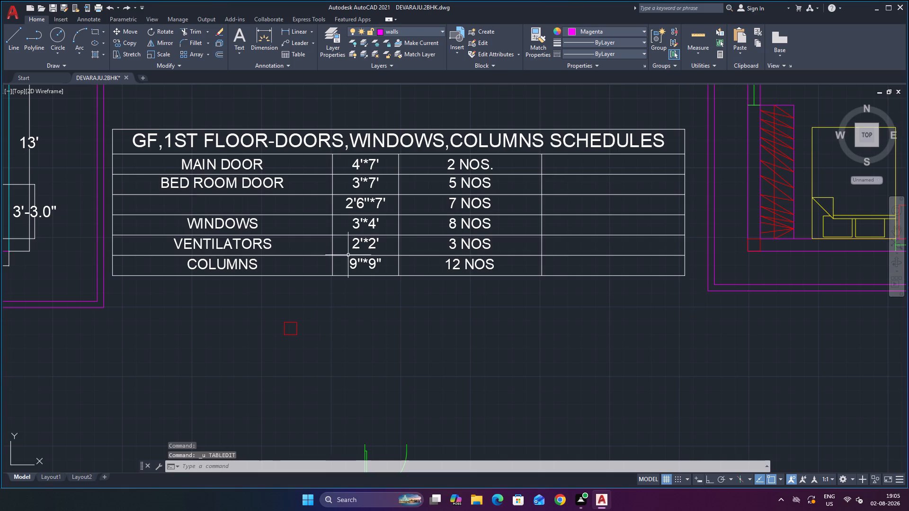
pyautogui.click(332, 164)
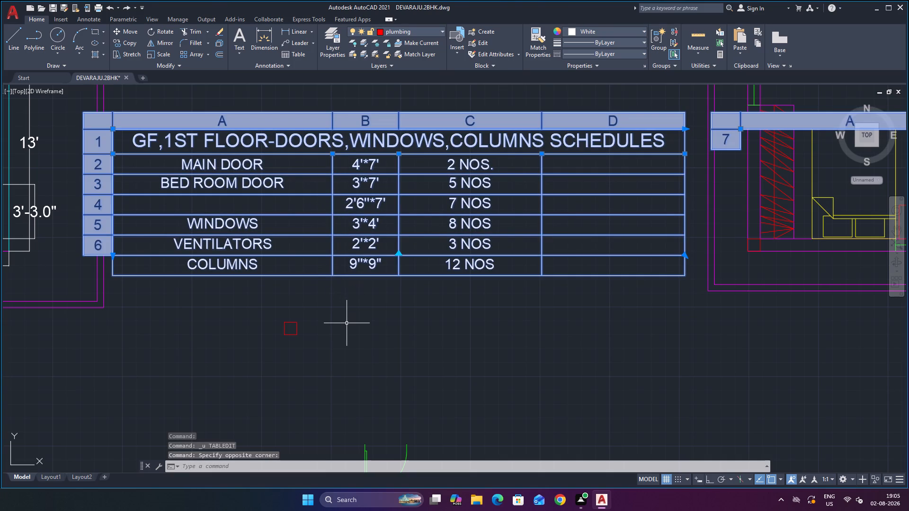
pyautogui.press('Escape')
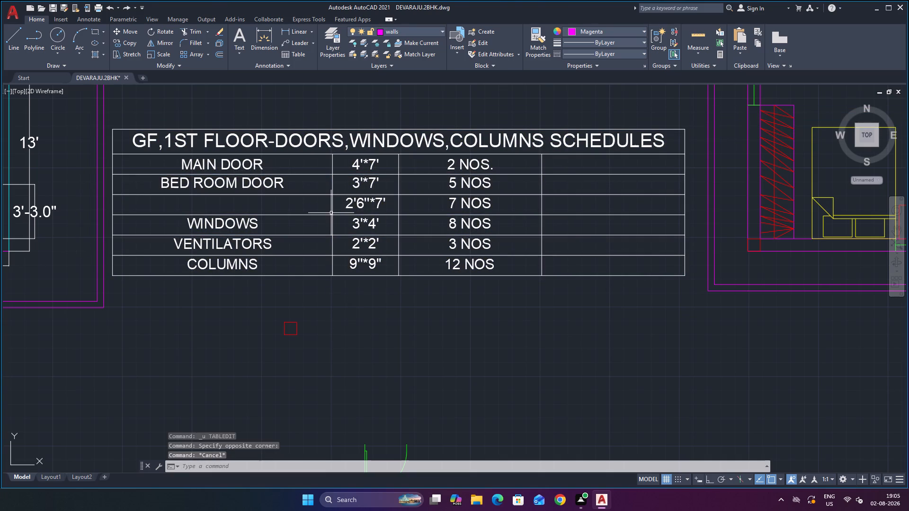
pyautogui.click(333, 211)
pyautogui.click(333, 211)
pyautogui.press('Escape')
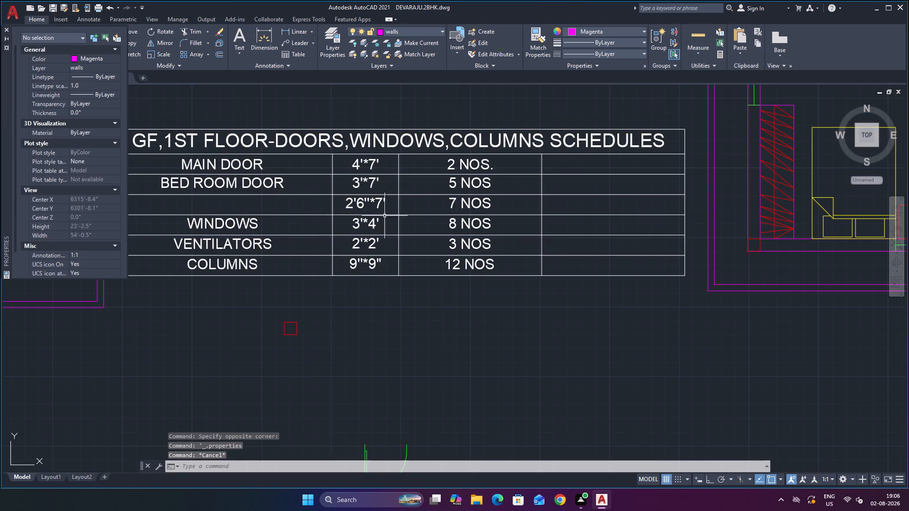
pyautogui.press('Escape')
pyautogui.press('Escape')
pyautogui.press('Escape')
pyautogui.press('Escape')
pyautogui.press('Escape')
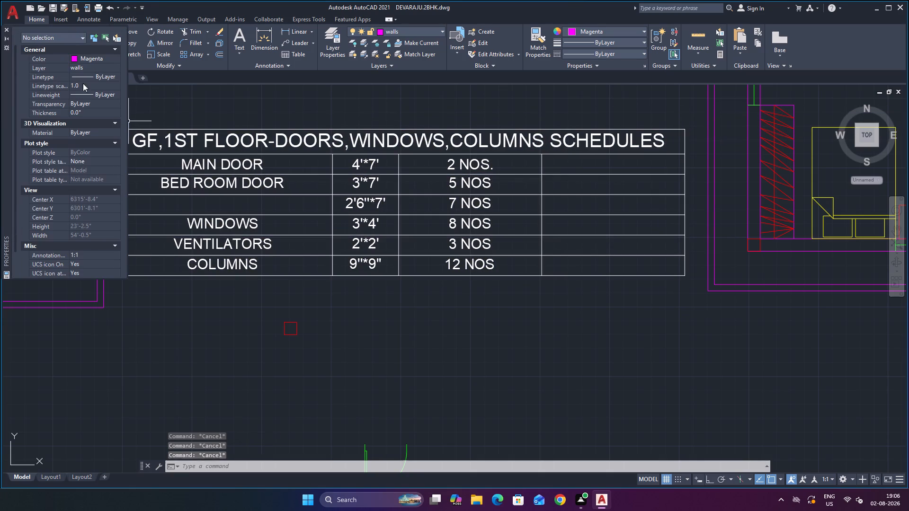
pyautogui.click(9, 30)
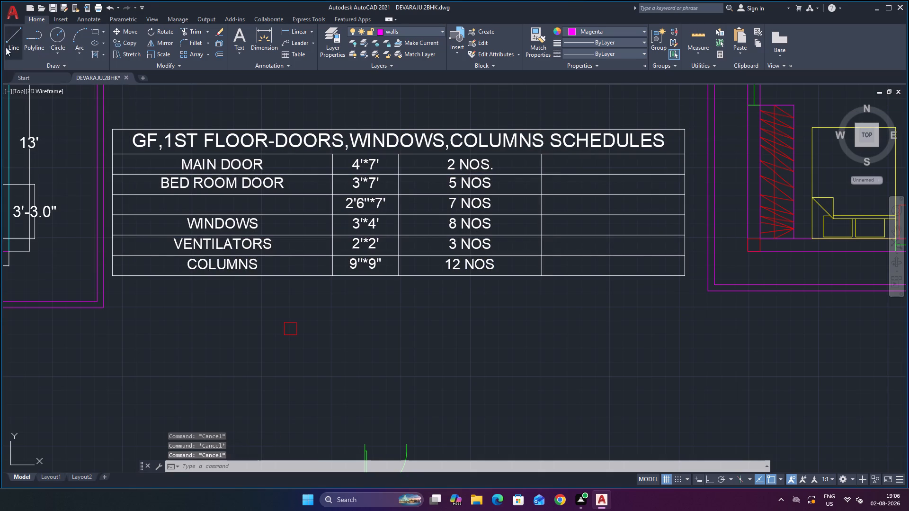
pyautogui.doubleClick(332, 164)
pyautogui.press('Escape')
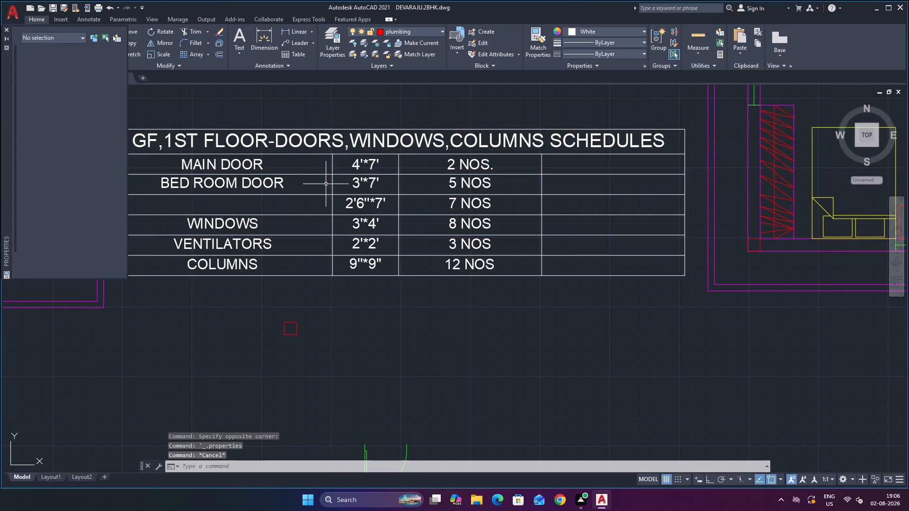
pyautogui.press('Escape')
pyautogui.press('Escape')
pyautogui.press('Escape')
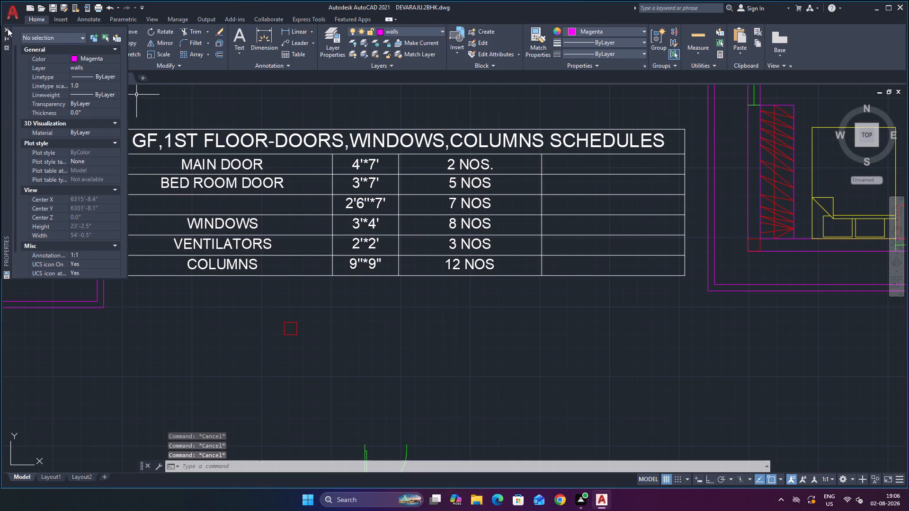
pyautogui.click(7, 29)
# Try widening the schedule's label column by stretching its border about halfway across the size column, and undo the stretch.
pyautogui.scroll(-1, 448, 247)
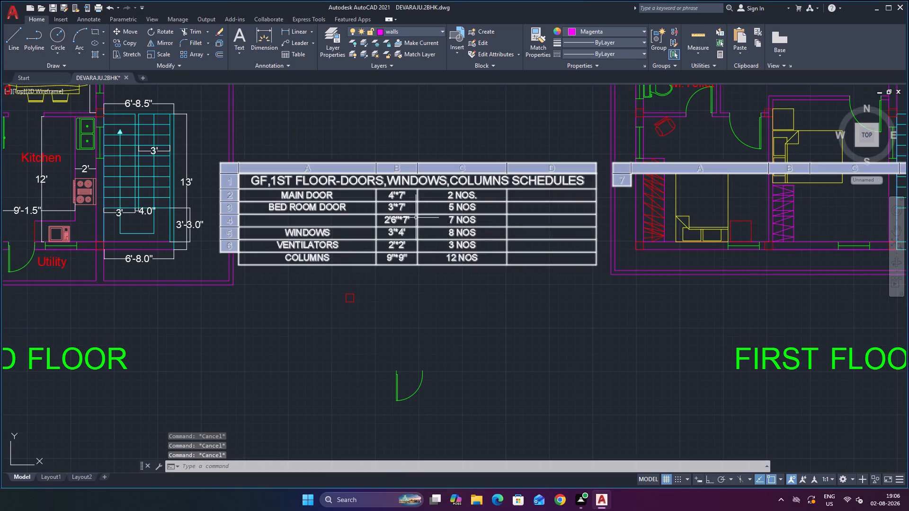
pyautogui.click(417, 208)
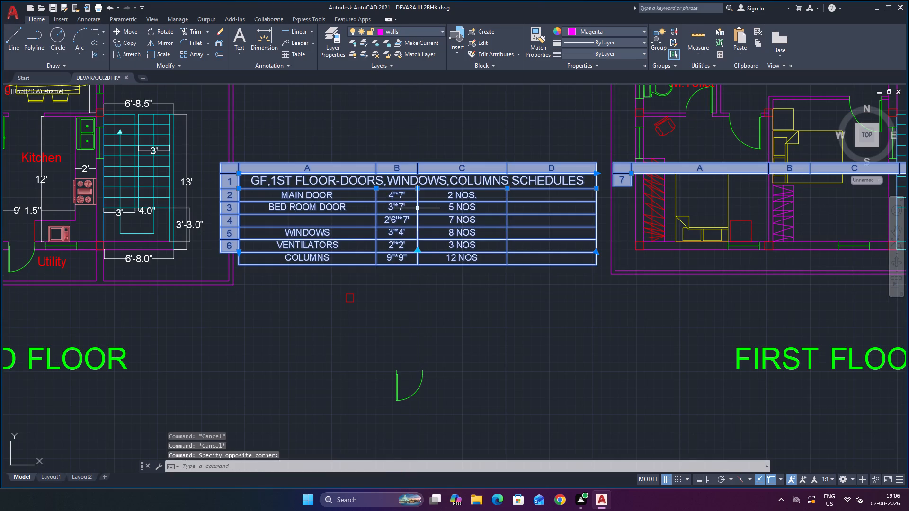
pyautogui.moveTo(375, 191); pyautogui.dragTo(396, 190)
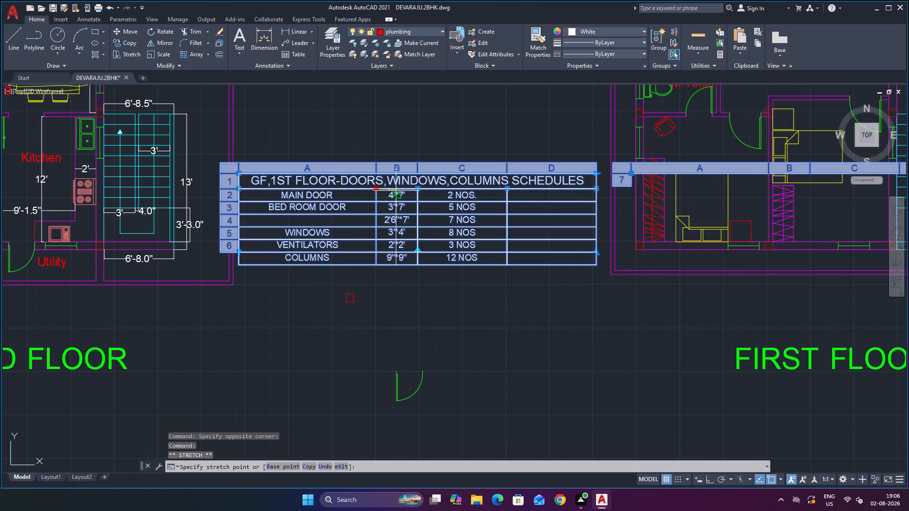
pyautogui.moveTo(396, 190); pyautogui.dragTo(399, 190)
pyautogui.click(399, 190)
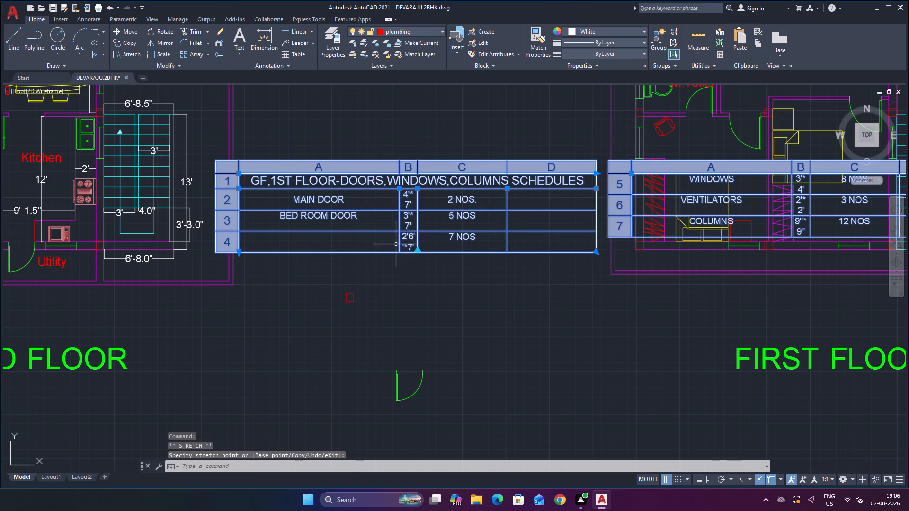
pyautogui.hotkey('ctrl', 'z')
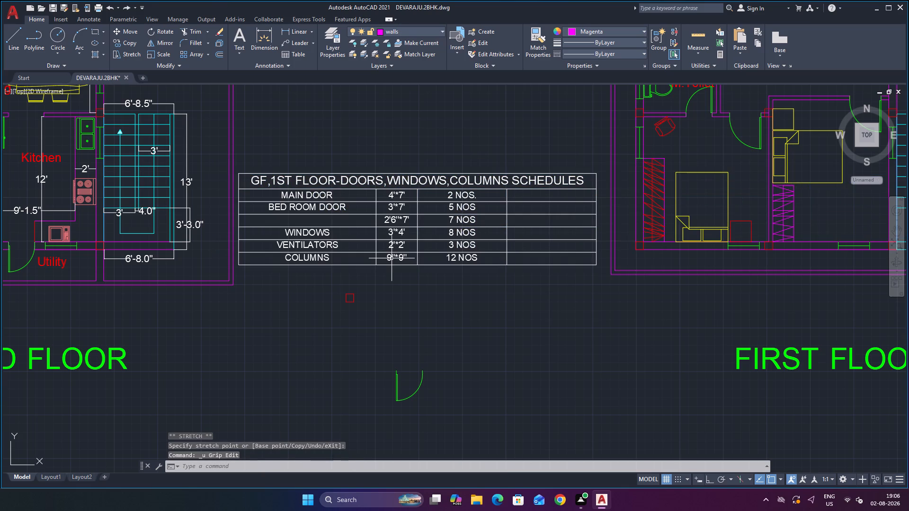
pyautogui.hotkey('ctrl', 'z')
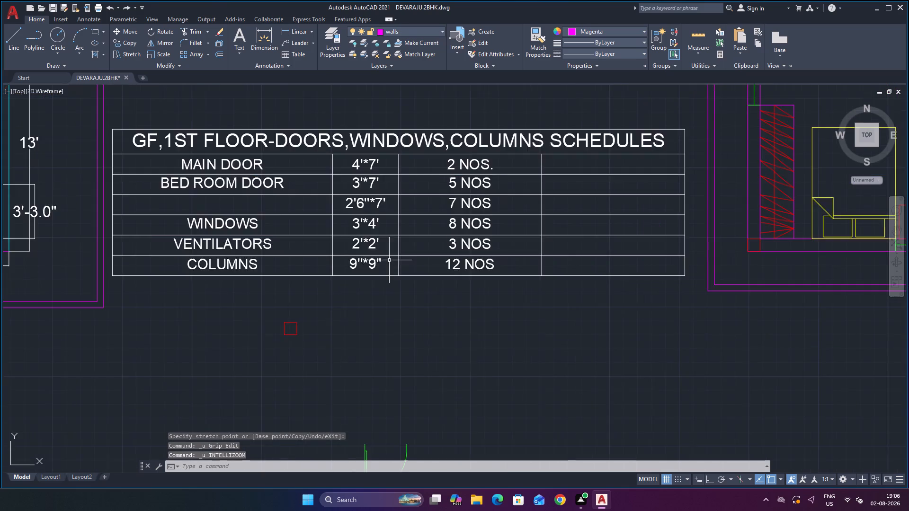
# Widen the schedule's label column slightly by stretching its border into the size column, keeping the 2'6"*7' size on one line.
pyautogui.scroll(-2, 388, 268)
pyautogui.scroll(4, 371, 236)
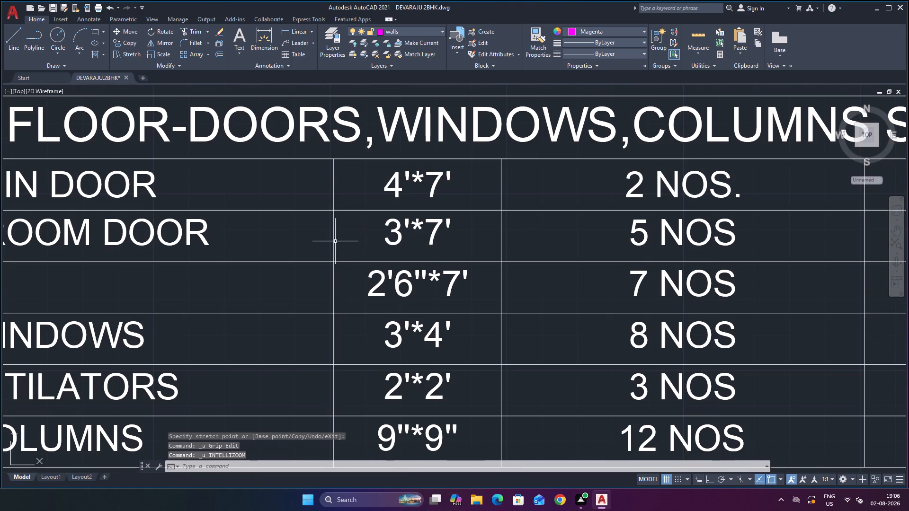
pyautogui.moveTo(334, 241); pyautogui.dragTo(353, 235)
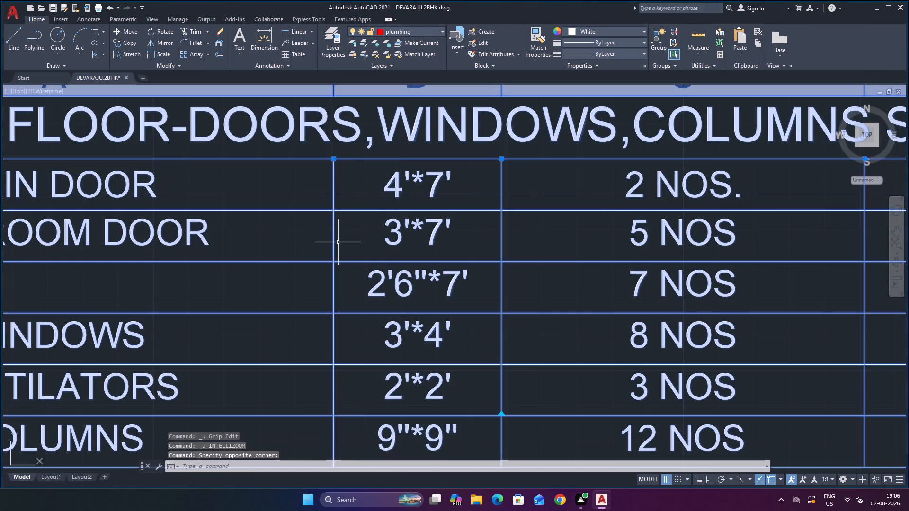
pyautogui.scroll(-2, 339, 242)
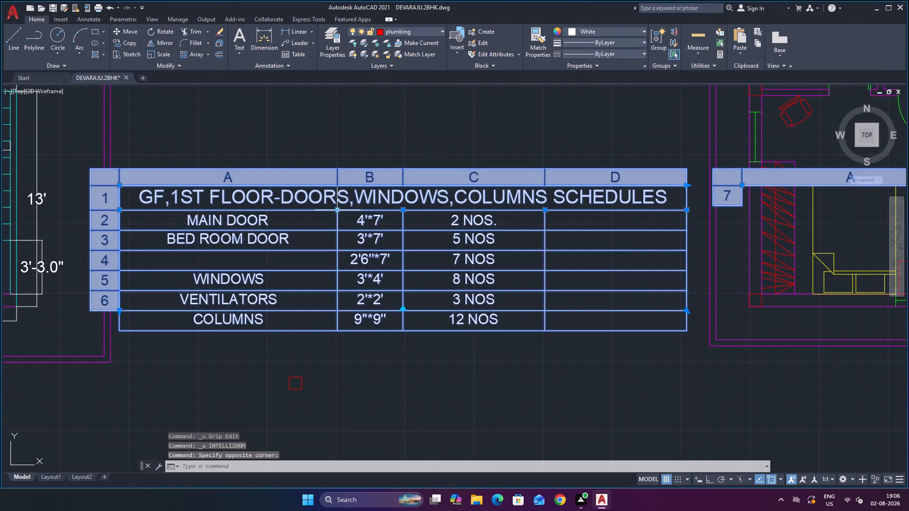
pyautogui.moveTo(338, 211); pyautogui.dragTo(349, 211)
pyautogui.click(349, 211)
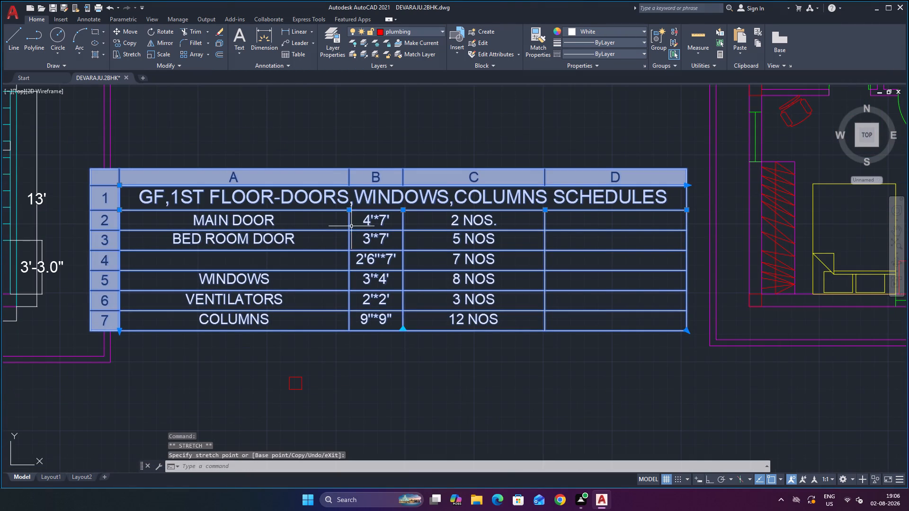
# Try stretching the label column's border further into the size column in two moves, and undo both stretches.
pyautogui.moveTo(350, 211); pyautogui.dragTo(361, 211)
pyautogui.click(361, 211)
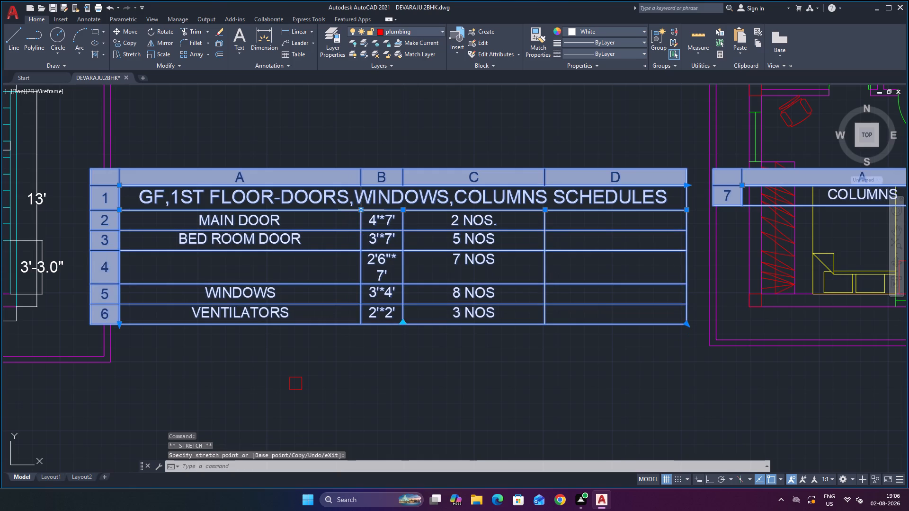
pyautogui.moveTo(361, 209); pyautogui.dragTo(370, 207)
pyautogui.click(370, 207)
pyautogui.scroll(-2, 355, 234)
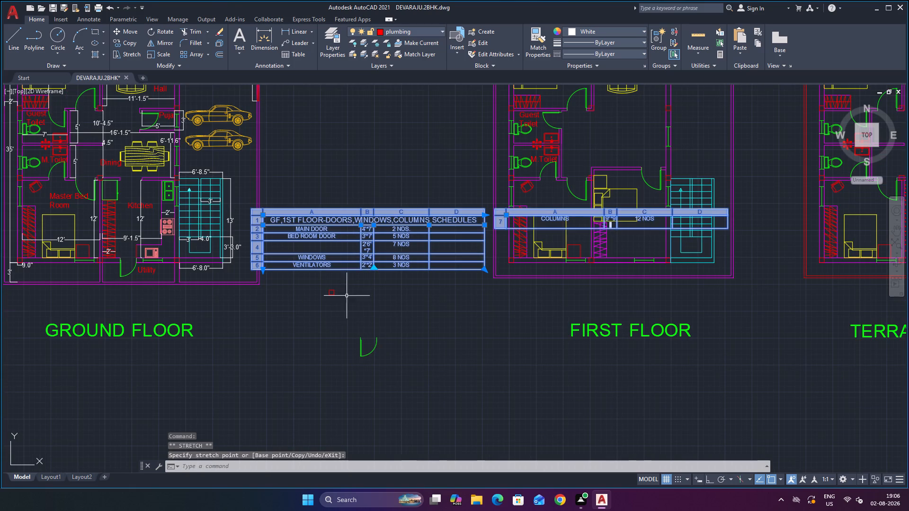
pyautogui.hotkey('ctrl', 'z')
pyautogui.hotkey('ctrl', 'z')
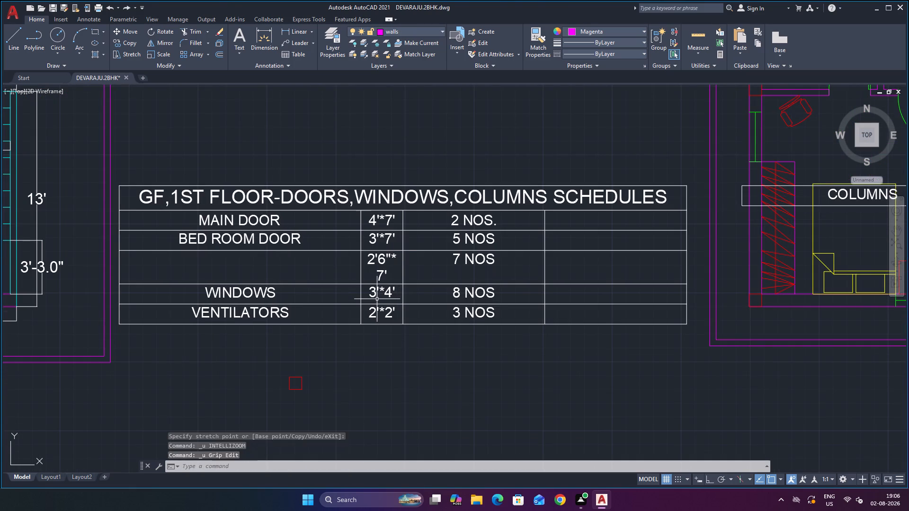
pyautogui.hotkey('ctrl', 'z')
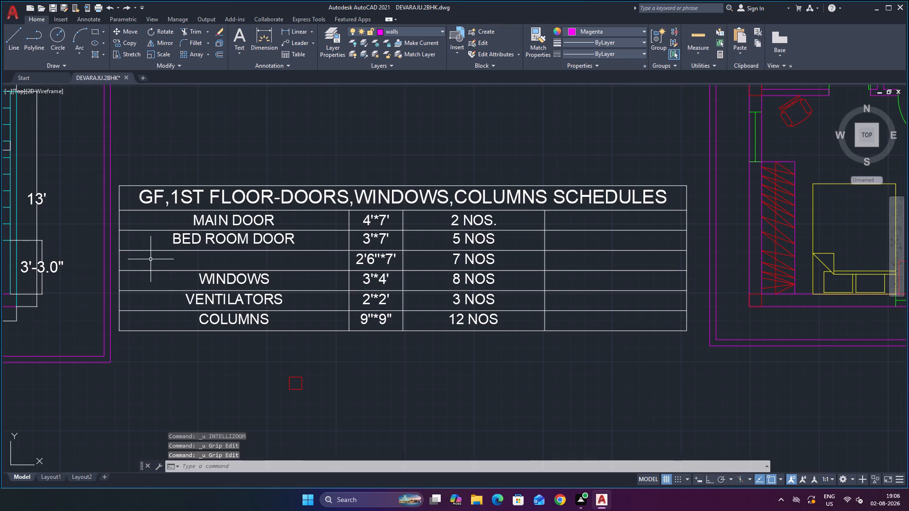
# Label the empty first-column cell of the schedule's 2'6"*7' row as TOILET, BALCONY PUJA DRS.
pyautogui.doubleClick(151, 259)
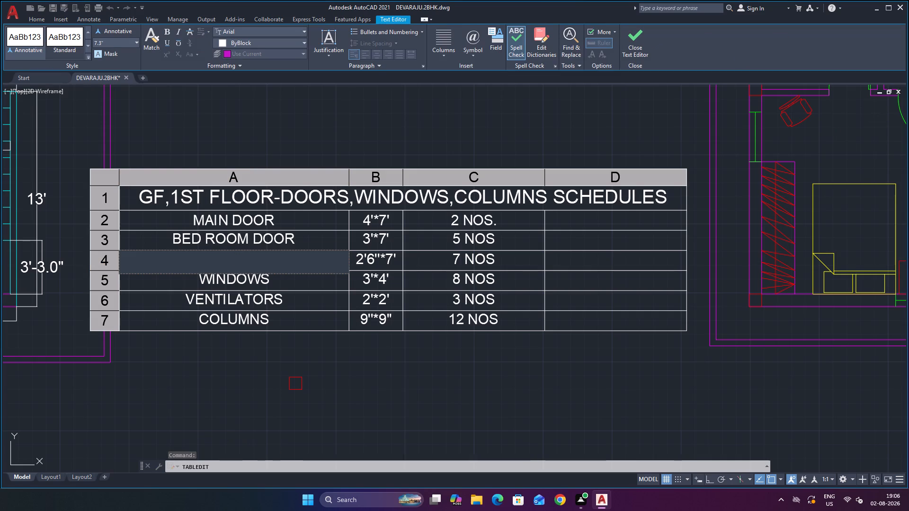
pyautogui.write('TOILET')
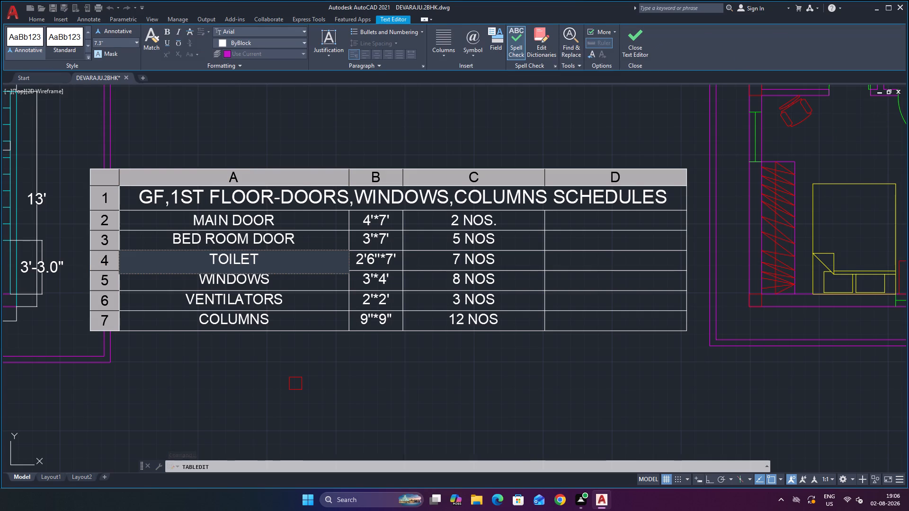
pyautogui.press(',')
pyautogui.press('space')
pyautogui.write('PUJA')
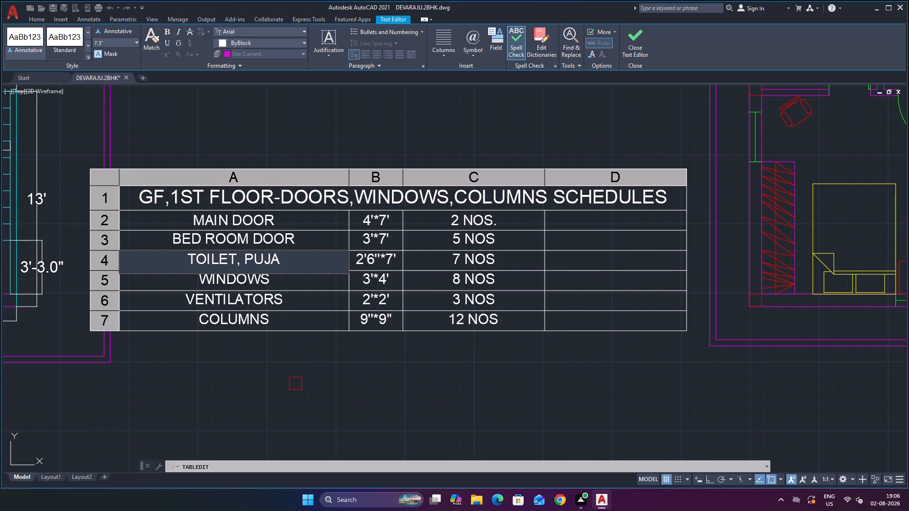
pyautogui.press('Left')
pyautogui.press('Left')
pyautogui.press('Left')
pyautogui.press('Left')
pyautogui.press('b')
pyautogui.write('ALCON')
pyautogui.write('Y')
pyautogui.press('space')
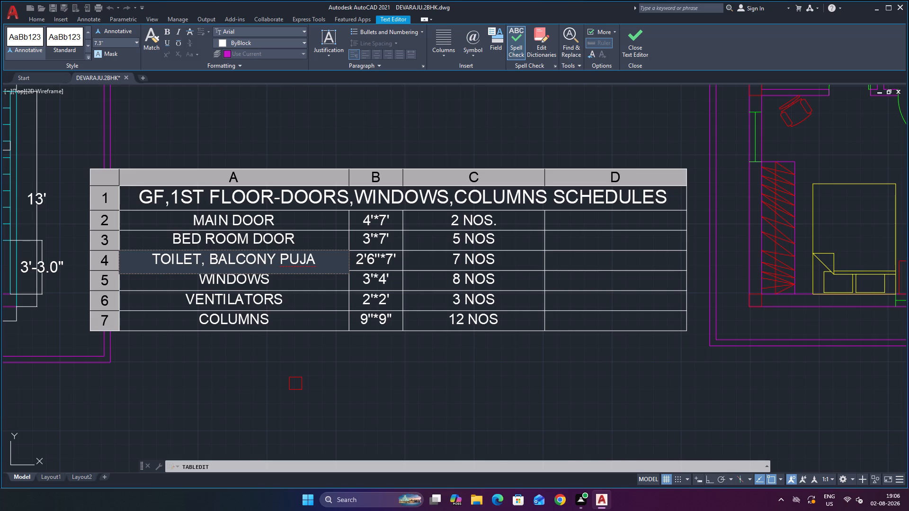
pyautogui.press('Right')
pyautogui.press('Right')
pyautogui.press('Right')
pyautogui.press('Right')
pyautogui.press('space')
pyautogui.write('DRS')
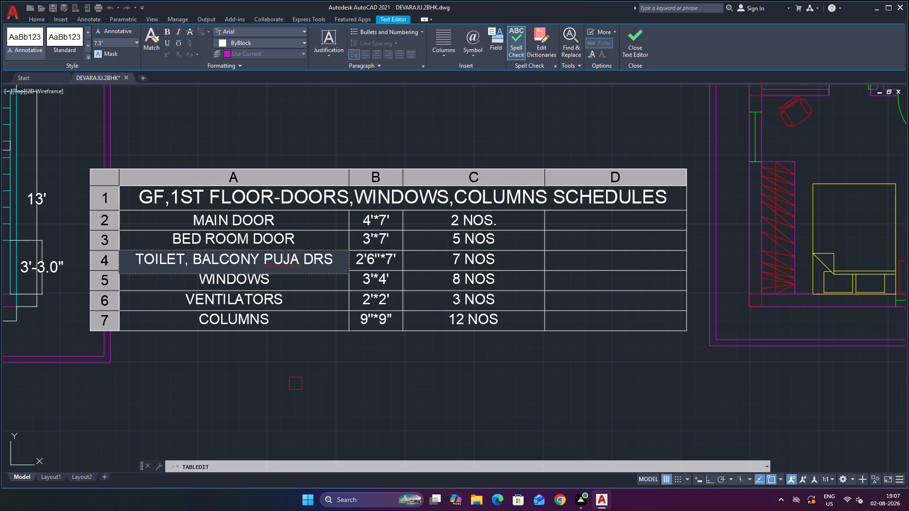
pyautogui.click(225, 370)
# Review the relabelled schedule and examine the first-floor plan alongside the ground-floor and terrace headroom plans.
pyautogui.scroll(-1, 241, 357)
pyautogui.scroll(-2, 385, 309)
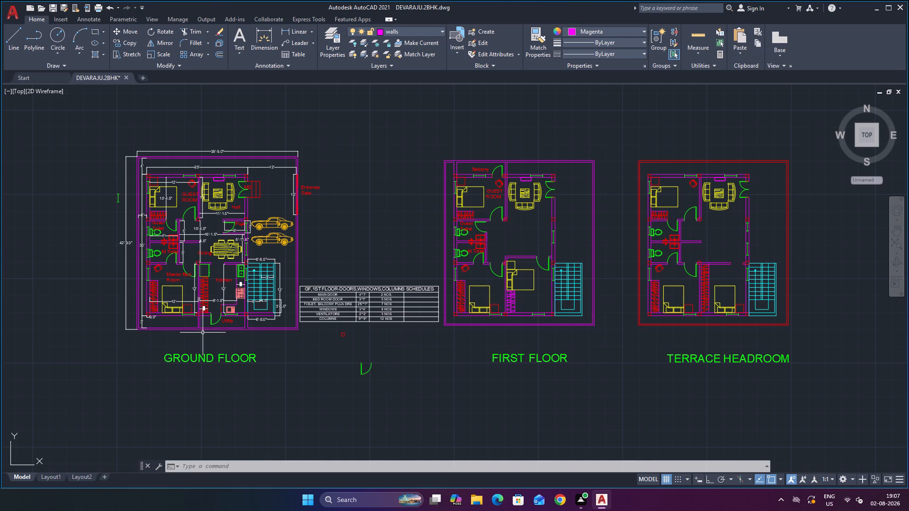
pyautogui.scroll(2, 388, 317)
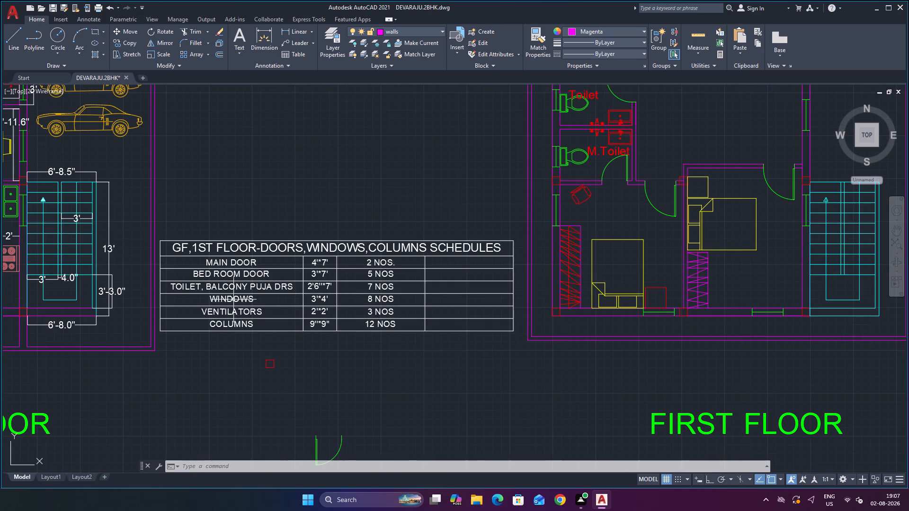
pyautogui.scroll(-3, 234, 300)
pyautogui.scroll(1, 330, 286)
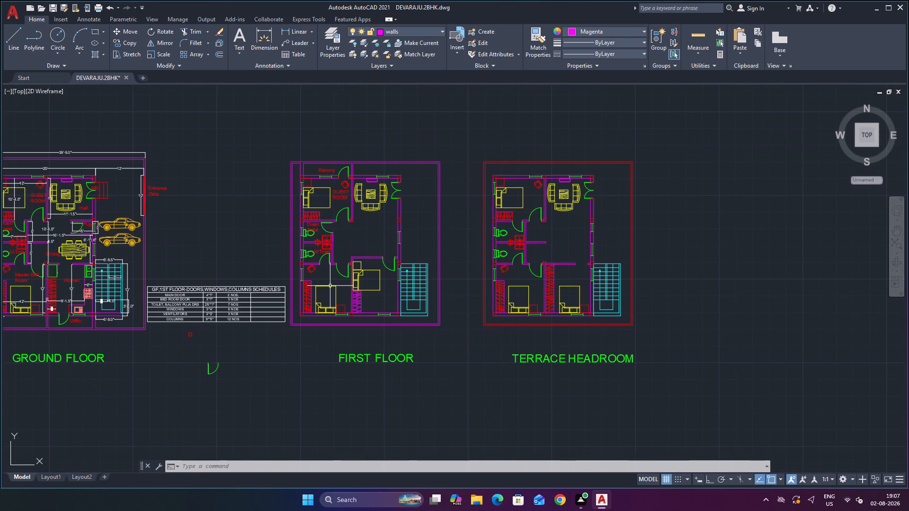
pyautogui.scroll(-1, 330, 286)
pyautogui.scroll(1, 68, 289)
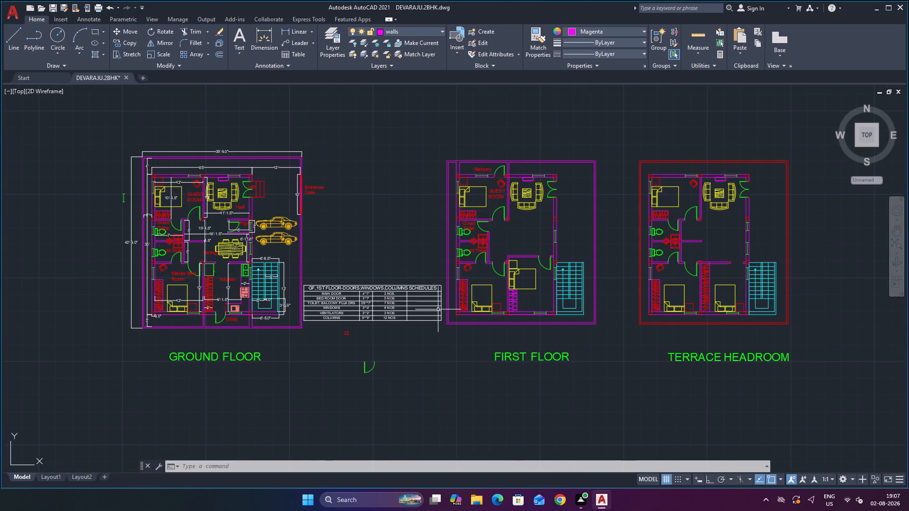
pyautogui.scroll(3, 538, 287)
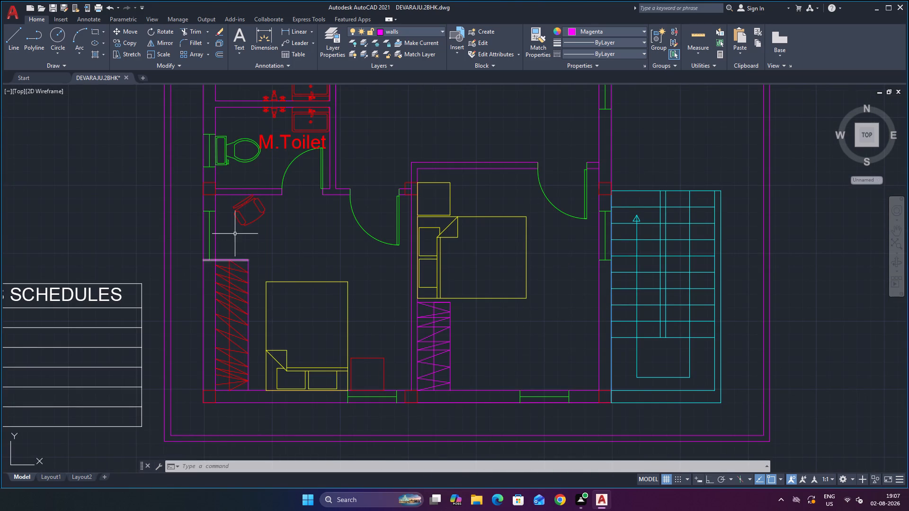
pyautogui.scroll(-2, 241, 235)
pyautogui.scroll(-1, 224, 167)
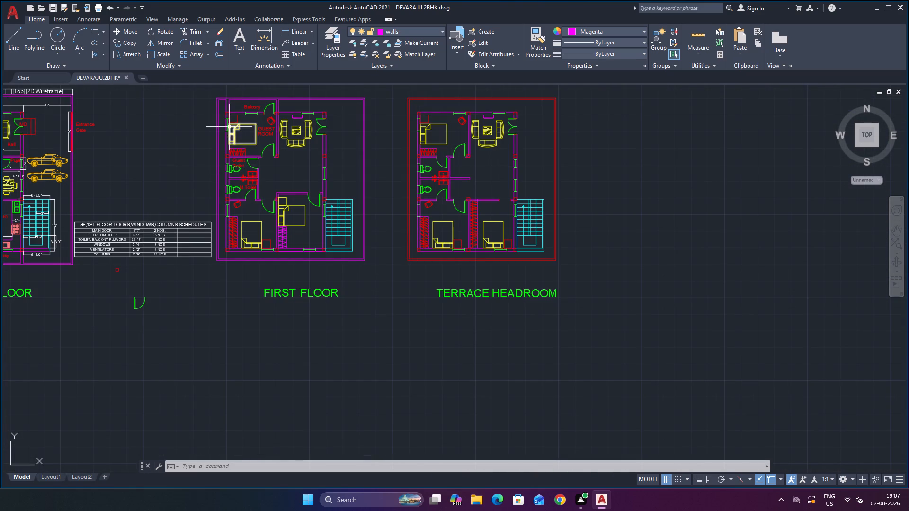
pyautogui.scroll(1, 232, 114)
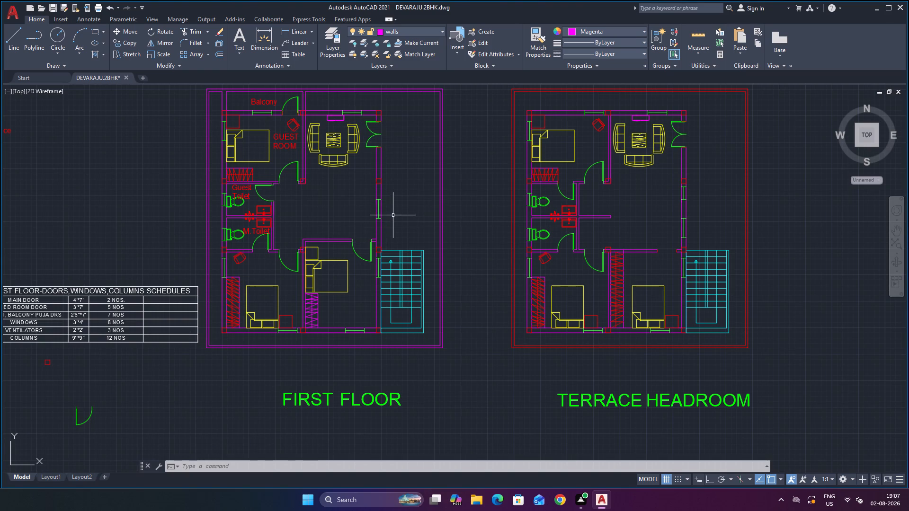
# Set the quantity in the schedule's WINDOWS row to 16 NOS.
pyautogui.scroll(-2, 197, 244)
pyautogui.scroll(4, 130, 305)
pyautogui.scroll(-4, 217, 279)
pyautogui.scroll(5, 224, 254)
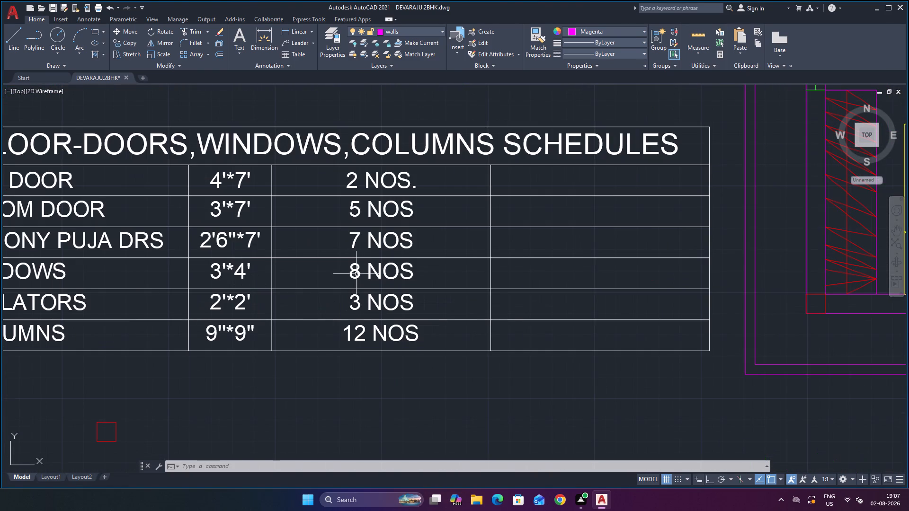
pyautogui.doubleClick(365, 274)
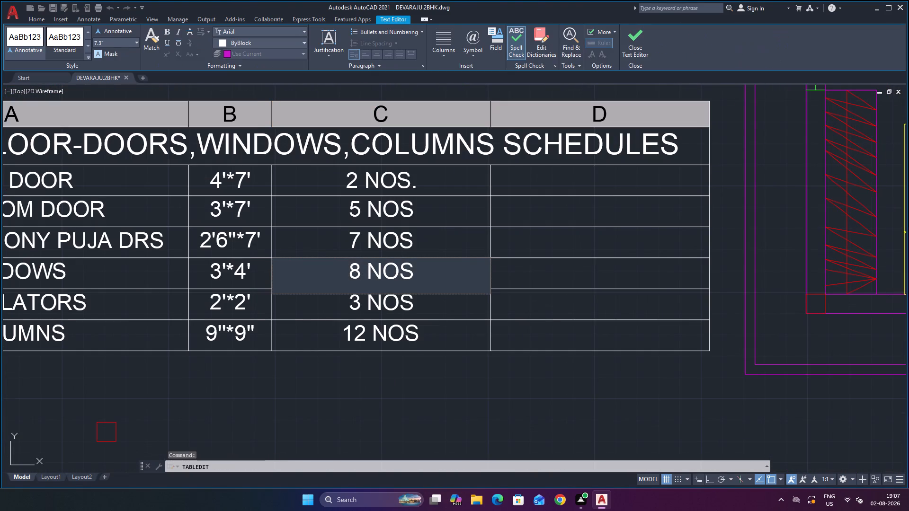
pyautogui.press('Right')
pyautogui.press('BackSpace')
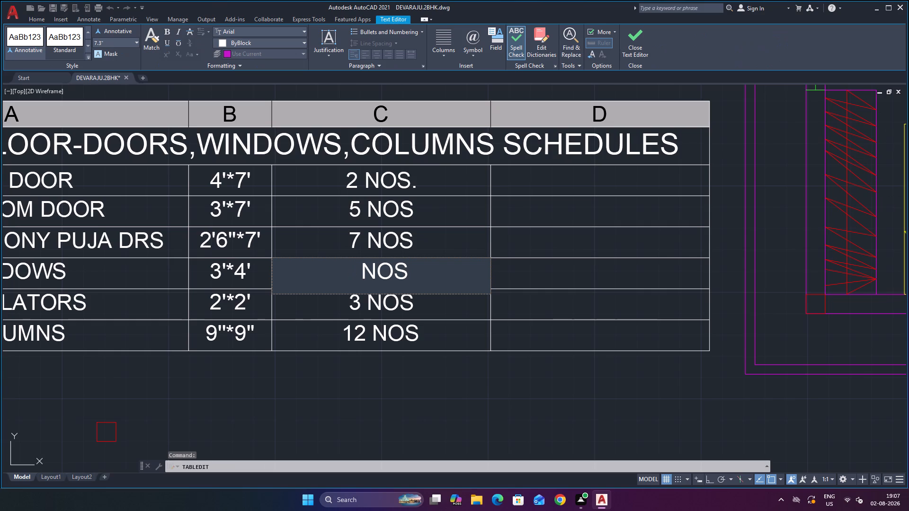
pyautogui.press('1')
pyautogui.press('6')
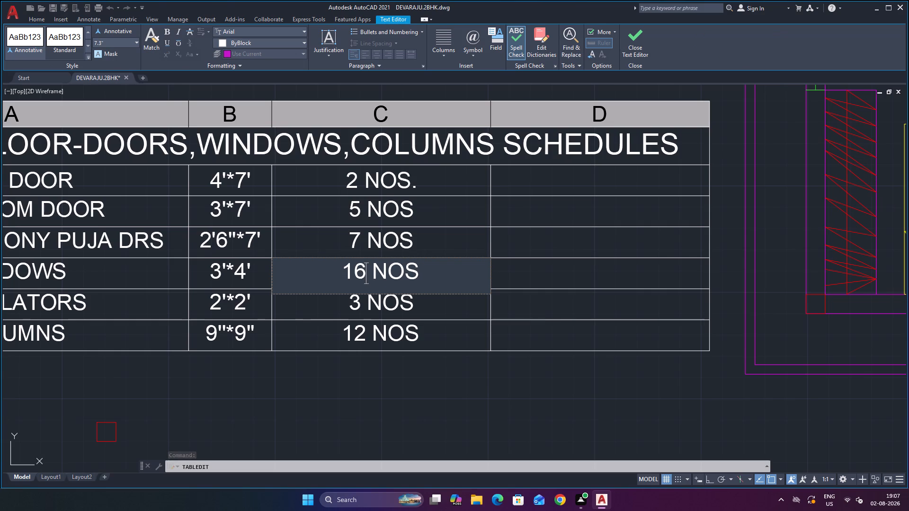
pyautogui.click(372, 399)
# Set the quantity in the schedule's VENTILATORS row to 5 NOS.
pyautogui.doubleClick(364, 304)
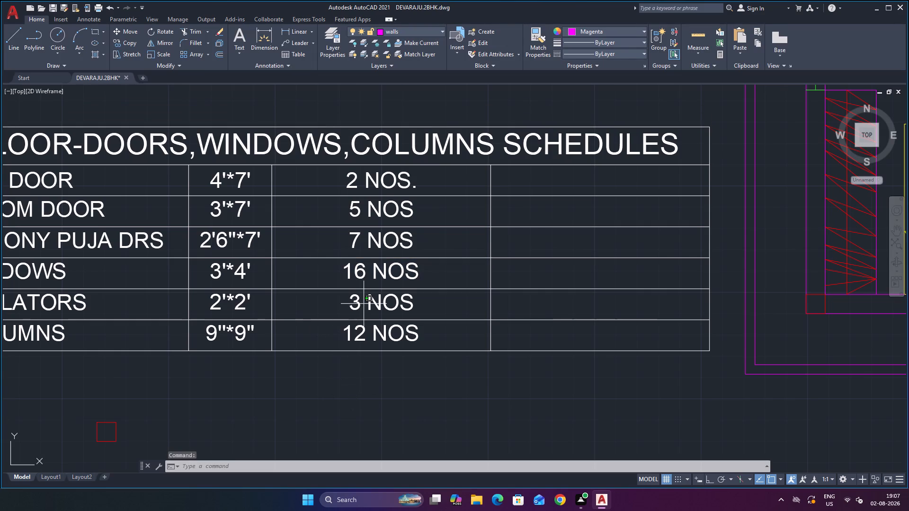
pyautogui.press('Right')
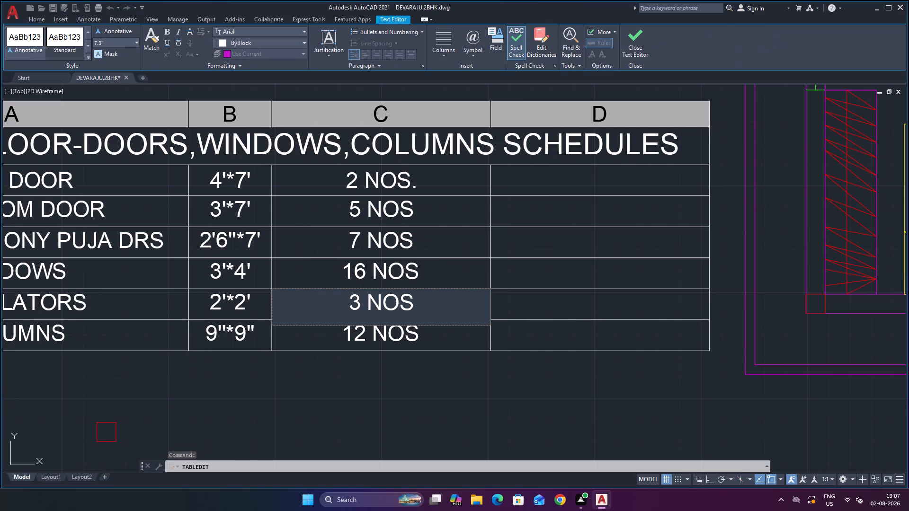
pyautogui.press('BackSpace')
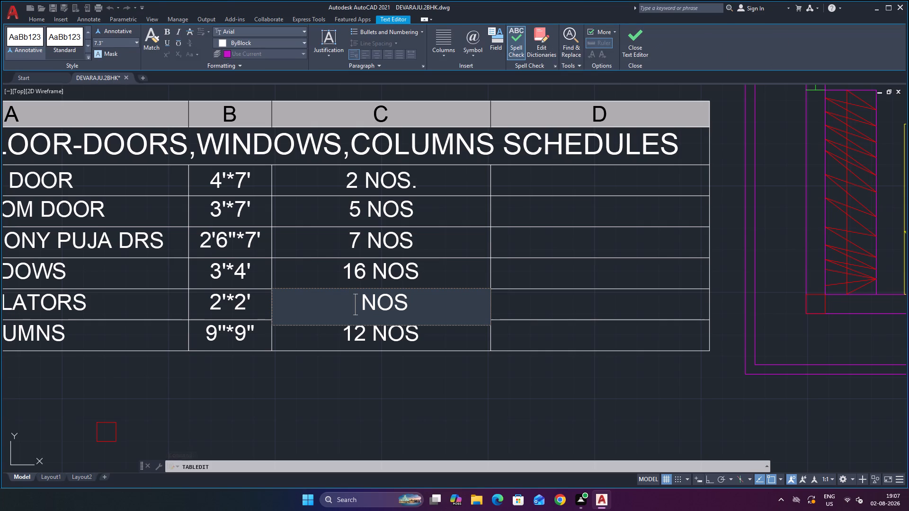
pyautogui.press('5')
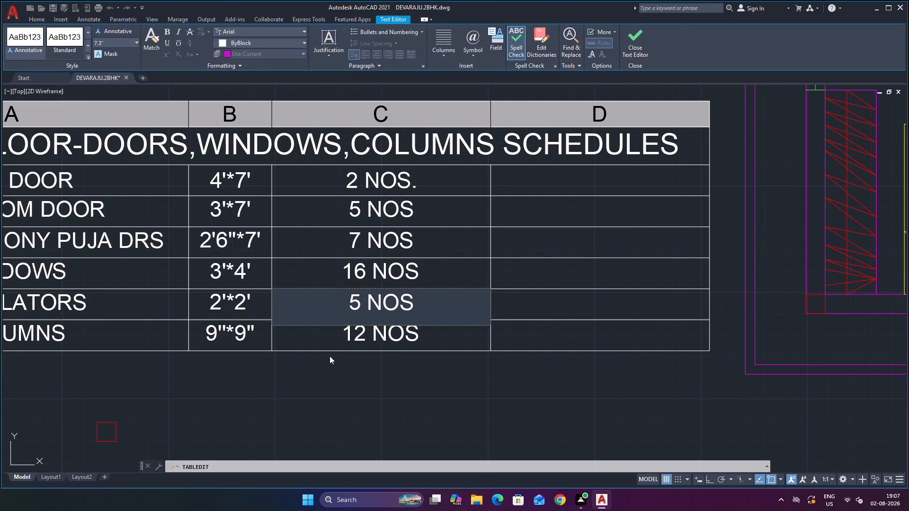
pyautogui.click(339, 361)
pyautogui.scroll(-1, 370, 346)
pyautogui.scroll(1, 397, 308)
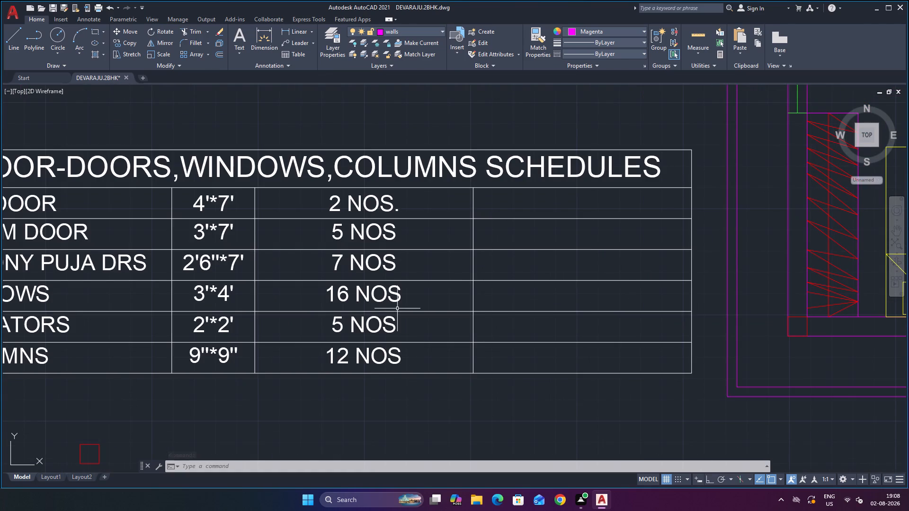
# Save the drawing with the updated schedule quantities.
pyautogui.click(196, 291)
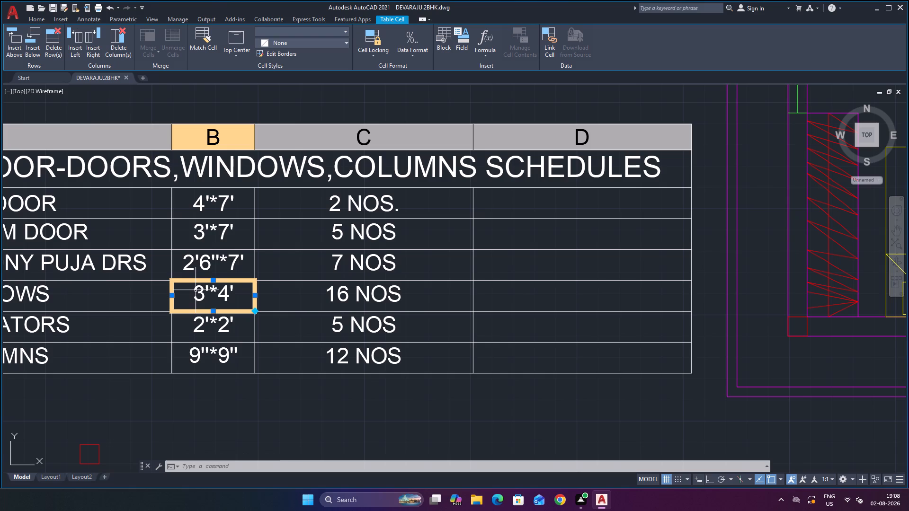
pyautogui.scroll(-4, 230, 370)
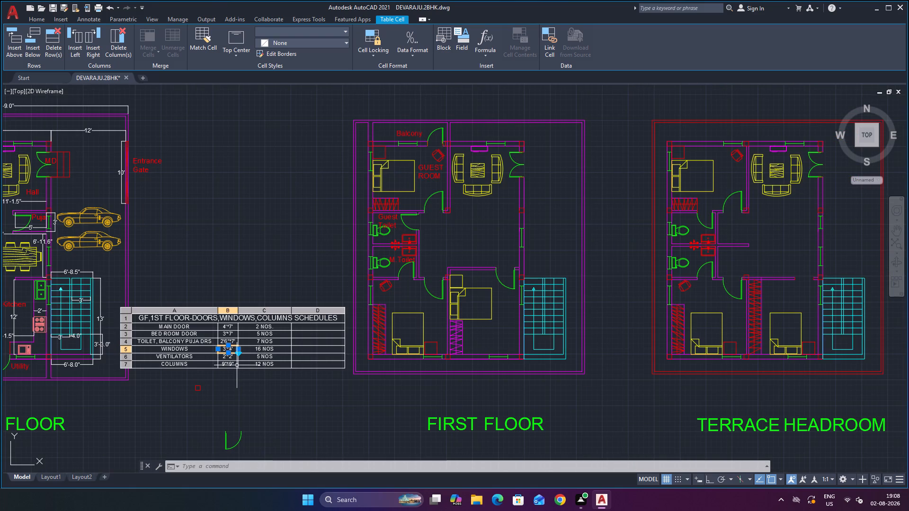
pyautogui.hotkey('ctrl', 's')
pyautogui.hotkey('ctrl', 's')
pyautogui.hotkey('ctrl', 's')
pyautogui.hotkey('ctrl', 's')
pyautogui.hotkey('ctrl', 's')
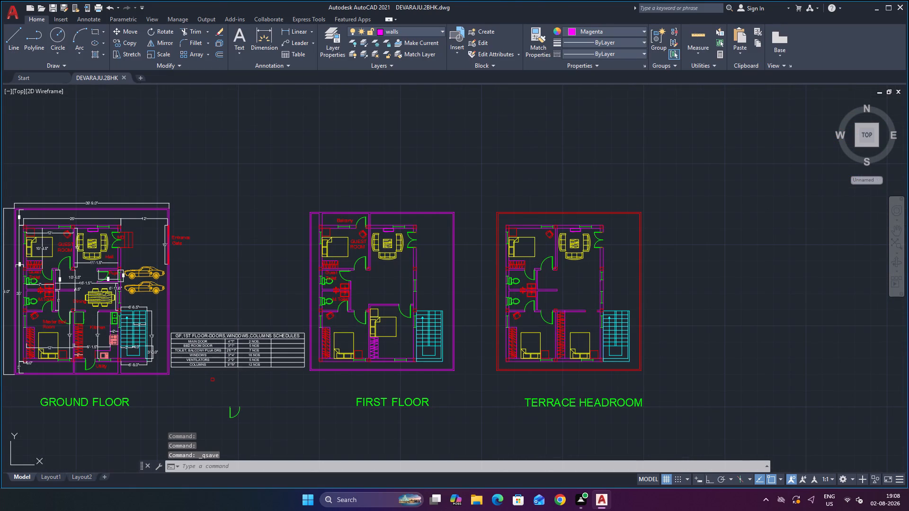
pyautogui.hotkey('ctrl', 's')
pyautogui.hotkey('ctrl', 's')
pyautogui.hotkey('ctrl', 's')
pyautogui.hotkey('ctrl', 's')
pyautogui.hotkey('ctrl', 's')
pyautogui.hotkey('ctrl', 's')
pyautogui.hotkey('ctrl', 's')
pyautogui.hotkey('ctrl', 's')
pyautogui.hotkey('ctrl', 's')
pyautogui.hotkey('ctrl', 's')
pyautogui.hotkey('ctrl', 's')
pyautogui.hotkey('ctrl', 's')
pyautogui.hotkey('ctrl', 's')
pyautogui.hotkey('ctrl', 's')
pyautogui.hotkey('ctrl', 's')
pyautogui.hotkey('ctrl', 's')
pyautogui.hotkey('ctrl', 's')
pyautogui.hotkey('ctrl', 's')
# Review the updated doors, windows and columns schedule beside the ground-floor and first-floor plans.
pyautogui.scroll(-1, 258, 397)
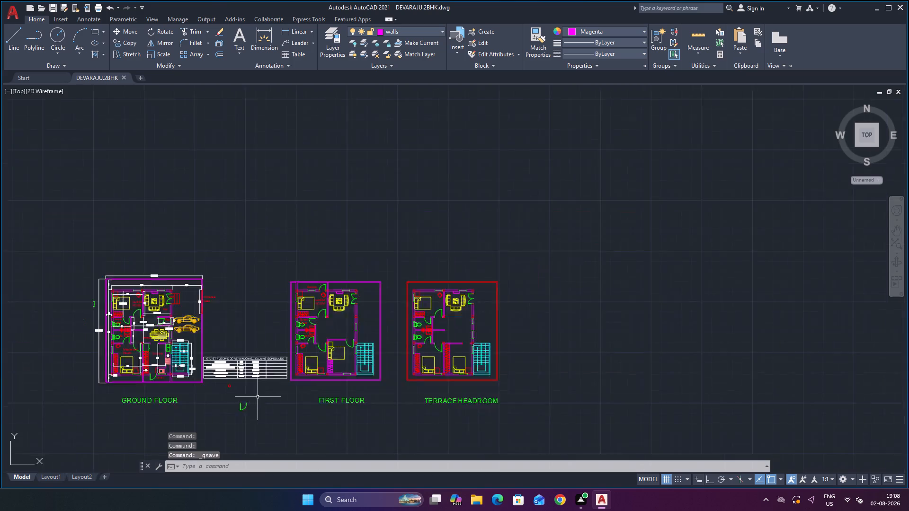
pyautogui.scroll(-2, 258, 395)
pyautogui.scroll(4, 243, 403)
pyautogui.scroll(-3, 327, 360)
pyautogui.scroll(2, 360, 391)
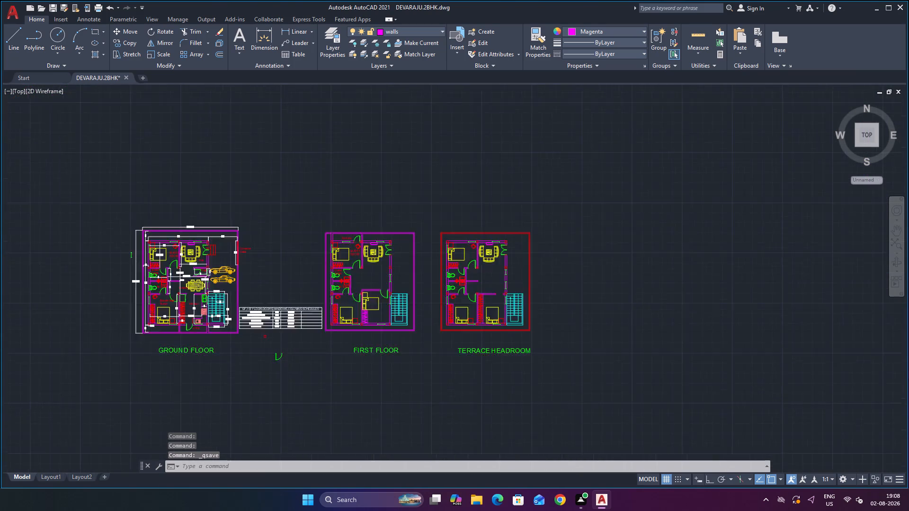
pyautogui.scroll(1, 359, 390)
pyautogui.scroll(-2, 320, 338)
pyautogui.scroll(2, 356, 260)
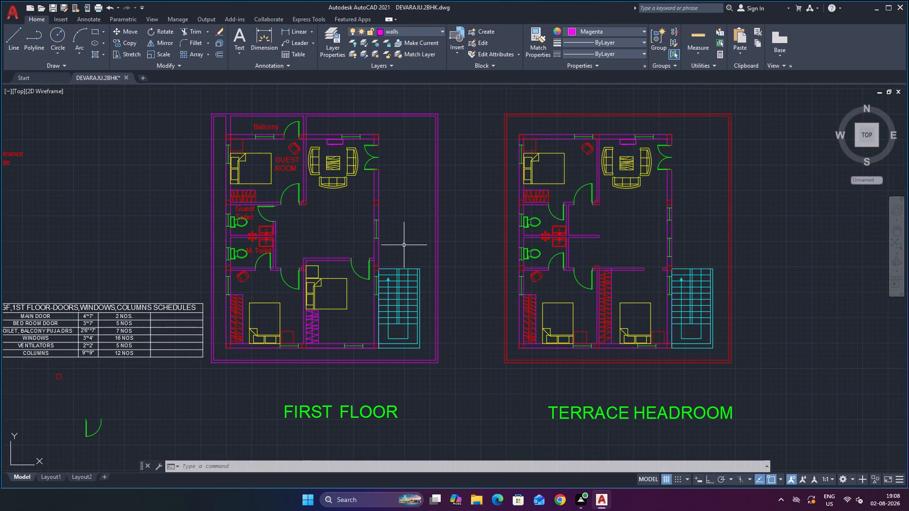
pyautogui.scroll(2, 406, 231)
pyautogui.scroll(-3, 403, 239)
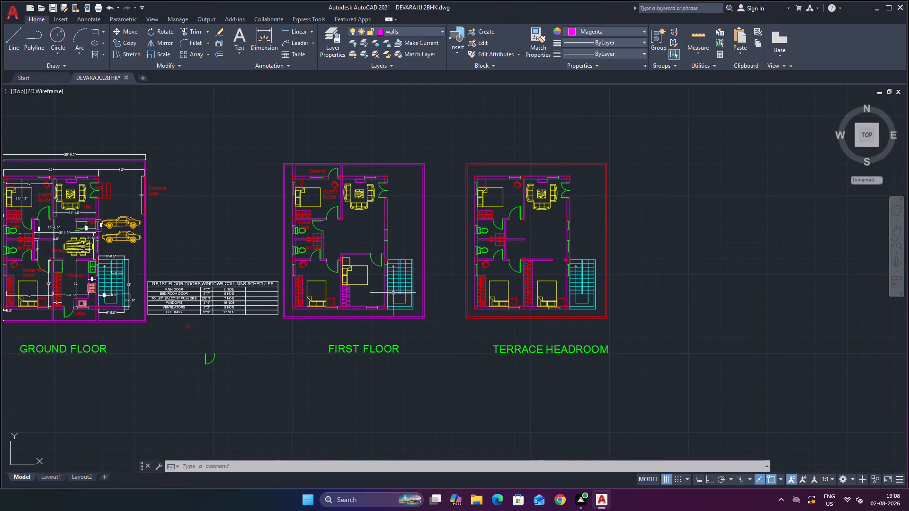
pyautogui.scroll(2, 399, 322)
pyautogui.scroll(-4, 400, 306)
pyautogui.scroll(4, 300, 343)
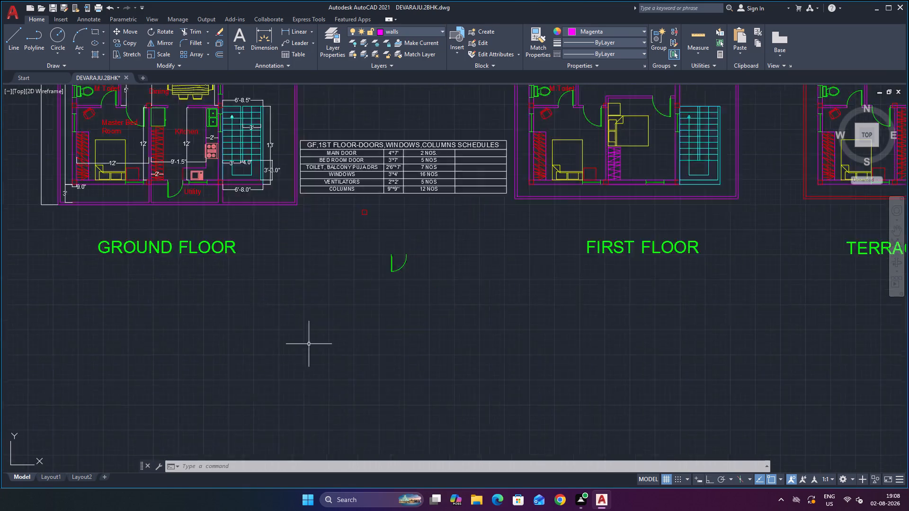
pyautogui.scroll(-3, 407, 224)
pyautogui.scroll(3, 430, 177)
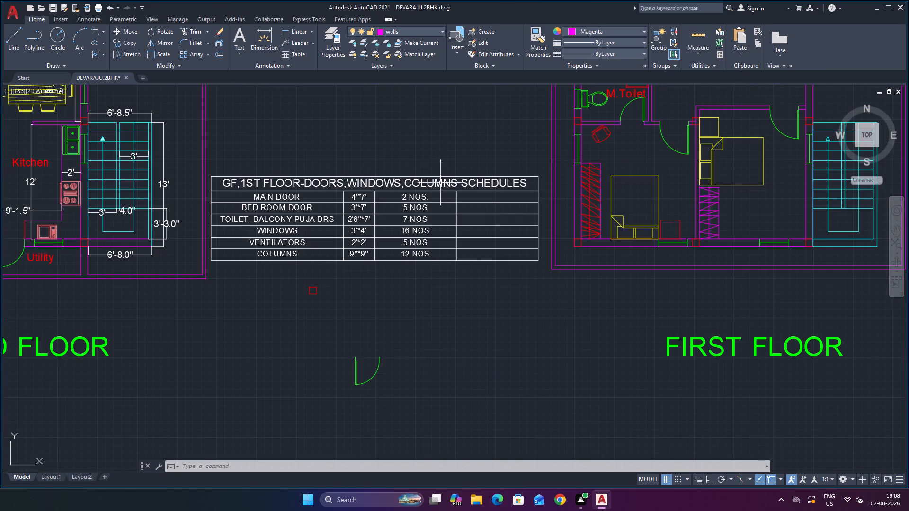
pyautogui.scroll(1, 421, 221)
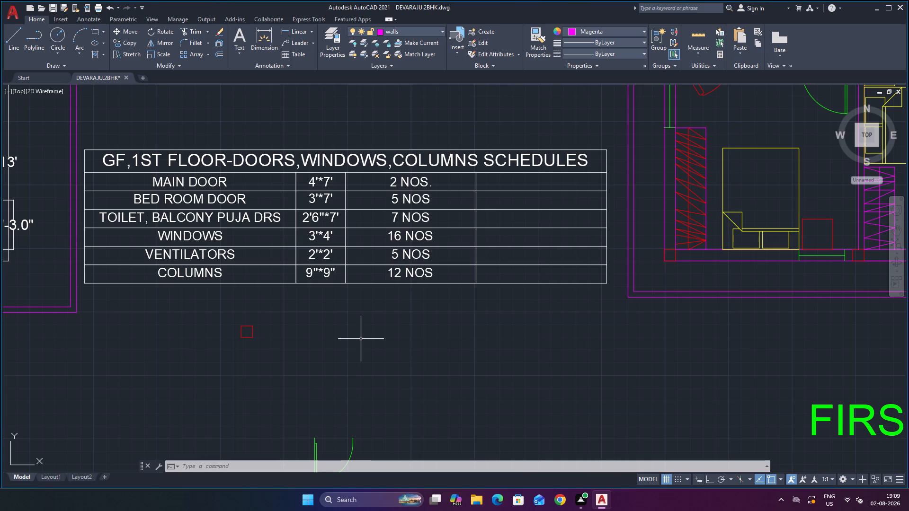
# Examine the terrace headroom plan and its boundary alongside the ground-floor and first-floor plans.
pyautogui.scroll(-3, 323, 314)
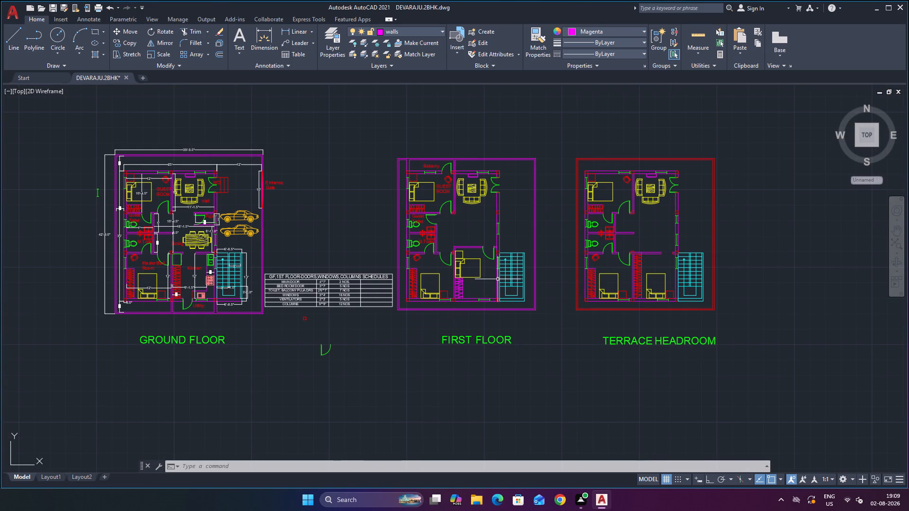
pyautogui.scroll(1, 455, 211)
pyautogui.scroll(-1, 406, 258)
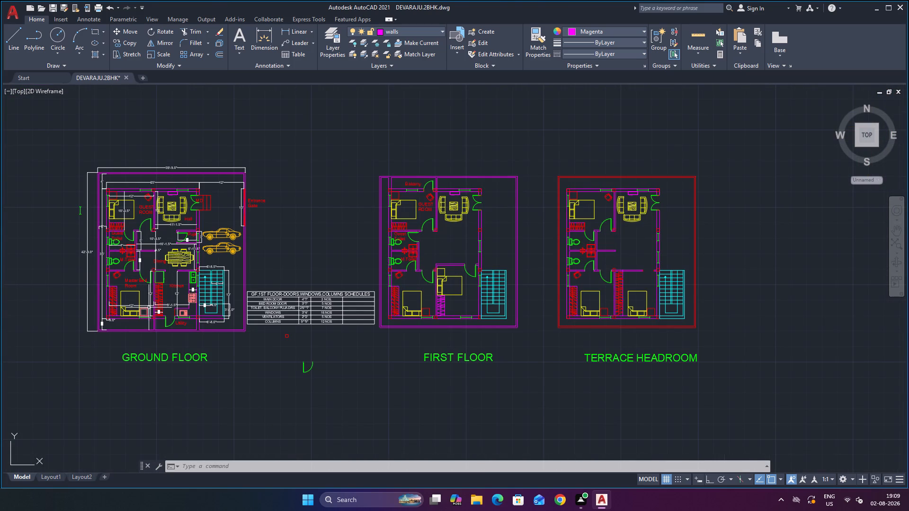
pyautogui.scroll(3, 200, 244)
pyautogui.scroll(-3, 198, 219)
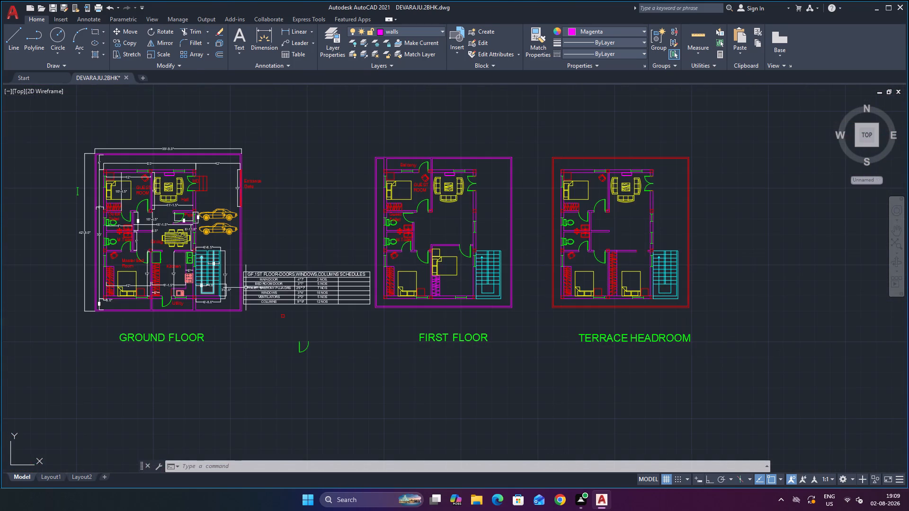
pyautogui.scroll(-2, 321, 242)
pyautogui.scroll(3, 365, 241)
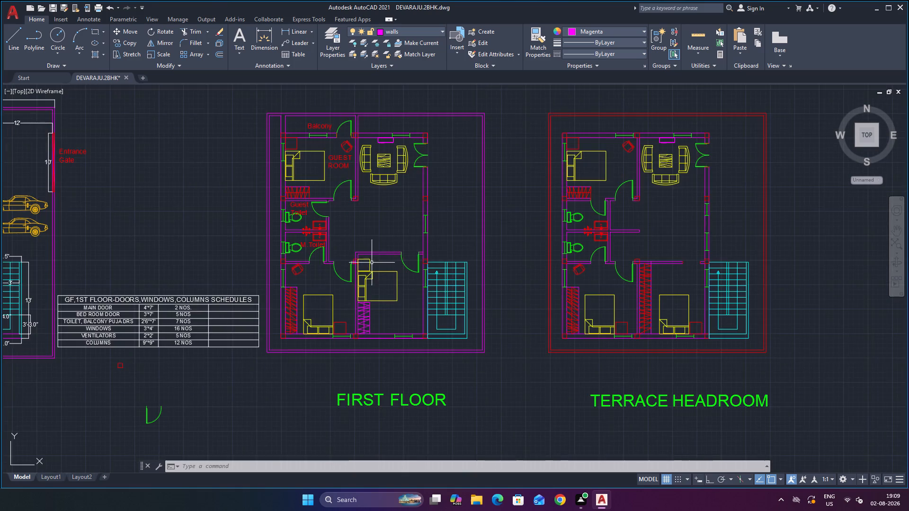
pyautogui.scroll(-2, 384, 260)
pyautogui.scroll(2, 553, 260)
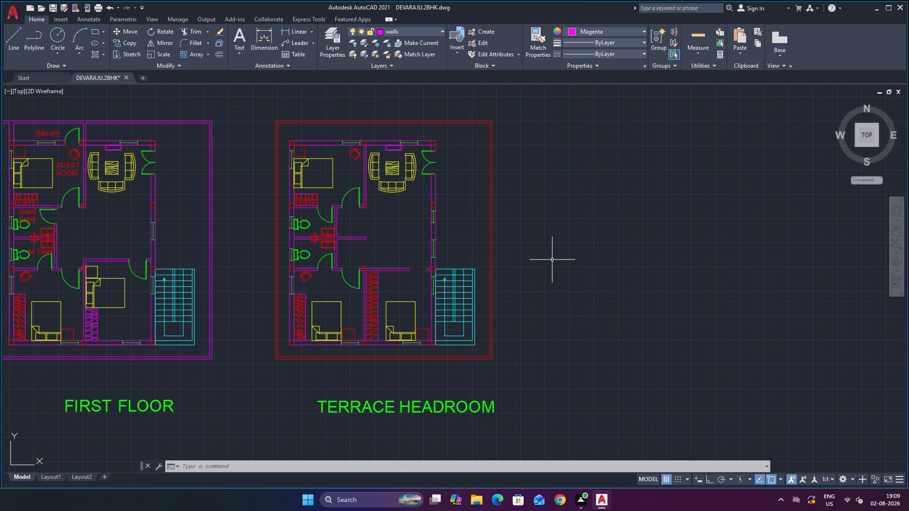
pyautogui.scroll(1, 543, 287)
pyautogui.scroll(-2, 543, 287)
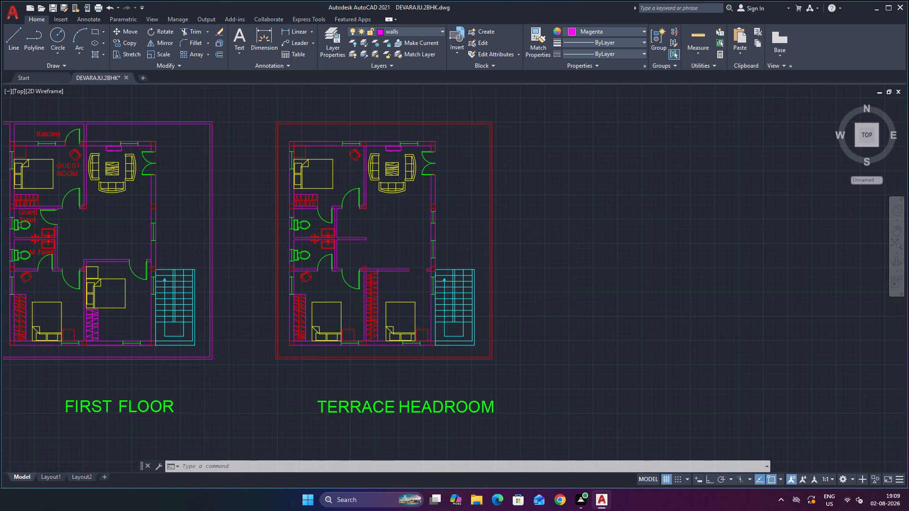
pyautogui.scroll(1, 460, 239)
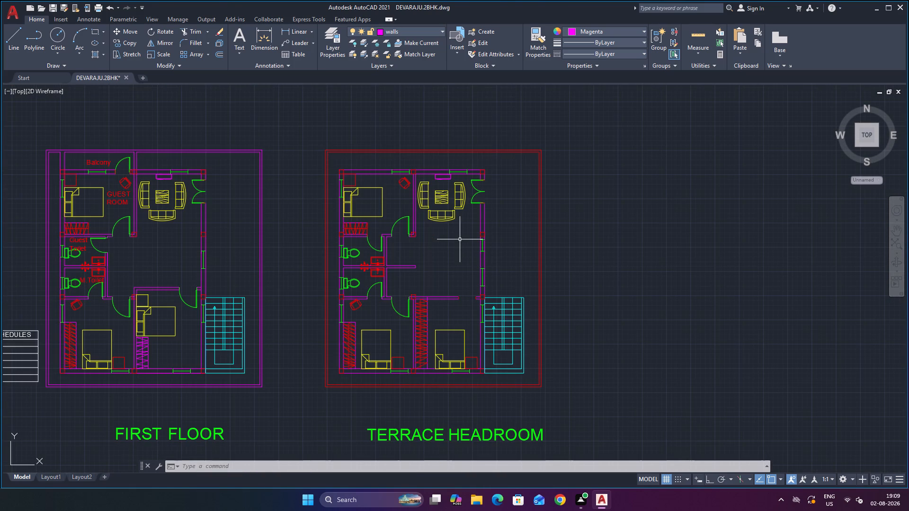
pyautogui.click(467, 152)
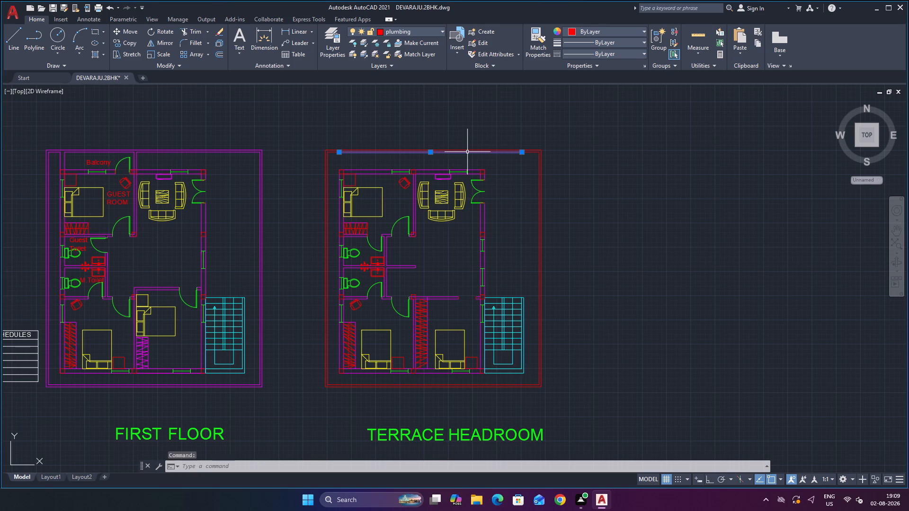
pyautogui.scroll(-2, 645, 236)
pyautogui.press('Escape')
pyautogui.press('Escape')
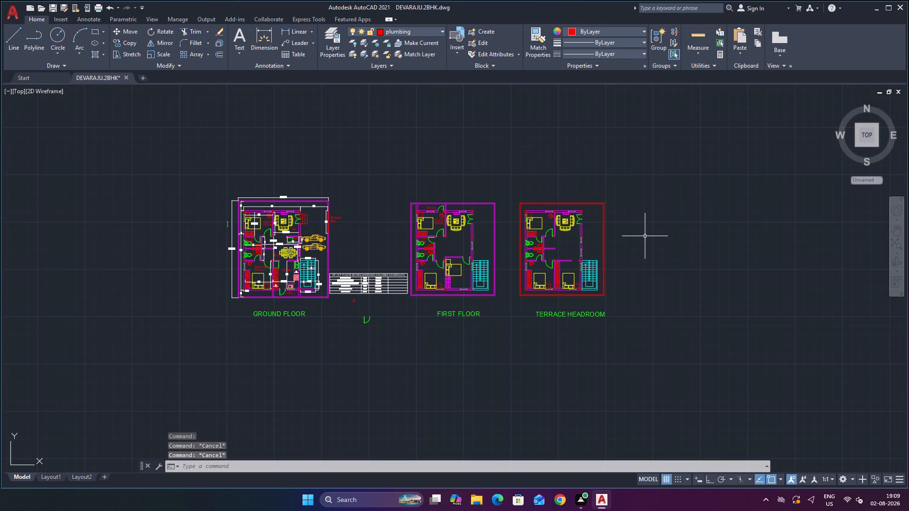
pyautogui.scroll(2, 342, 235)
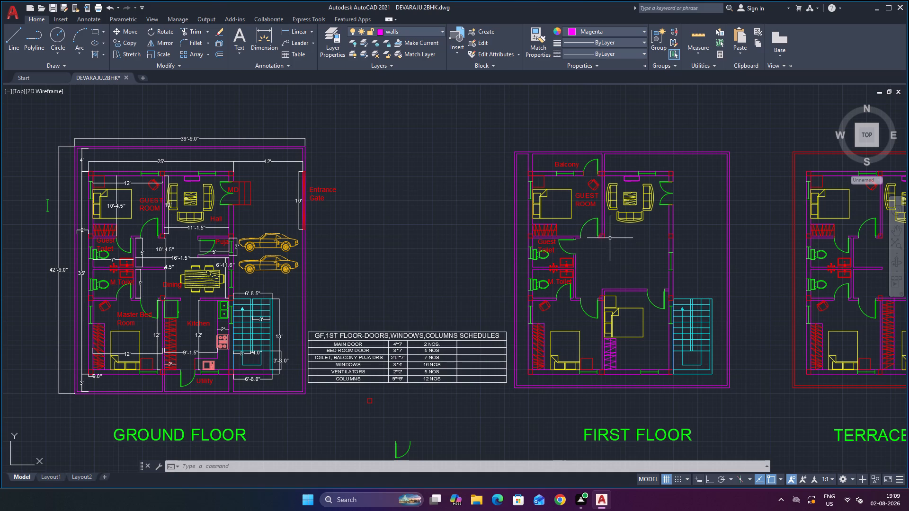
pyautogui.scroll(2, 591, 150)
pyautogui.scroll(-3, 514, 176)
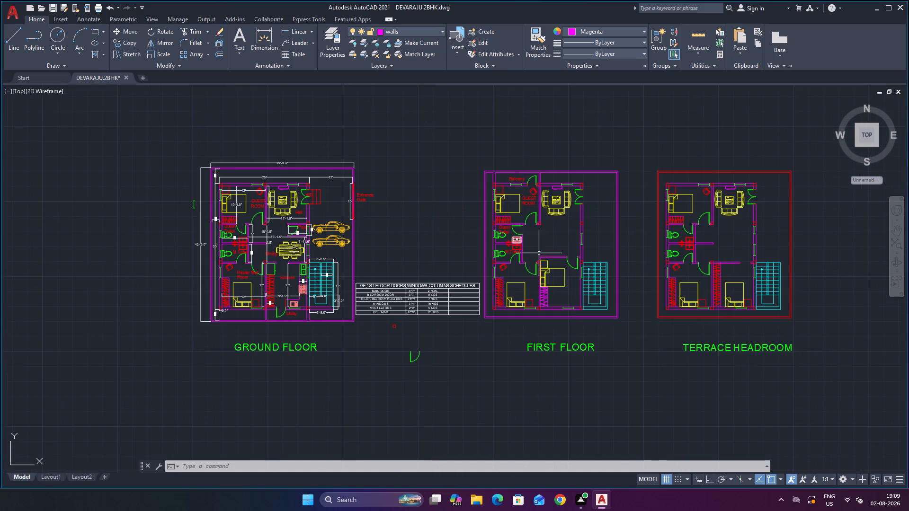
pyautogui.scroll(2, 596, 261)
pyautogui.scroll(-3, 597, 259)
# Delete the sofa set, the upper bedroom's bed and door, and the wall between that bedroom and the hall from the terrace headroom plan.
pyautogui.scroll(1, 689, 270)
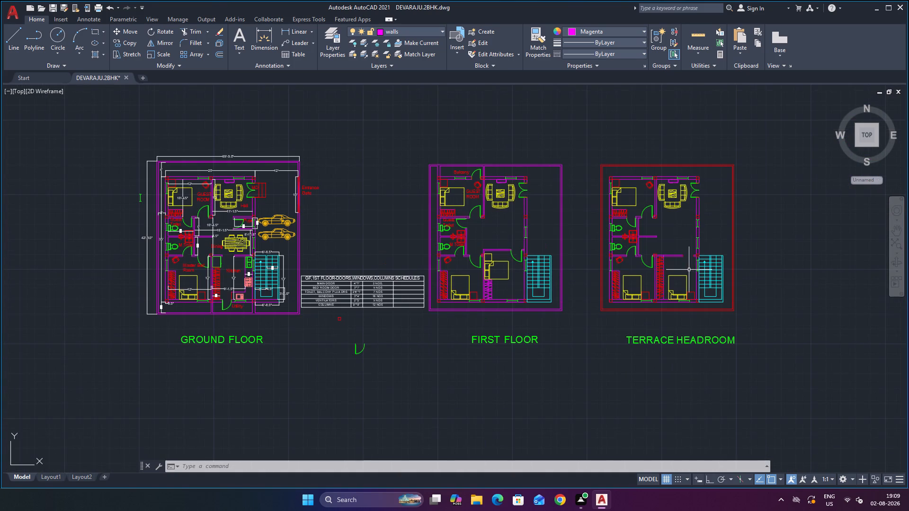
pyautogui.scroll(1, 689, 270)
pyautogui.click(689, 170)
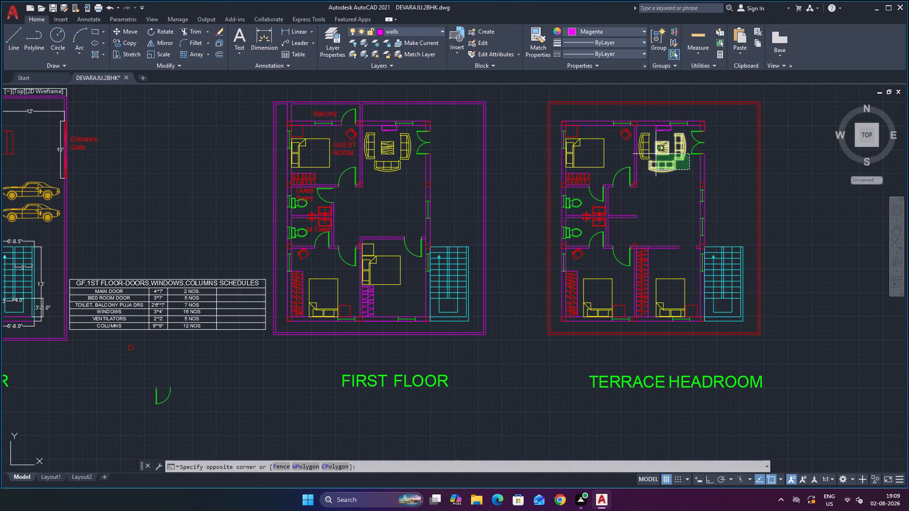
pyautogui.click(577, 144)
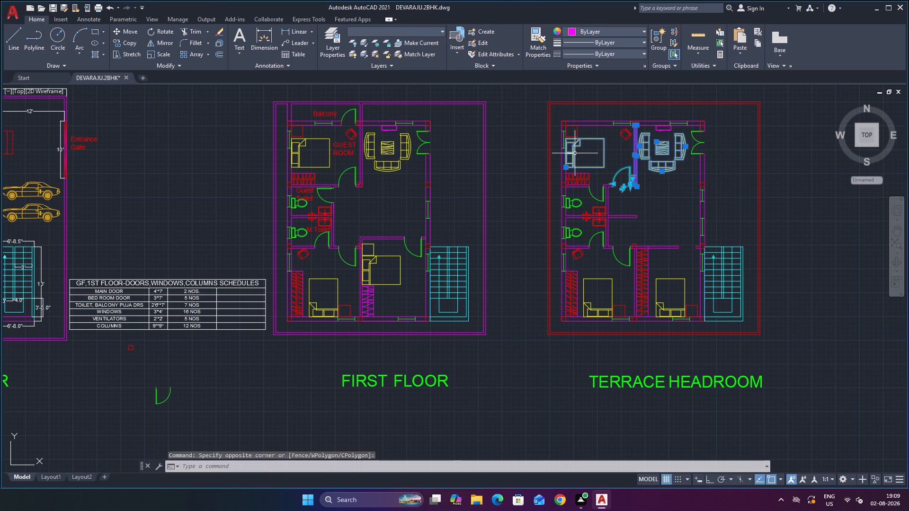
pyautogui.press('Delete')
# Delete the toilet walls, doors and fixtures, the lower bedrooms' partitions, beds and wardrobes, and the guest-room wardrobe from the terrace headroom plan.
pyautogui.click(588, 155)
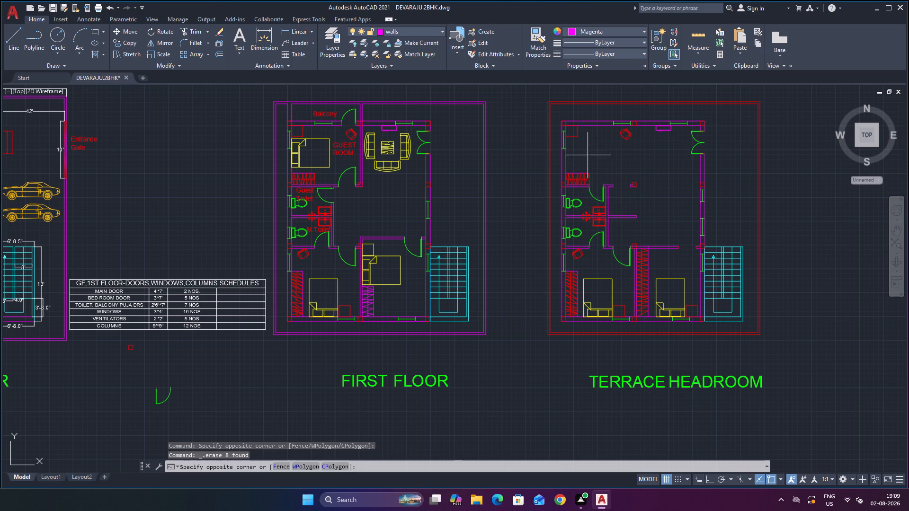
pyautogui.click(656, 290)
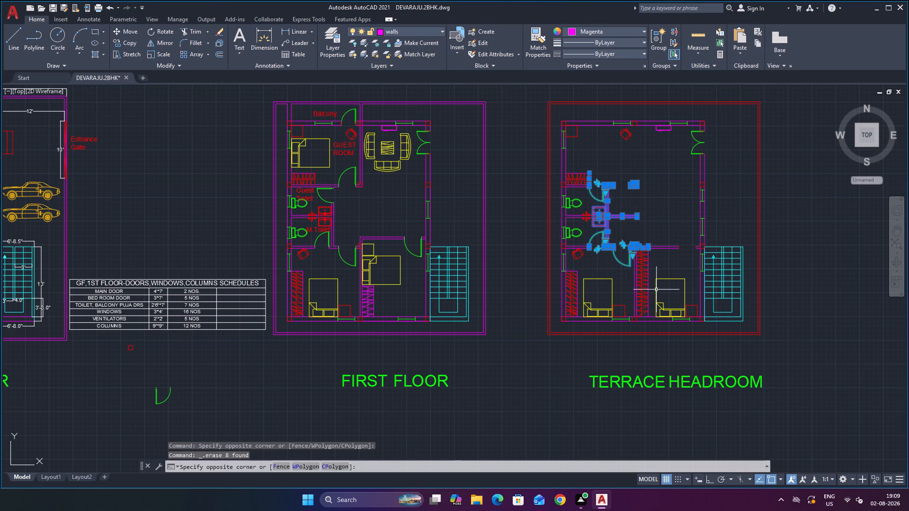
pyautogui.press('Delete')
pyautogui.click(688, 230)
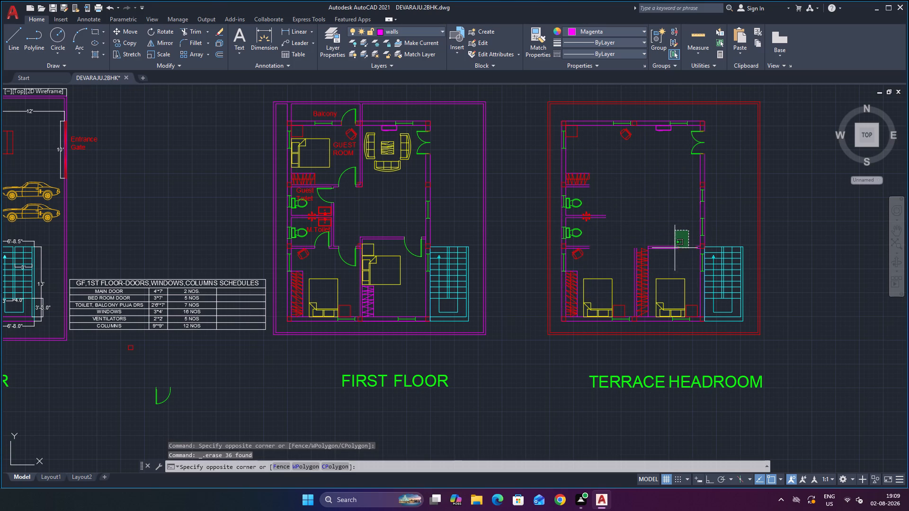
pyautogui.click(575, 293)
pyautogui.press('Delete')
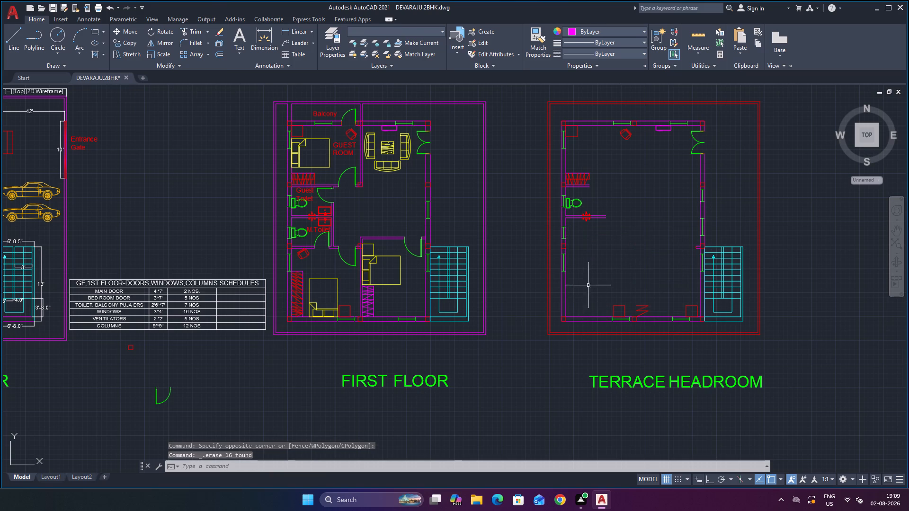
pyautogui.click(605, 155)
pyautogui.click(580, 231)
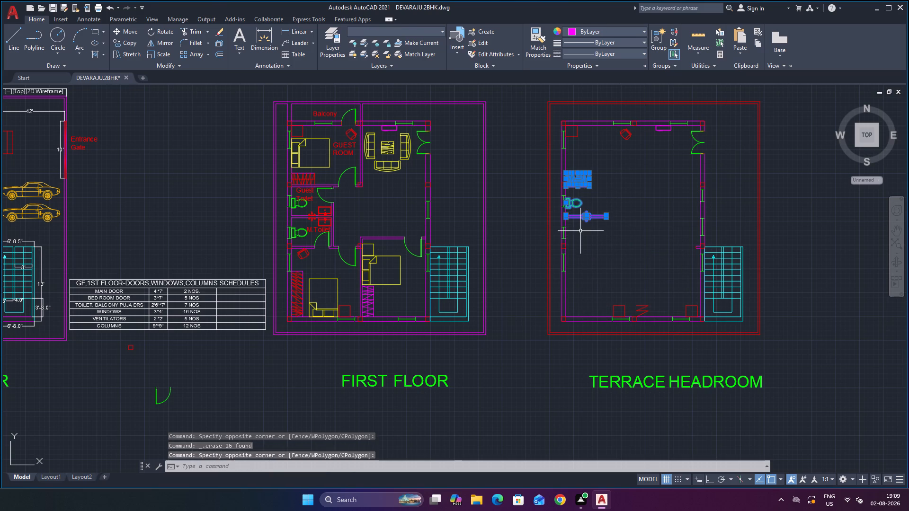
pyautogui.press('Delete')
# Delete the leftover chair, TV unit, side tables and wardrobe remnant from the terrace headroom plan.
pyautogui.click(627, 133)
pyautogui.press('Delete')
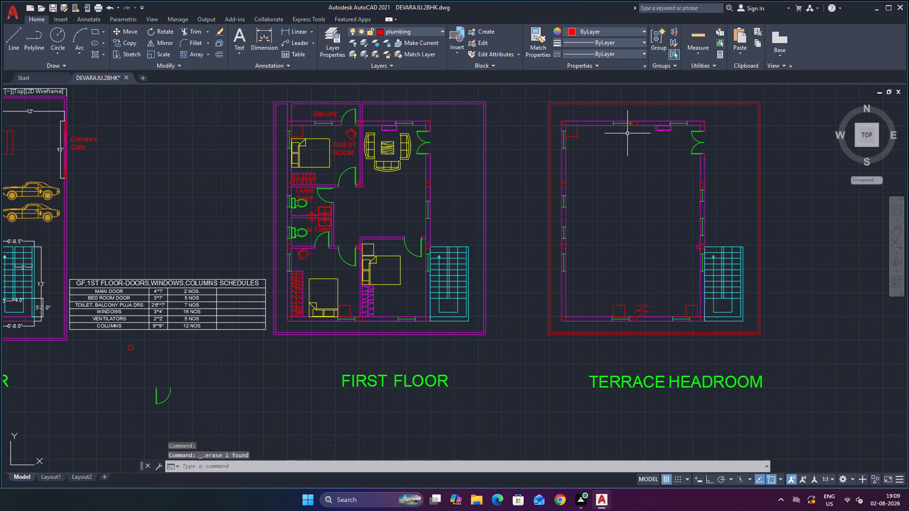
pyautogui.click(658, 131)
pyautogui.press('Delete')
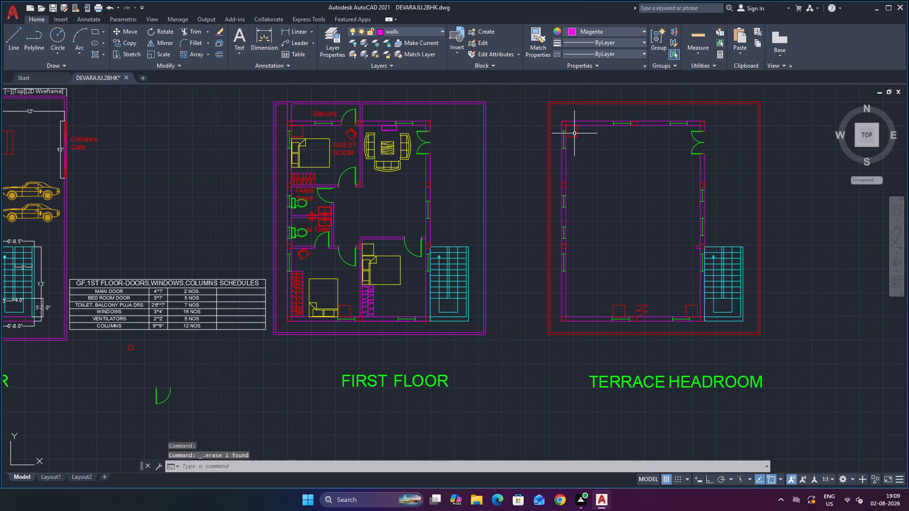
pyautogui.click(575, 135)
pyautogui.press('Delete')
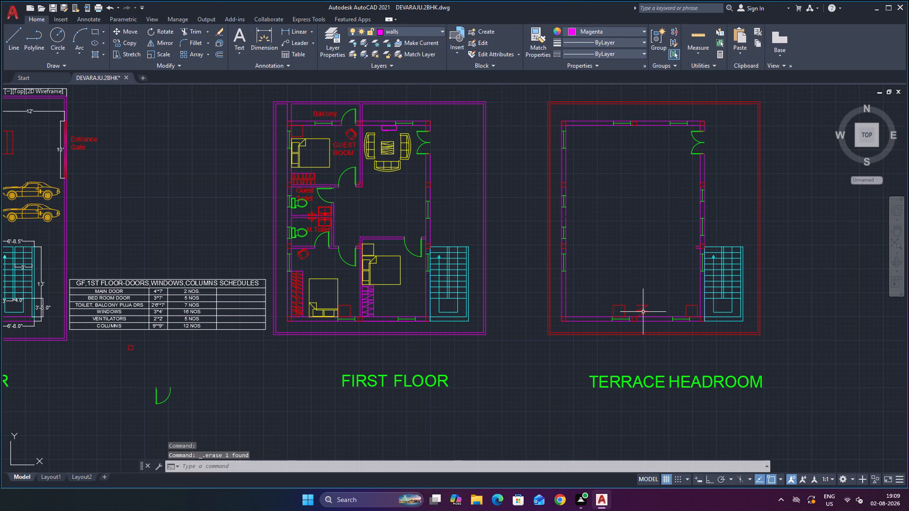
pyautogui.click(643, 308)
pyautogui.press('Delete')
pyautogui.click(620, 307)
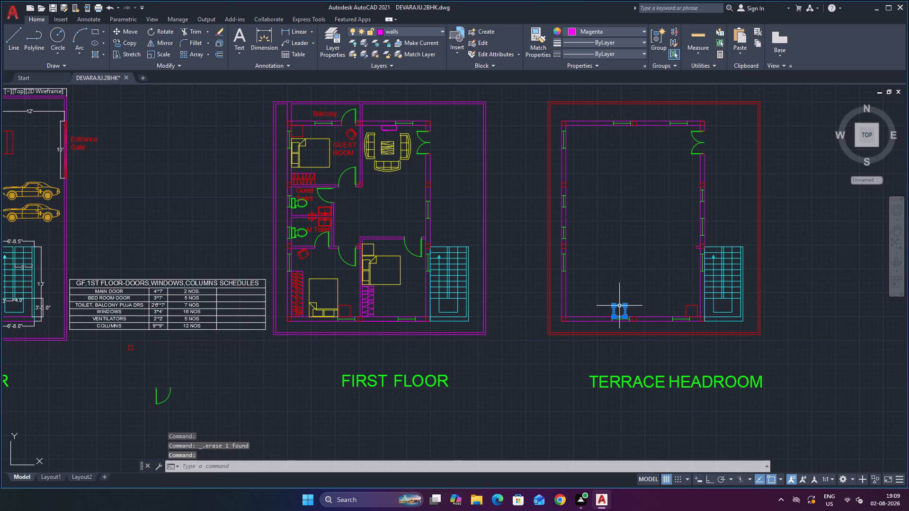
pyautogui.press('Delete')
pyautogui.press('Delete')
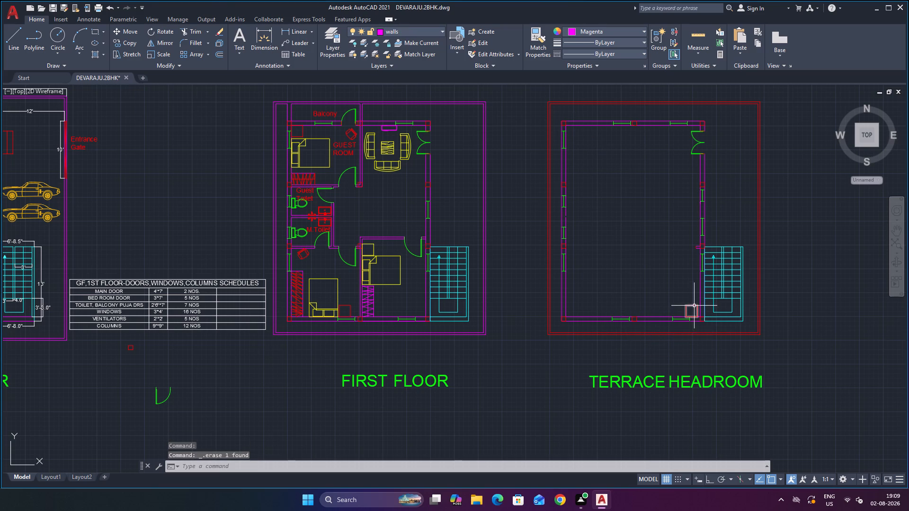
pyautogui.click(695, 305)
pyautogui.press('Delete')
# Delete both windows in the lower outer wall of the terrace headroom plan.
pyautogui.scroll(3, 634, 298)
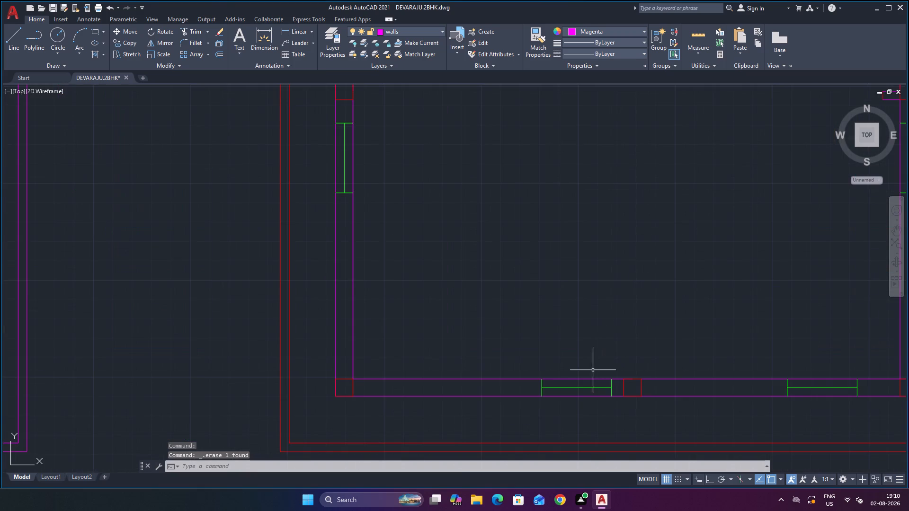
pyautogui.click(585, 387)
pyautogui.press('Delete')
pyautogui.scroll(-2, 727, 331)
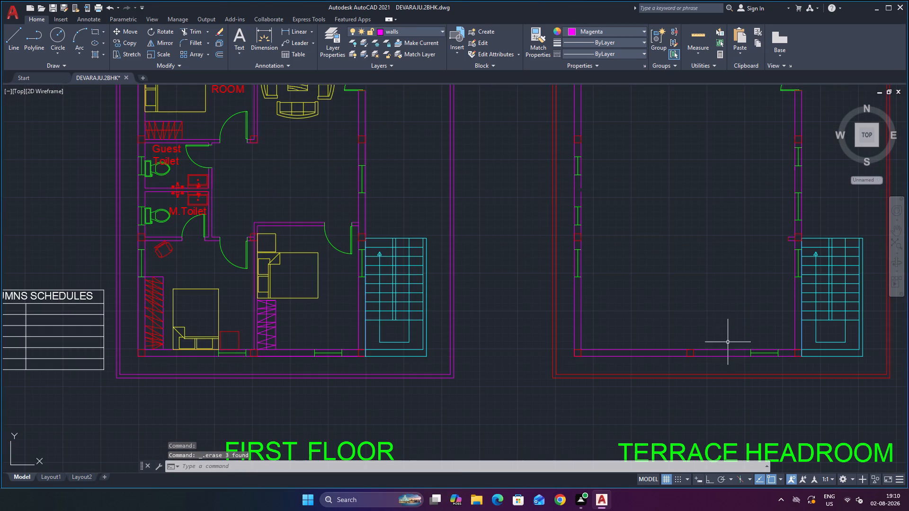
pyautogui.click(762, 353)
pyautogui.press('Delete')
# Delete the leftover interior wall stubs at the column beside the staircase in the terrace headroom plan.
pyautogui.scroll(-1, 762, 287)
pyautogui.scroll(2, 789, 267)
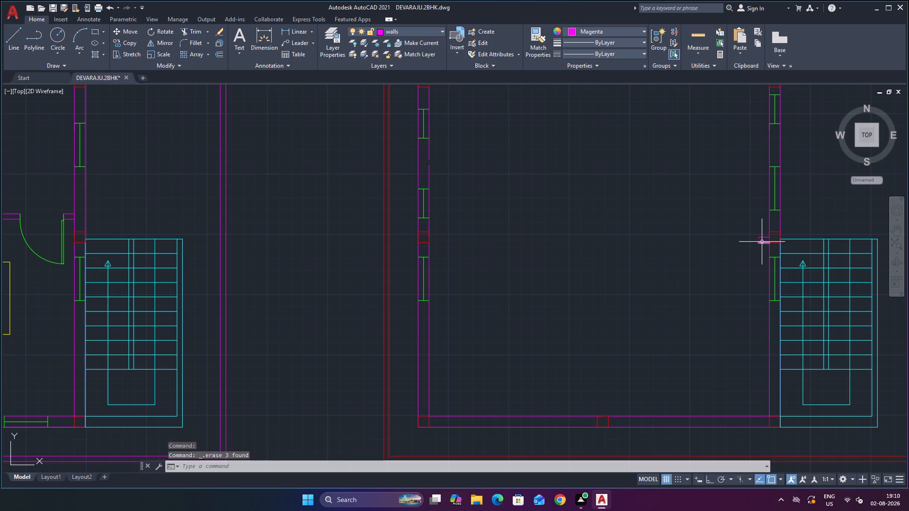
pyautogui.moveTo(762, 230); pyautogui.dragTo(763, 242)
pyautogui.click(761, 254)
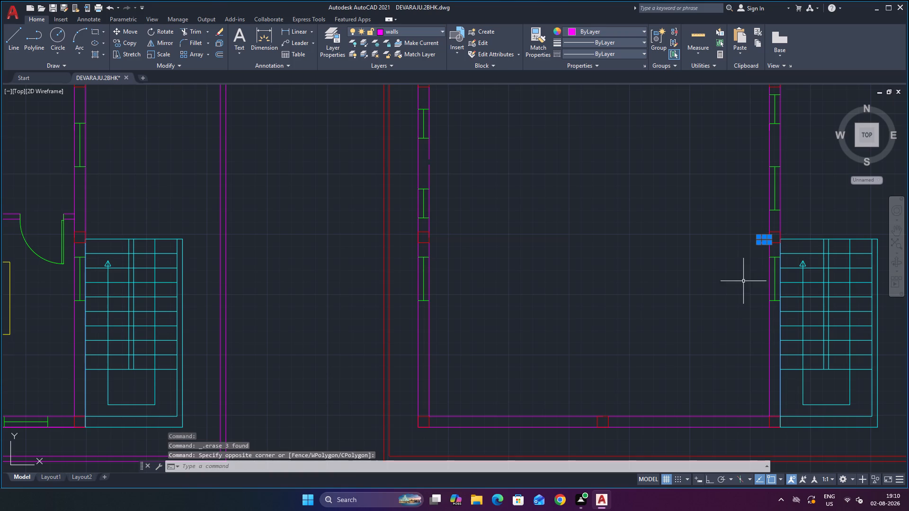
pyautogui.press('Delete')
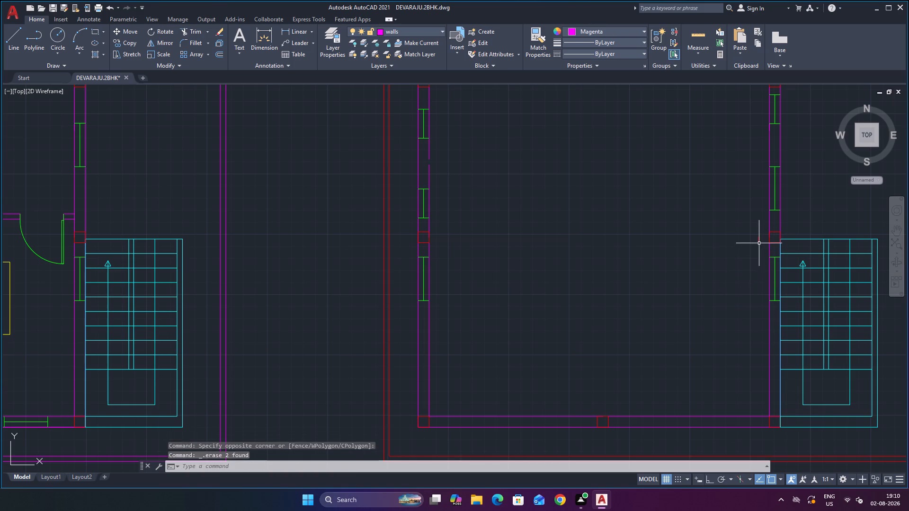
pyautogui.click(759, 243)
pyautogui.press('Delete')
# Delete the former guest room's window from the upper outer wall of the terrace headroom plan.
pyautogui.scroll(-3, 742, 283)
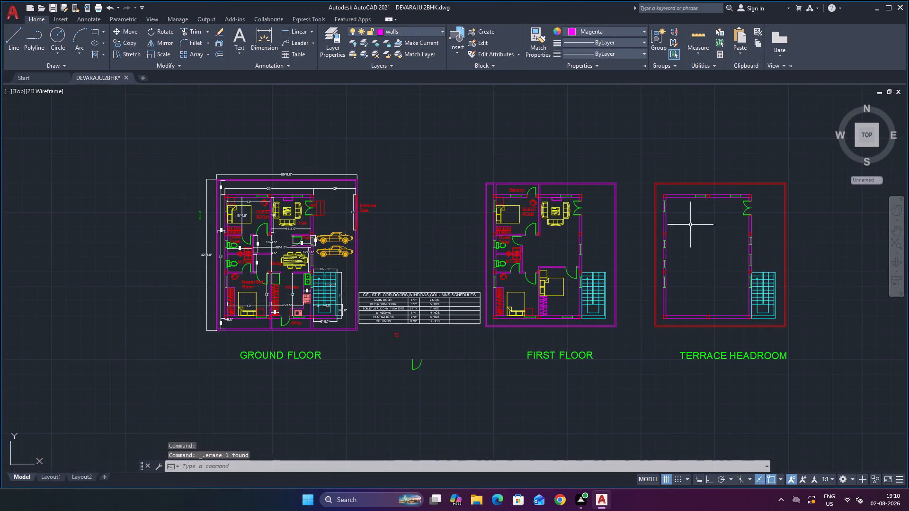
pyautogui.scroll(2, 704, 211)
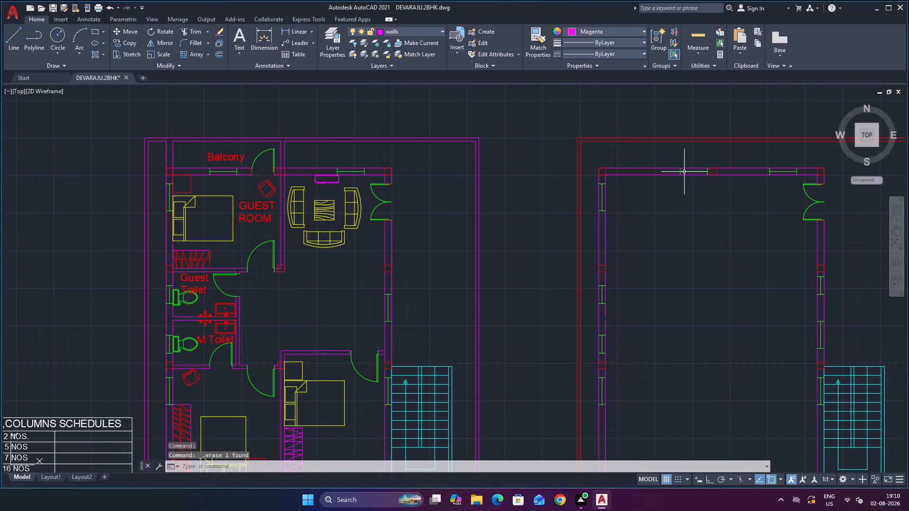
pyautogui.click(684, 172)
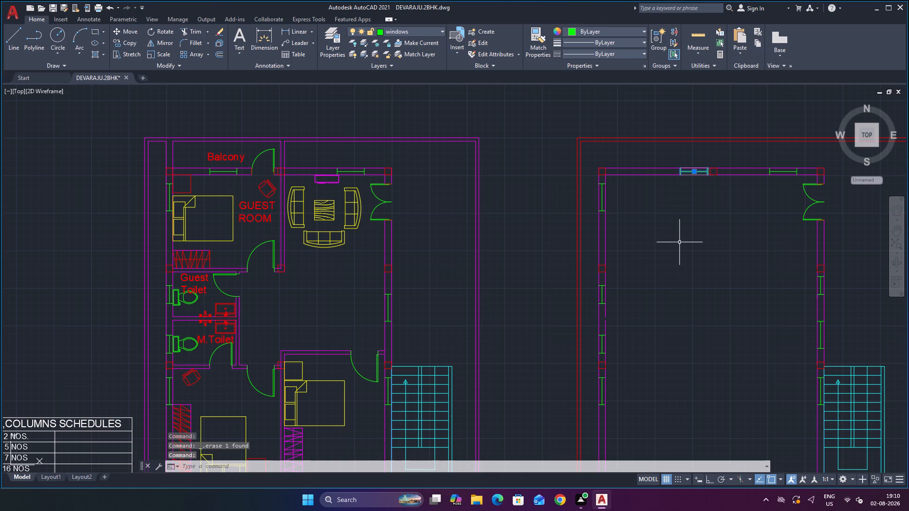
pyautogui.press('Delete')
# Draw a horizontal double-line strip with Line across the terrace headroom plan between the upper-middle columns of the side walls, using Ortho.
pyautogui.scroll(-3, 678, 255)
pyautogui.scroll(2, 730, 288)
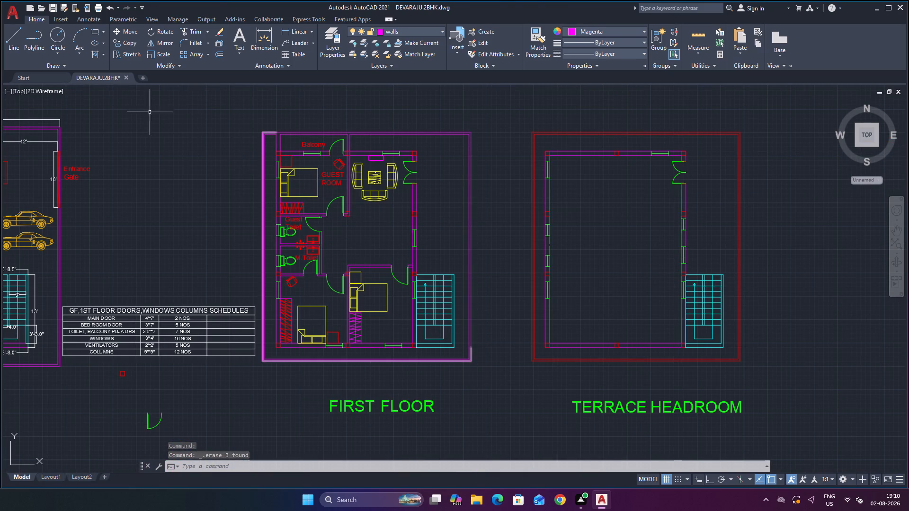
pyautogui.click(9, 39)
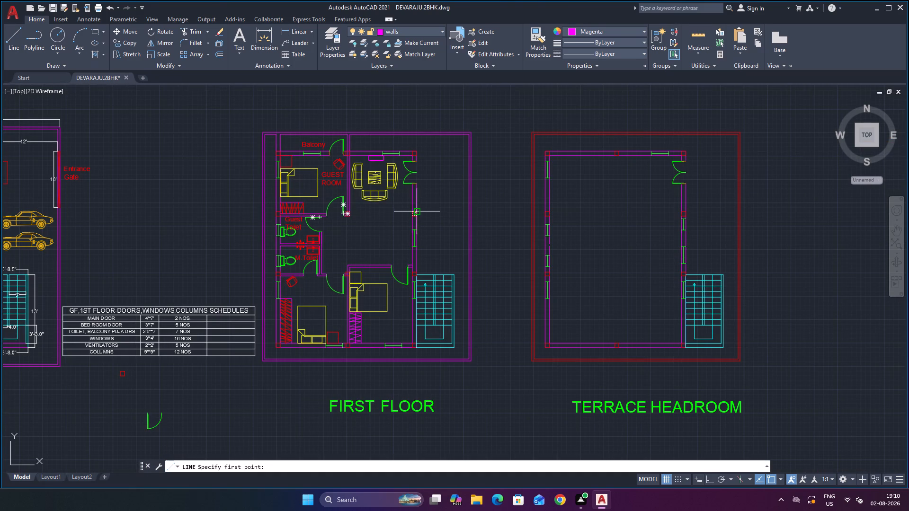
pyautogui.scroll(2, 566, 228)
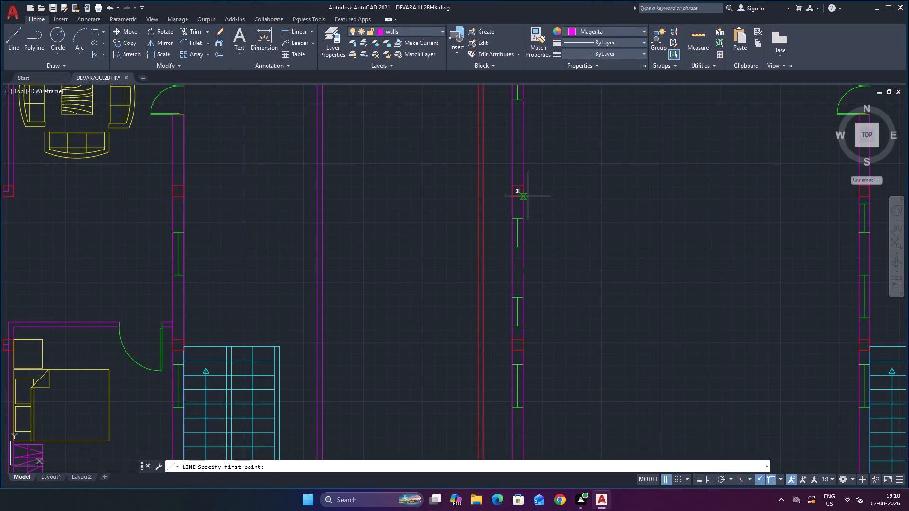
pyautogui.click(523, 197)
pyautogui.scroll(-2, 749, 205)
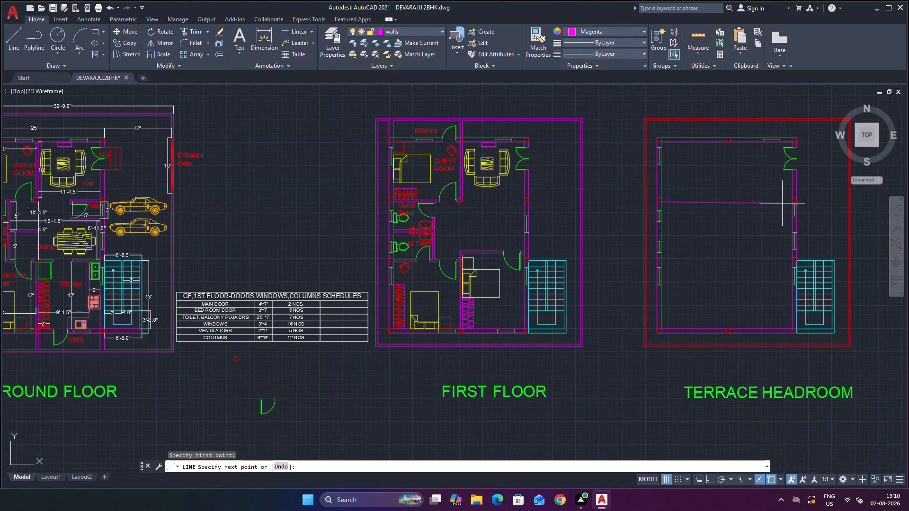
pyautogui.scroll(1, 784, 204)
pyautogui.press('F8')
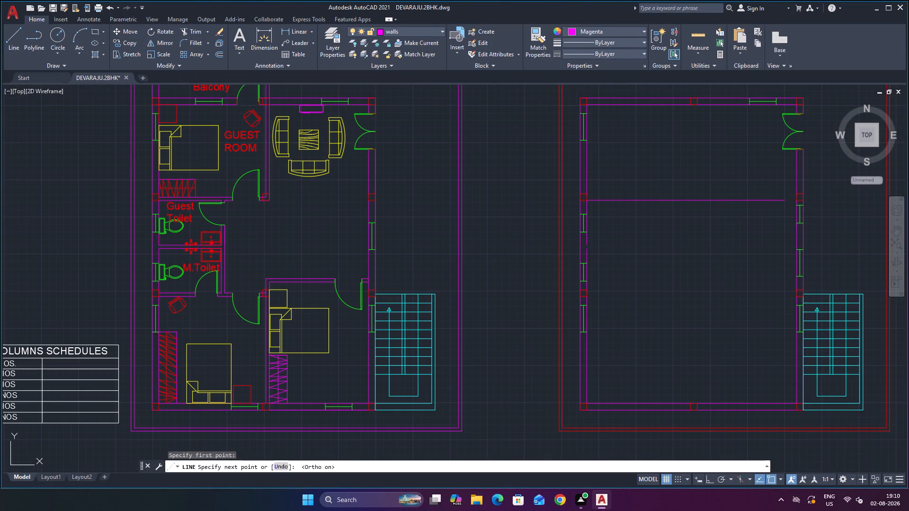
pyautogui.scroll(3, 802, 205)
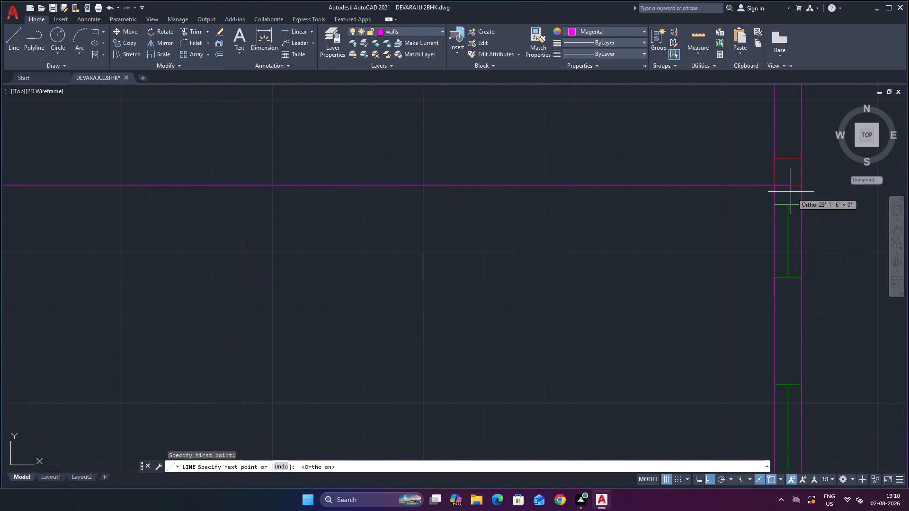
pyautogui.click(777, 188)
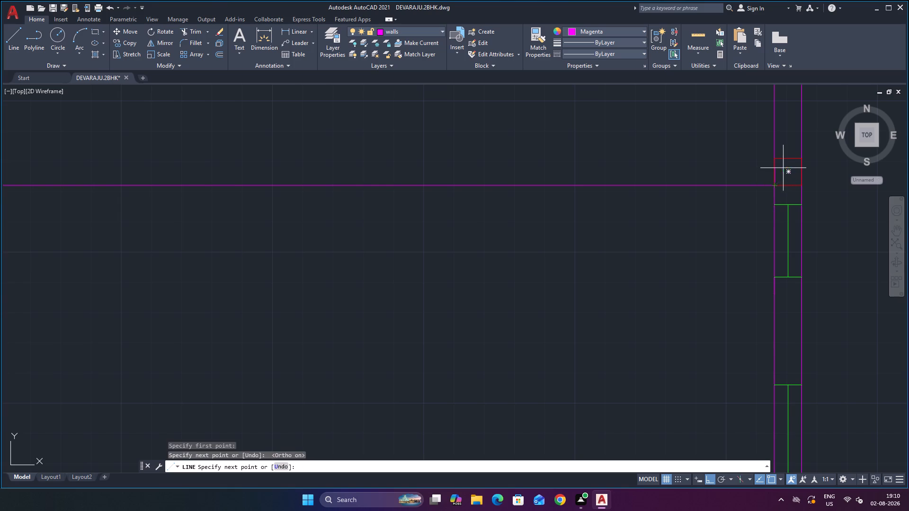
pyautogui.click(777, 159)
pyautogui.scroll(-3, 591, 201)
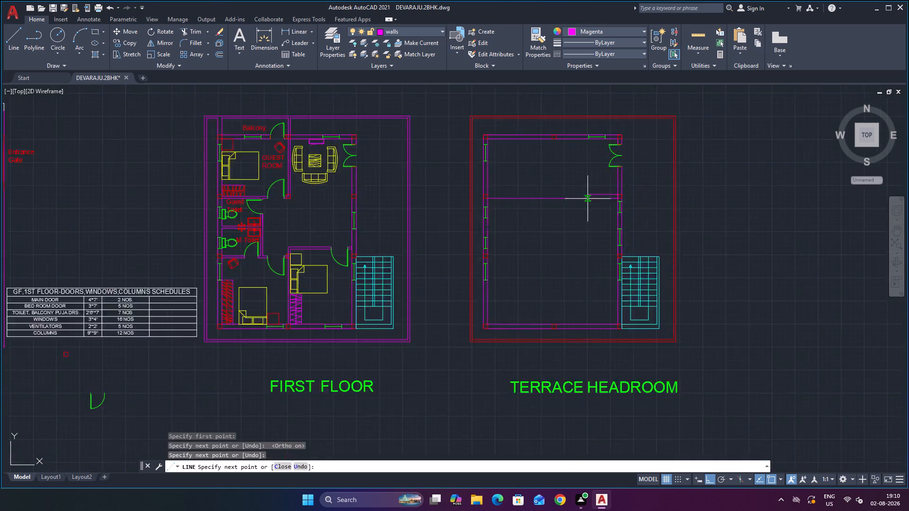
pyautogui.scroll(-2, 587, 198)
pyautogui.scroll(3, 525, 199)
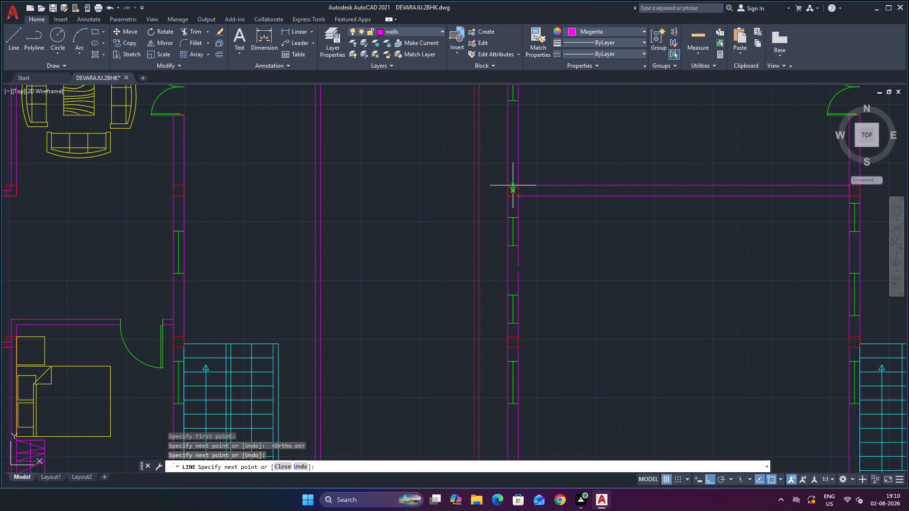
pyautogui.click(511, 184)
pyautogui.scroll(-2, 569, 156)
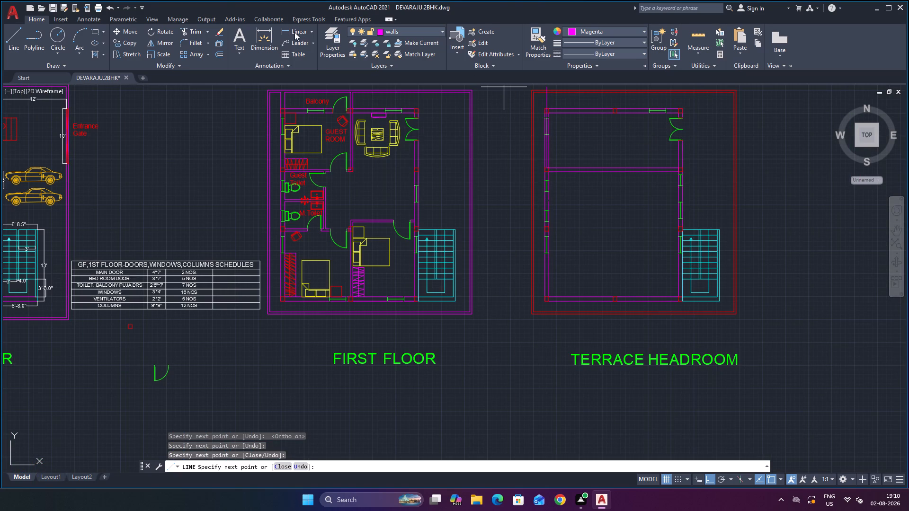
# Draw a vertical double-line strip with Line through the terrace headroom plan between the middle columns of the upper and lower outer walls.
pyautogui.click(15, 42)
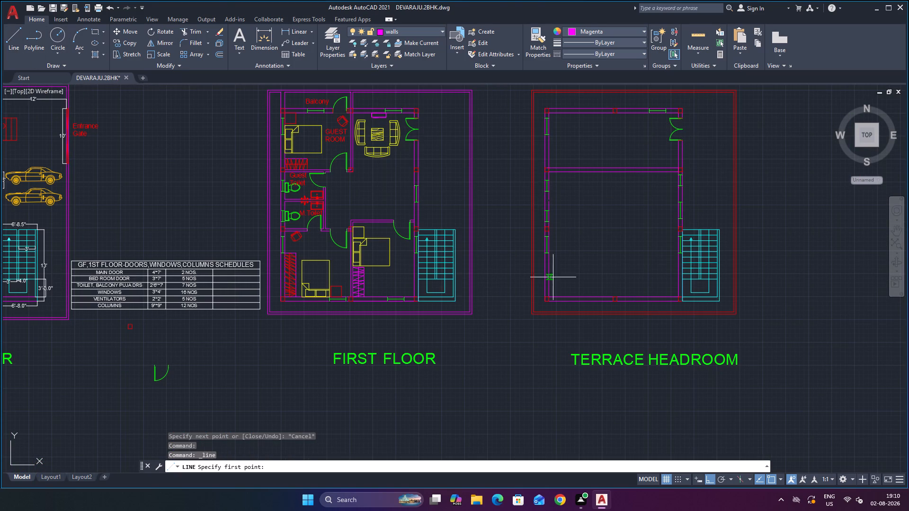
pyautogui.scroll(2, 615, 131)
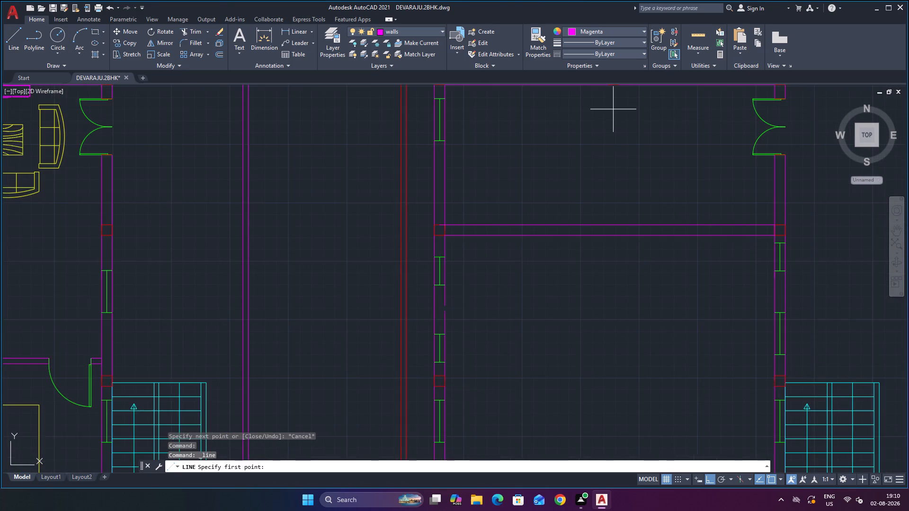
pyautogui.scroll(-3, 619, 125)
pyautogui.scroll(4, 622, 117)
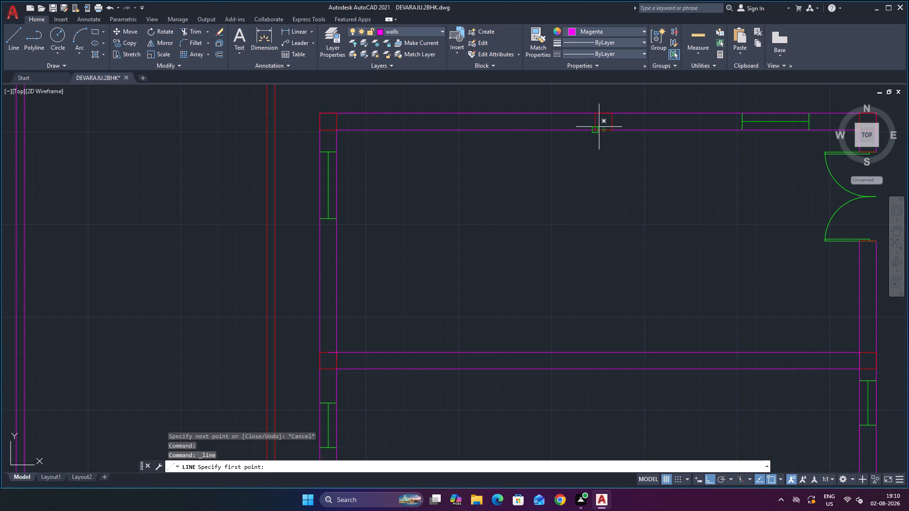
pyautogui.click(597, 127)
pyautogui.scroll(-6, 590, 256)
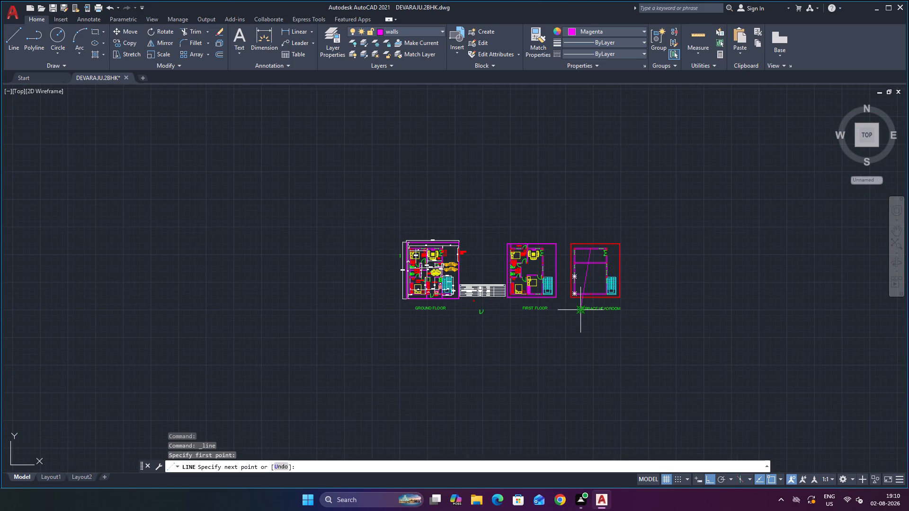
pyautogui.scroll(4, 579, 310)
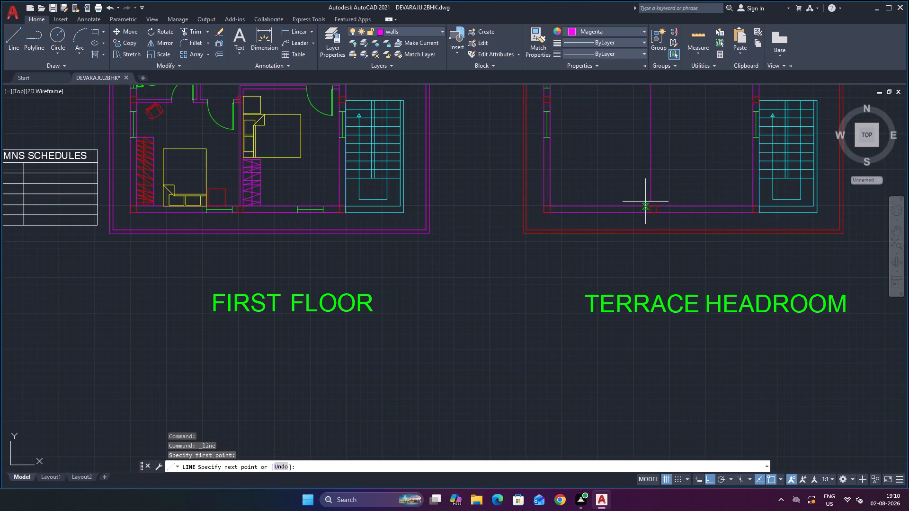
pyautogui.click(652, 205)
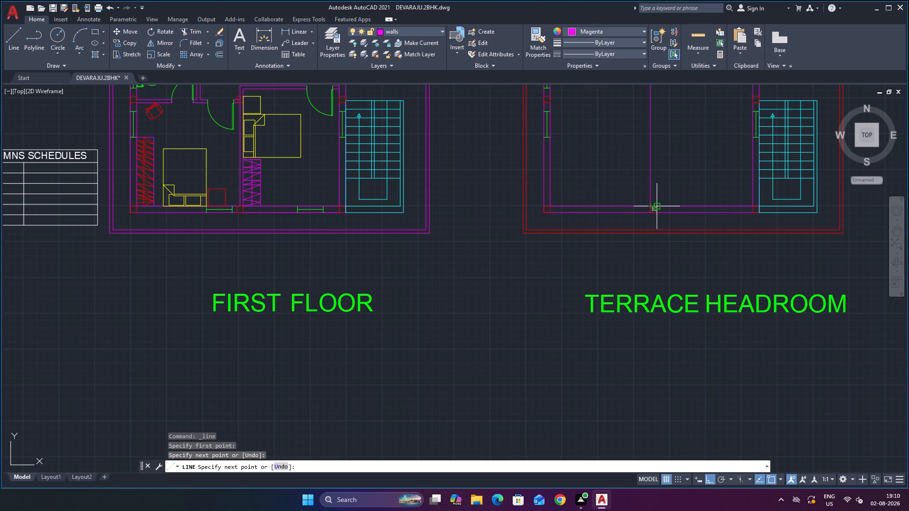
pyautogui.click(659, 204)
pyautogui.scroll(-5, 667, 160)
pyautogui.scroll(3, 662, 145)
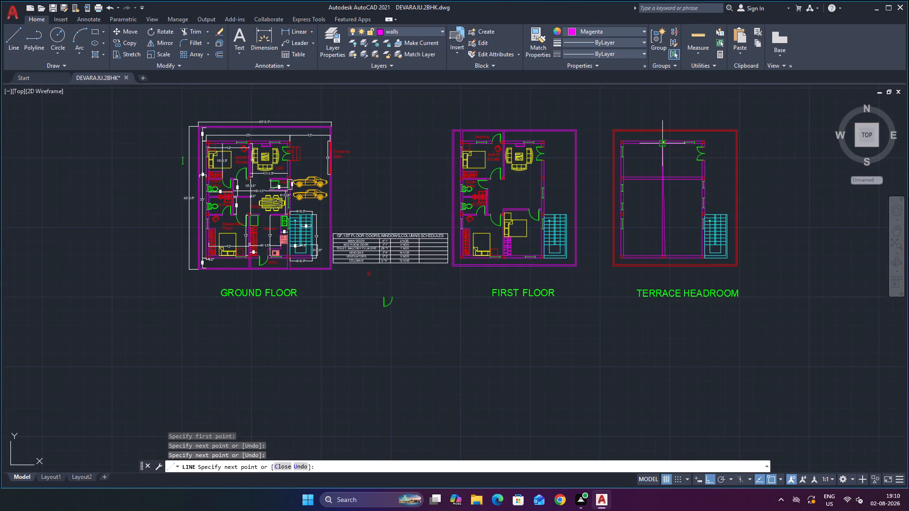
pyautogui.scroll(2, 661, 143)
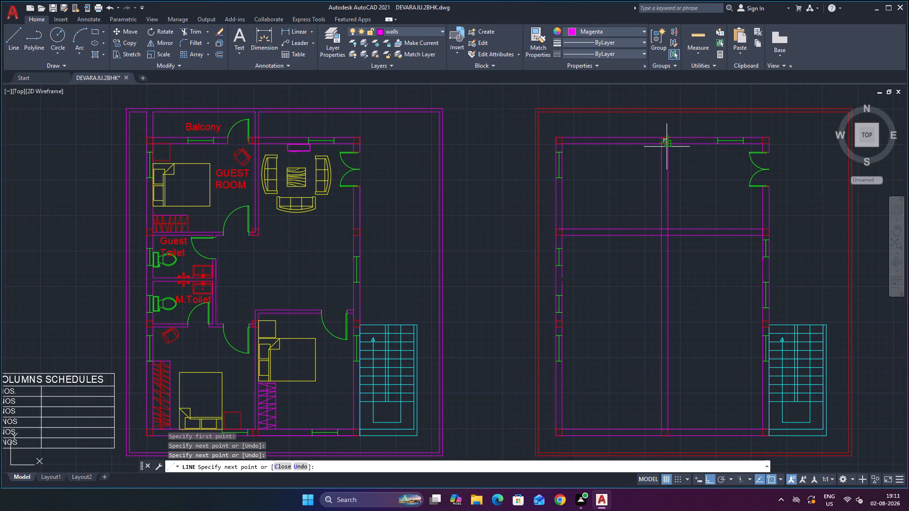
pyautogui.click(667, 147)
pyautogui.press('Escape')
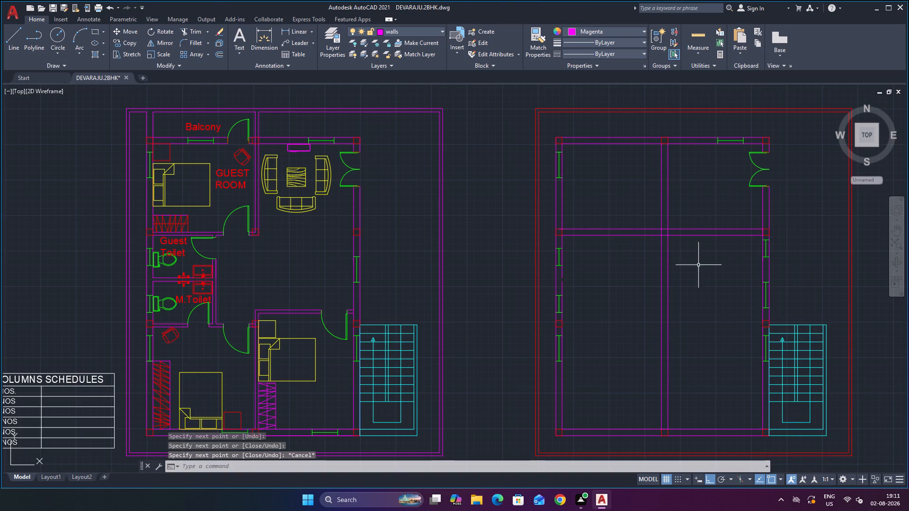
# Draw a horizontal double-line strip with Line across the terrace headroom plan between the side-wall columns level with the top of the staircase.
pyautogui.click(17, 51)
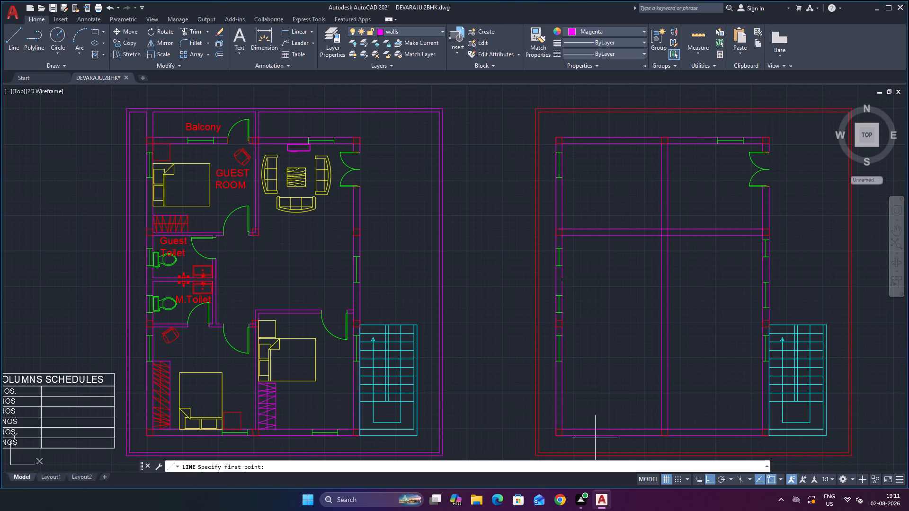
pyautogui.scroll(-2, 749, 359)
pyautogui.scroll(3, 740, 364)
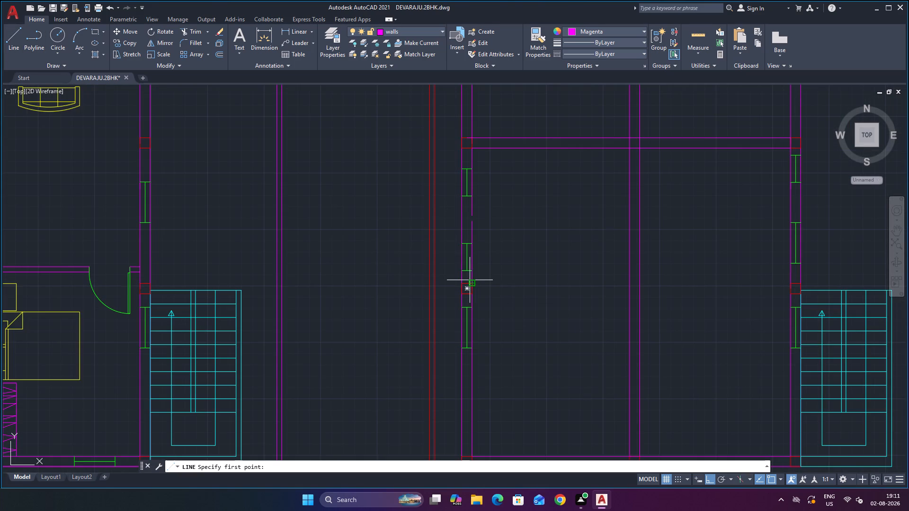
pyautogui.click(471, 282)
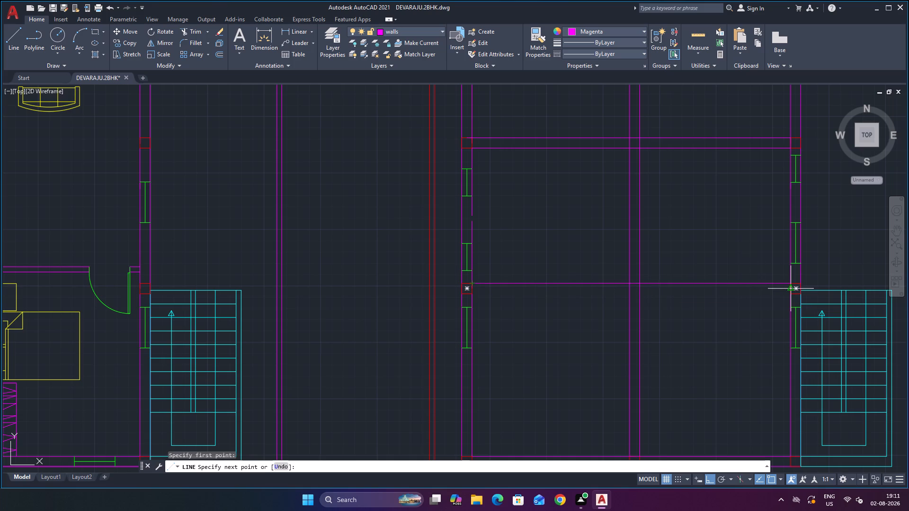
pyautogui.click(793, 284)
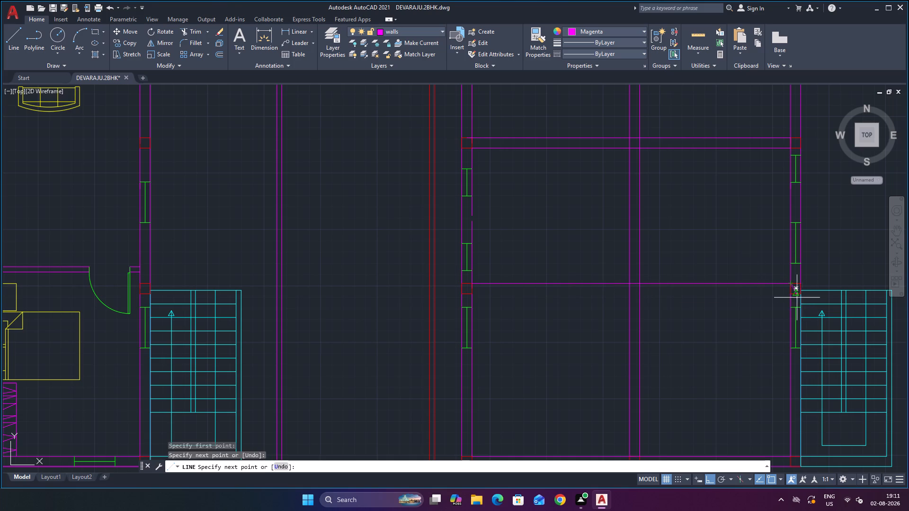
pyautogui.click(789, 297)
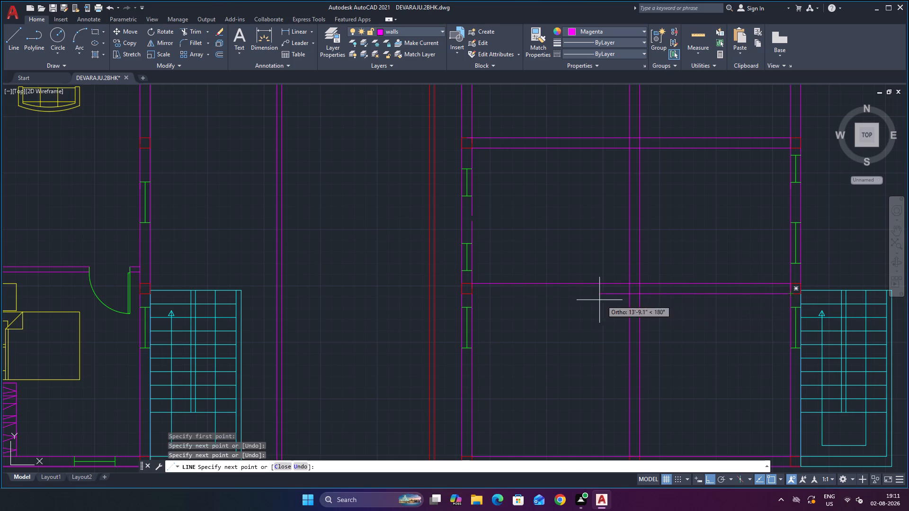
pyautogui.click(473, 292)
pyautogui.press('Escape')
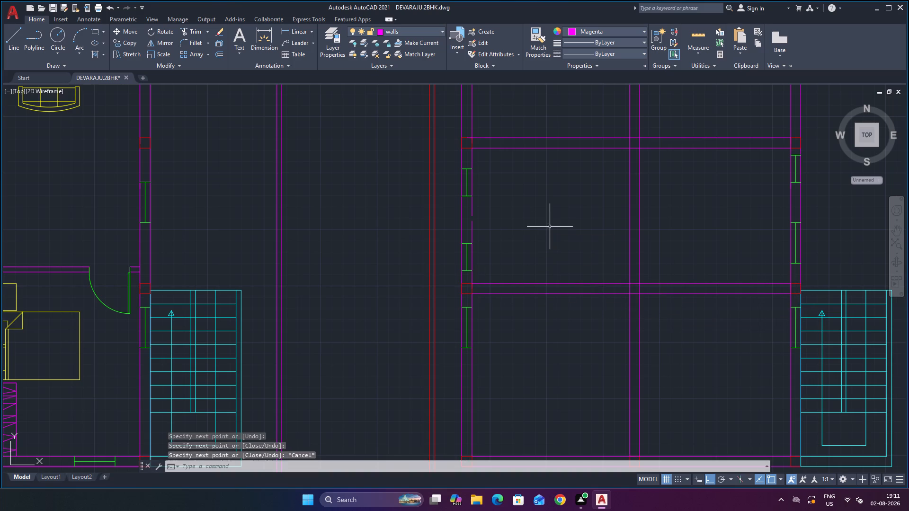
# Trim away the vertical strip above the upper crossing and the upper horizontal strip on both sides, keeping the crossing square.
pyautogui.scroll(-2, 658, 198)
pyautogui.scroll(1, 679, 208)
pyautogui.scroll(-1, 685, 219)
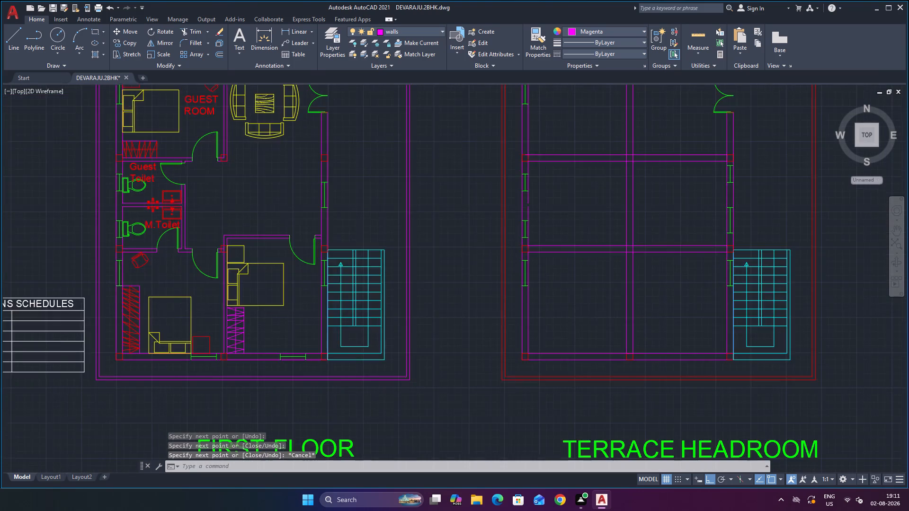
pyautogui.scroll(2, 687, 156)
pyautogui.scroll(-1, 639, 180)
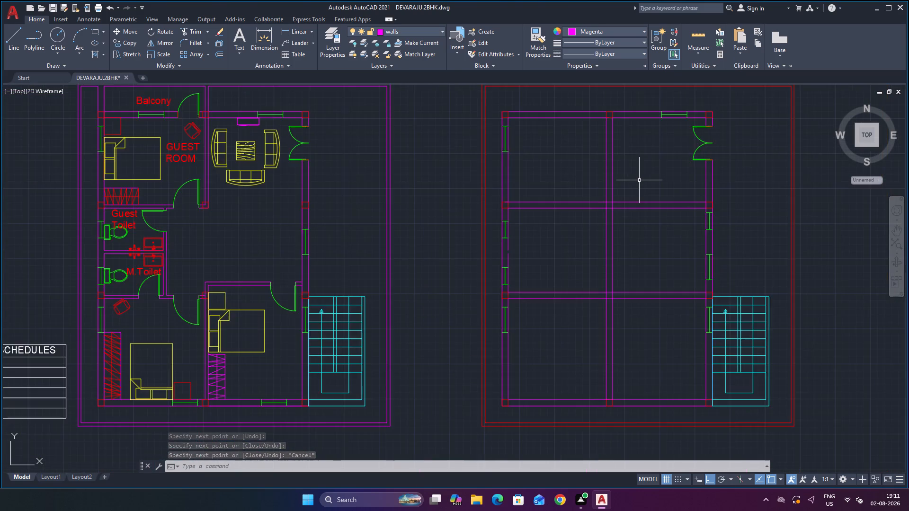
pyautogui.scroll(-1, 639, 180)
pyautogui.press('Escape')
pyautogui.press('Escape')
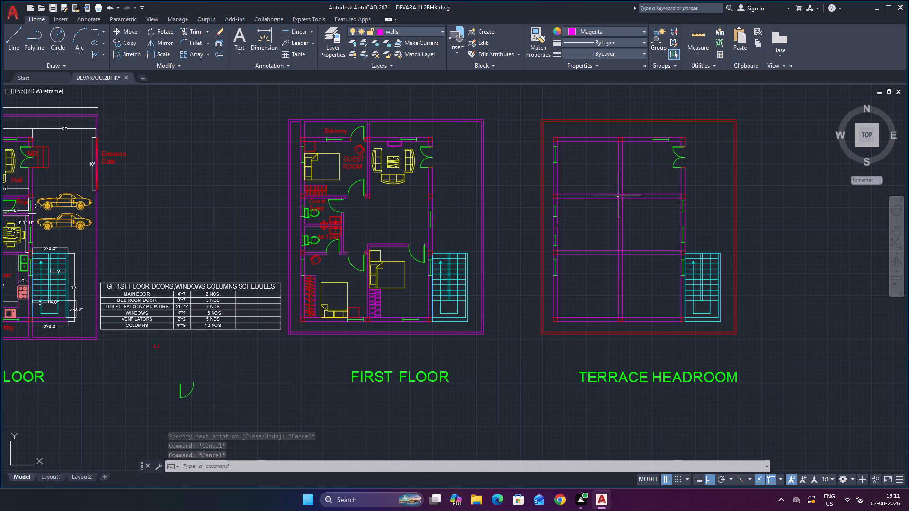
pyautogui.scroll(2, 690, 200)
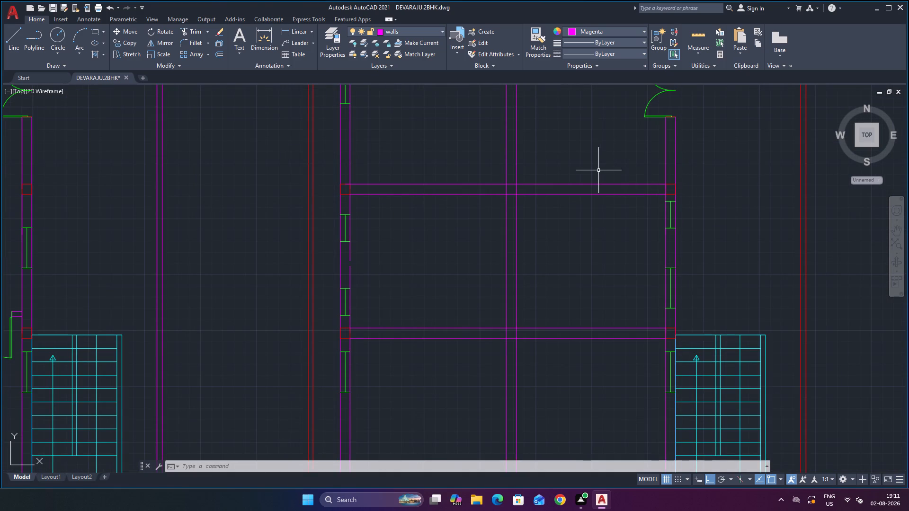
pyautogui.write('TR')
pyautogui.press('Return')
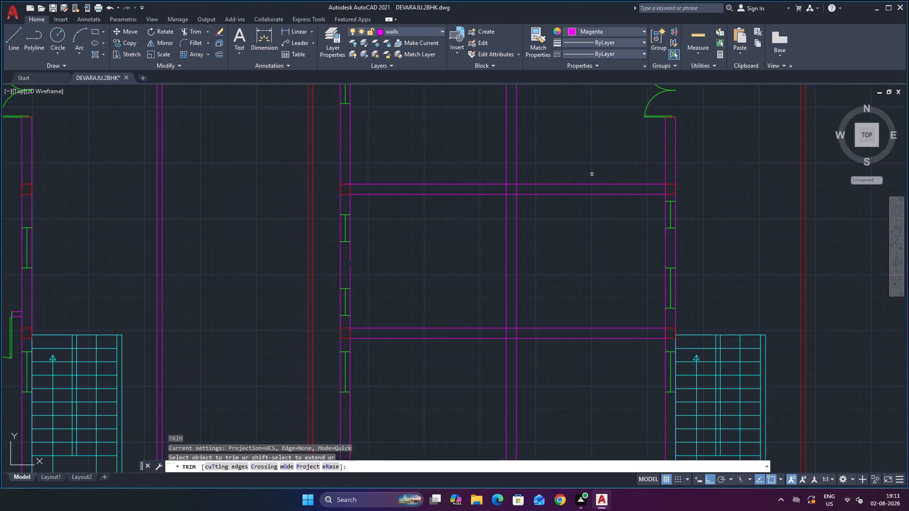
pyautogui.click(570, 148)
pyautogui.click(499, 153)
pyautogui.click(458, 169)
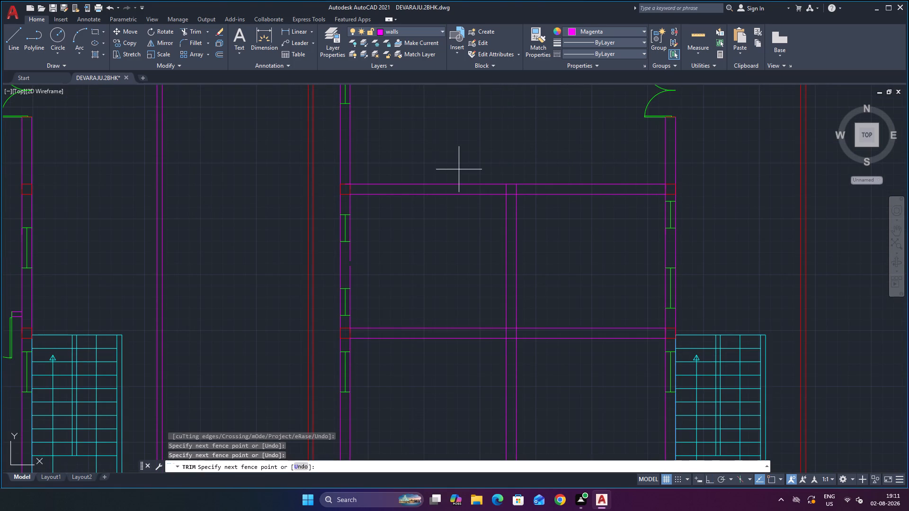
pyautogui.click(463, 224)
pyautogui.click(599, 164)
pyautogui.click(599, 235)
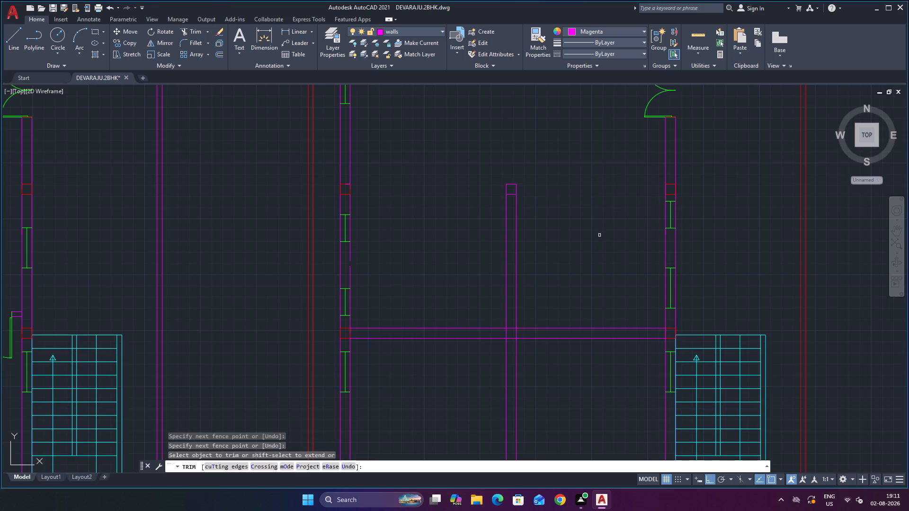
# Trim away the remaining vertical strip and both sides of the lower horizontal strip, leaving only the square outlines at the two crossings.
pyautogui.click(579, 252)
pyautogui.click(476, 249)
pyautogui.click(450, 285)
pyautogui.click(452, 352)
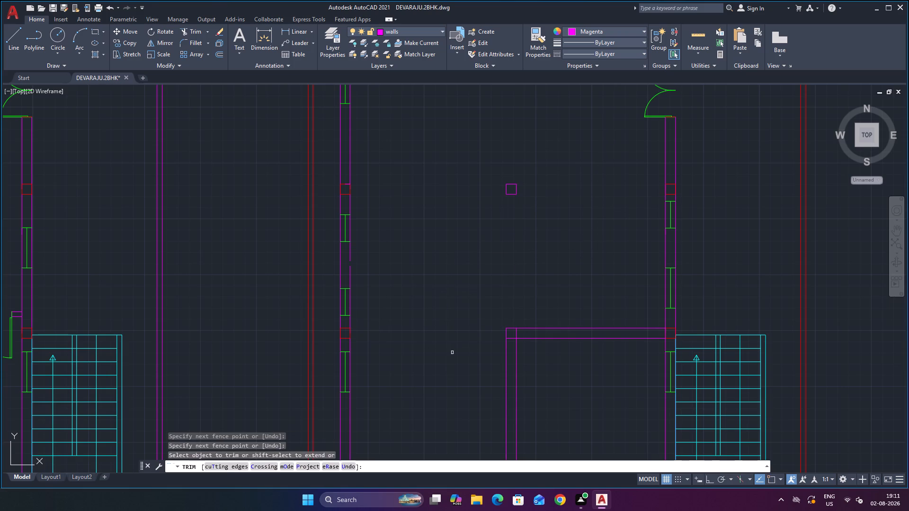
pyautogui.click(629, 399)
pyautogui.click(615, 312)
pyautogui.click(596, 411)
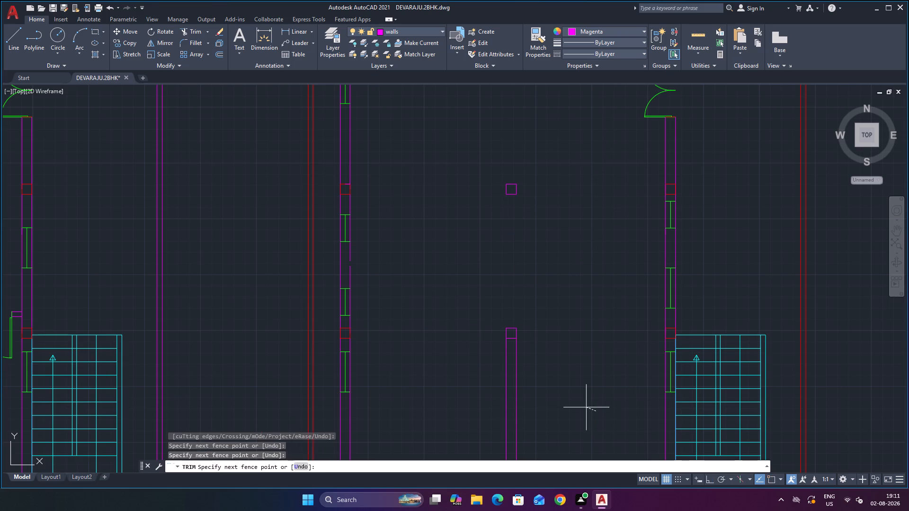
pyautogui.moveTo(524, 407); pyautogui.dragTo(508, 405)
pyautogui.click(468, 395)
pyautogui.moveTo(511, 394); pyautogui.dragTo(543, 392)
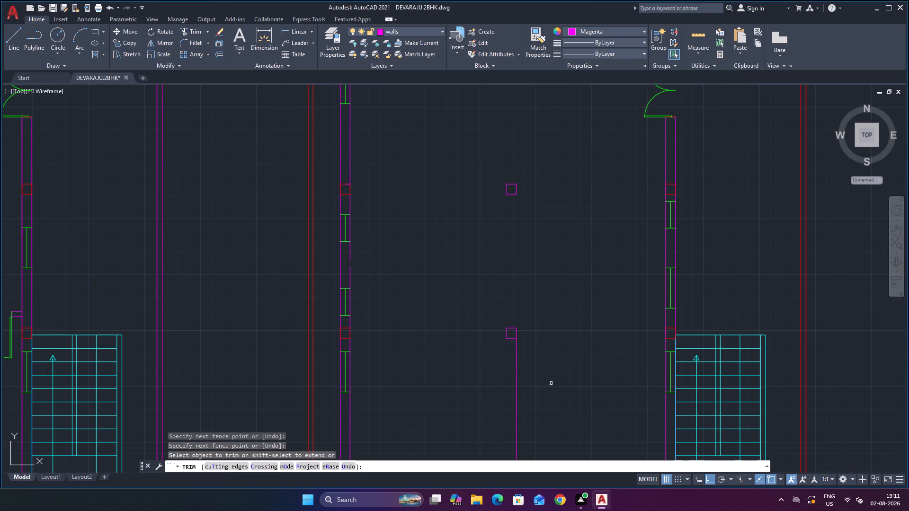
pyautogui.click(559, 378)
pyautogui.click(494, 391)
pyautogui.scroll(-2, 548, 375)
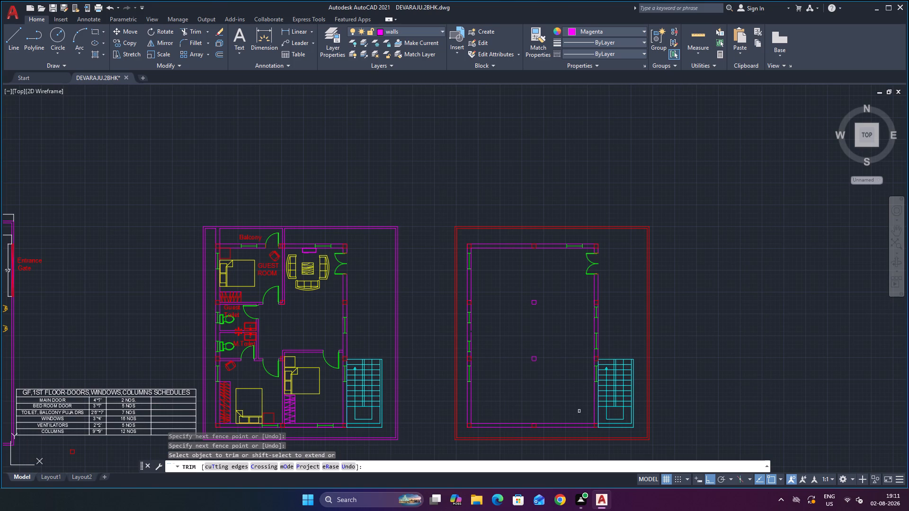
pyautogui.scroll(3, 552, 382)
pyautogui.press('Escape')
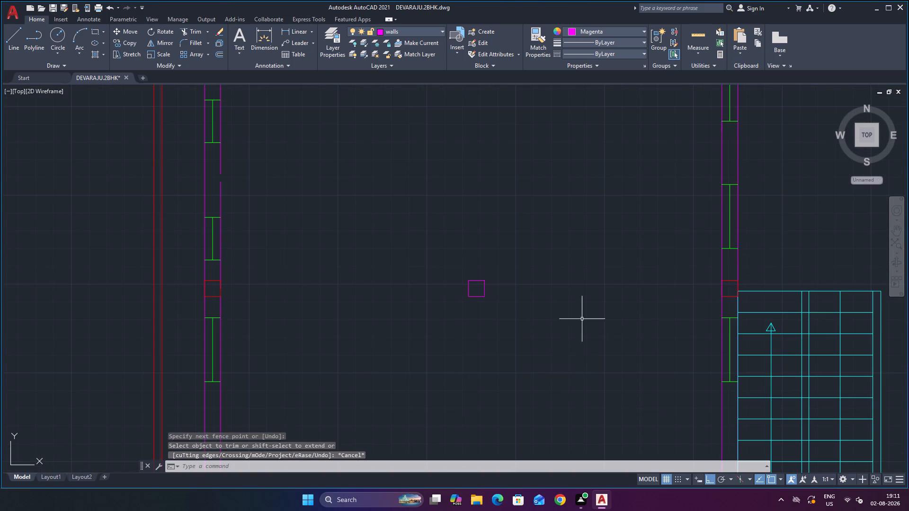
# Change the colour of the two interior column squares in the terrace headroom plan to Red.
pyautogui.scroll(-3, 574, 282)
pyautogui.moveTo(533, 212); pyautogui.dragTo(538, 212)
pyautogui.click(564, 311)
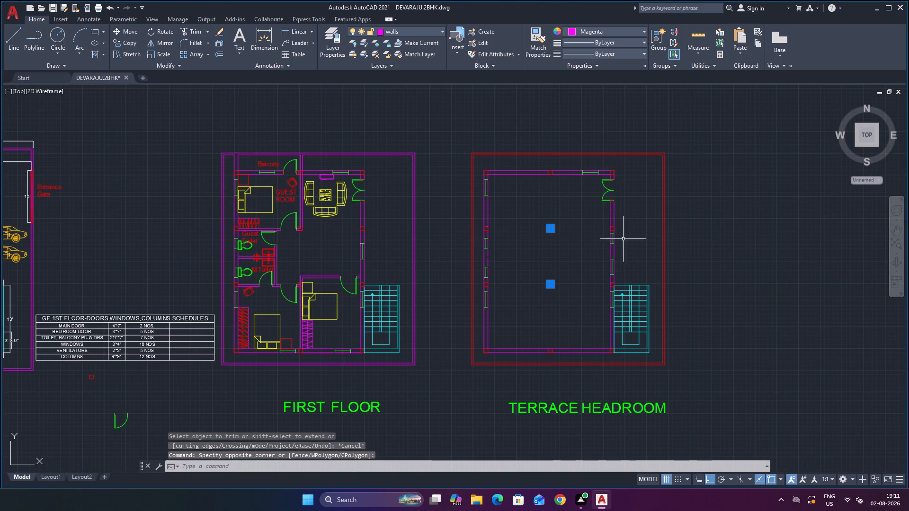
pyautogui.click(431, 29)
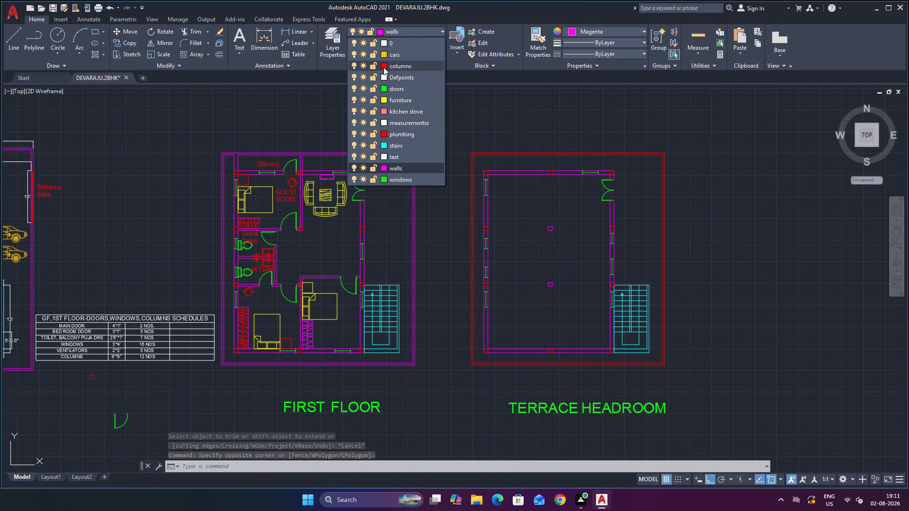
pyautogui.click(383, 67)
pyautogui.click(457, 322)
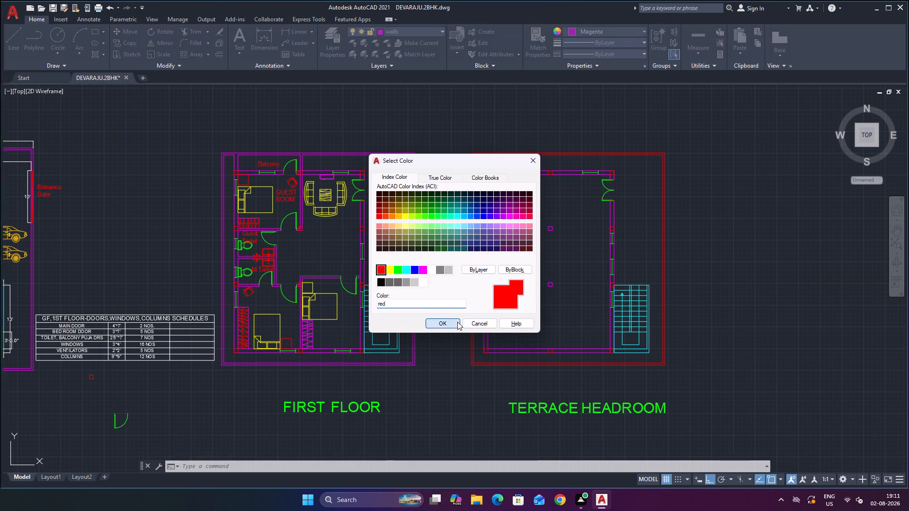
pyautogui.click(623, 33)
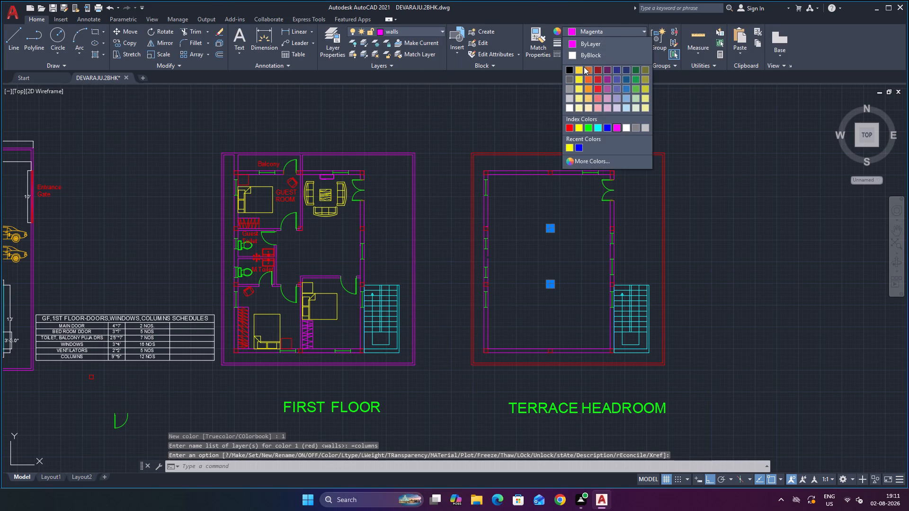
pyautogui.click(569, 126)
pyautogui.press('Escape')
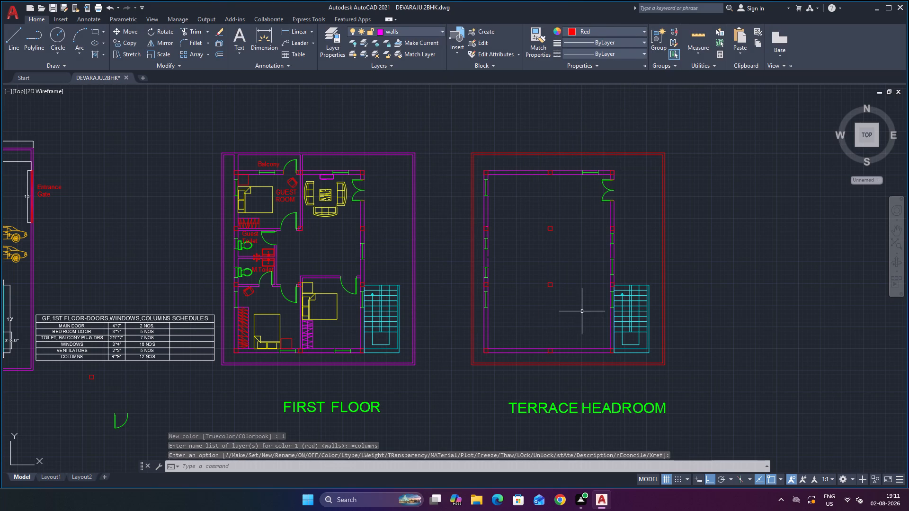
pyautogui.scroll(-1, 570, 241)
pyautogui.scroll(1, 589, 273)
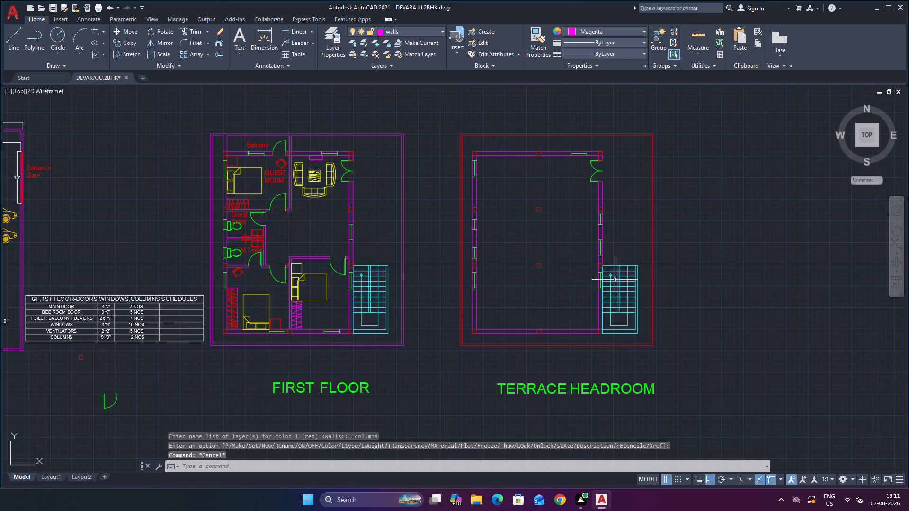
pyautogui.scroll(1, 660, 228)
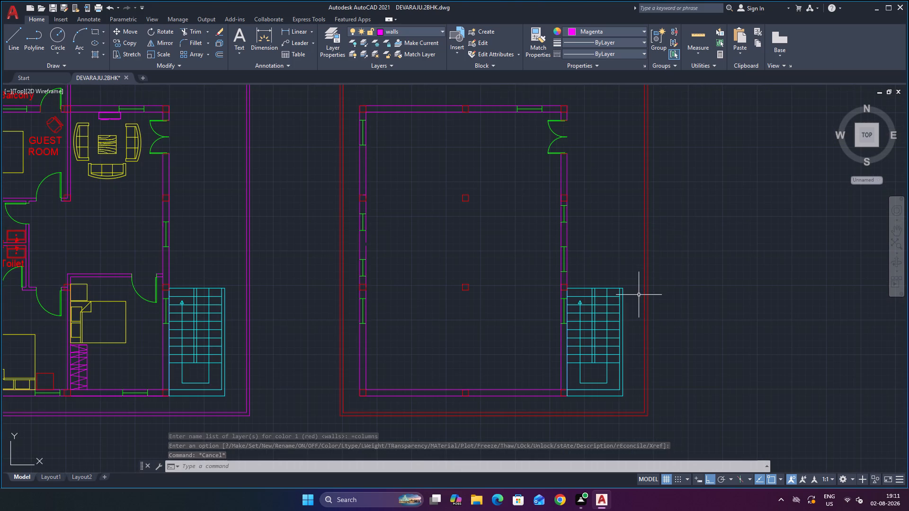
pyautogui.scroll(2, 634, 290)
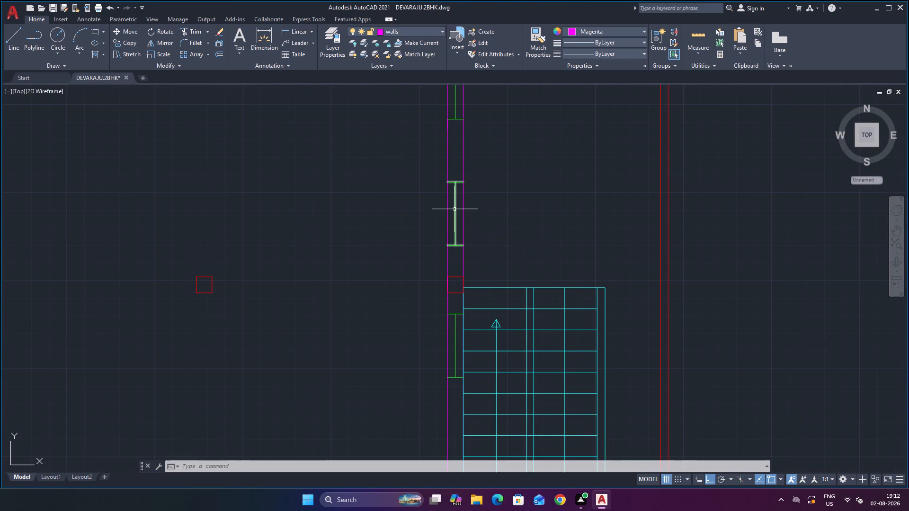
# Delete the three windows from the staircase-side wall of the terrace headroom plan.
pyautogui.click(454, 209)
pyautogui.press('Delete')
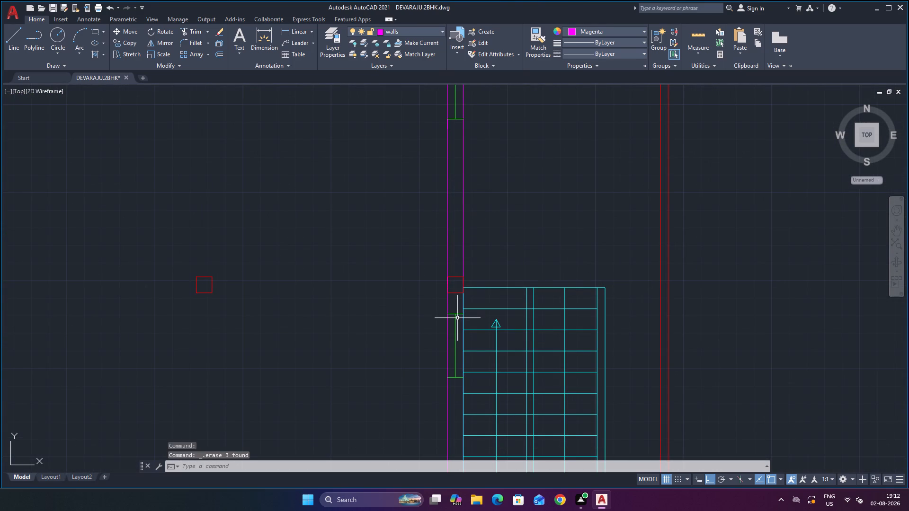
pyautogui.click(456, 315)
pyautogui.press('Delete')
pyautogui.scroll(-2, 468, 211)
pyautogui.scroll(1, 474, 166)
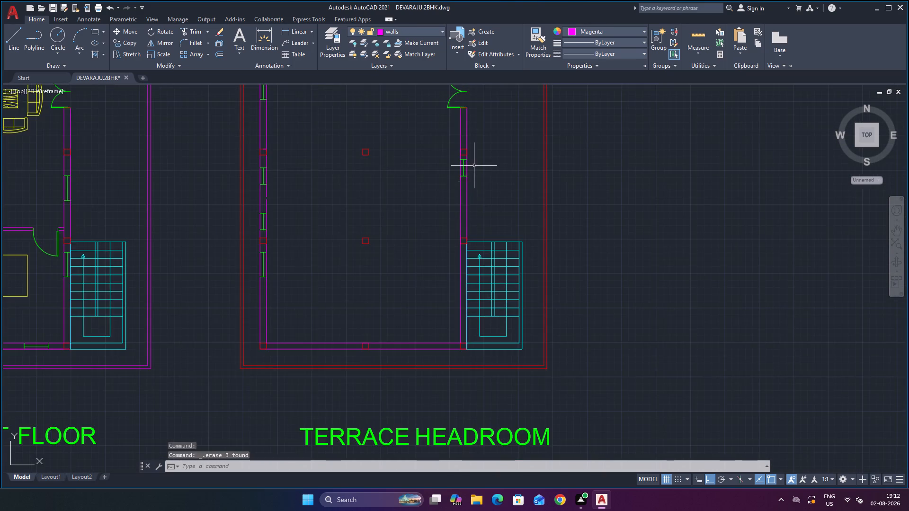
pyautogui.scroll(2, 474, 166)
pyautogui.click(431, 147)
pyautogui.press('Delete')
pyautogui.scroll(-3, 486, 195)
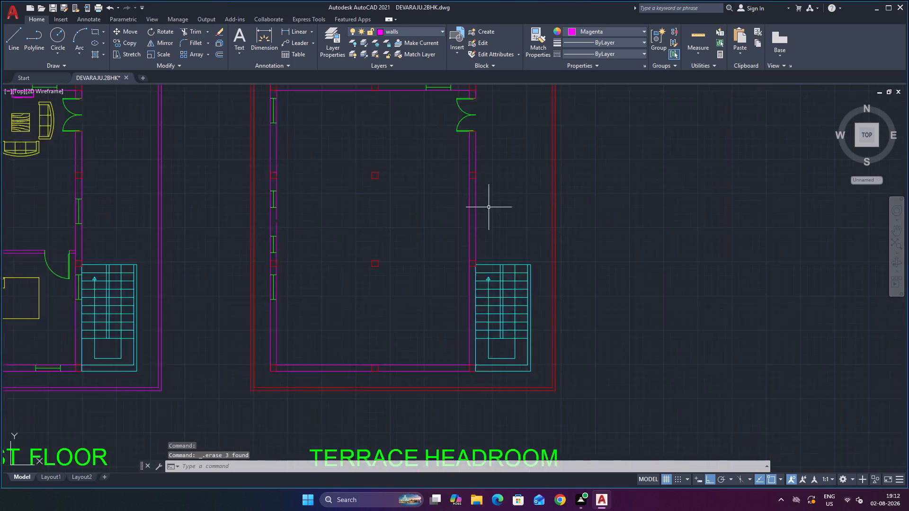
pyautogui.scroll(-1, 489, 207)
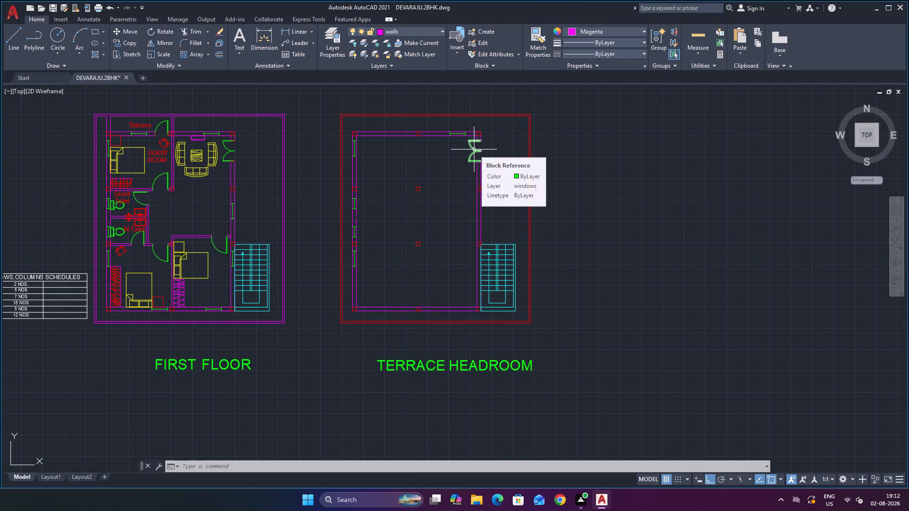
# Delete the double door from the staircase-side wall of the terrace headroom plan, along with the stray point left in its opening.
pyautogui.click(474, 150)
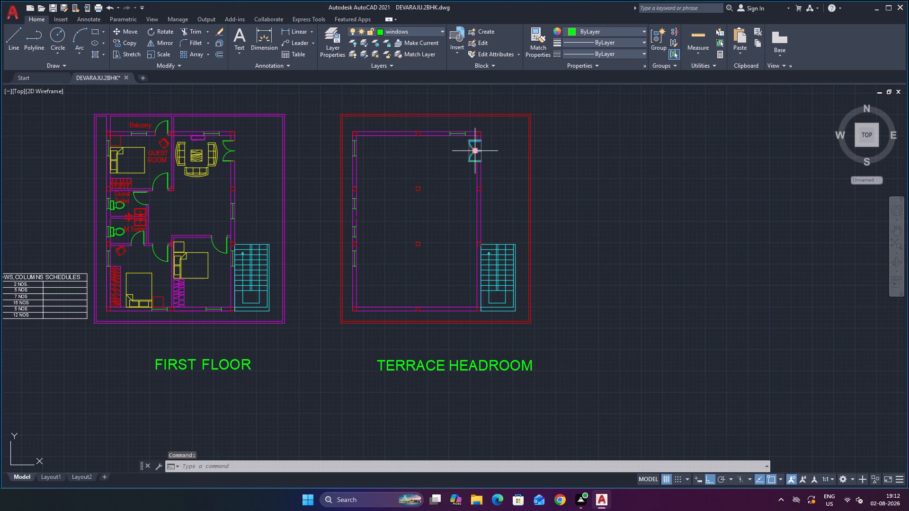
pyautogui.press('Delete')
pyautogui.scroll(2, 503, 135)
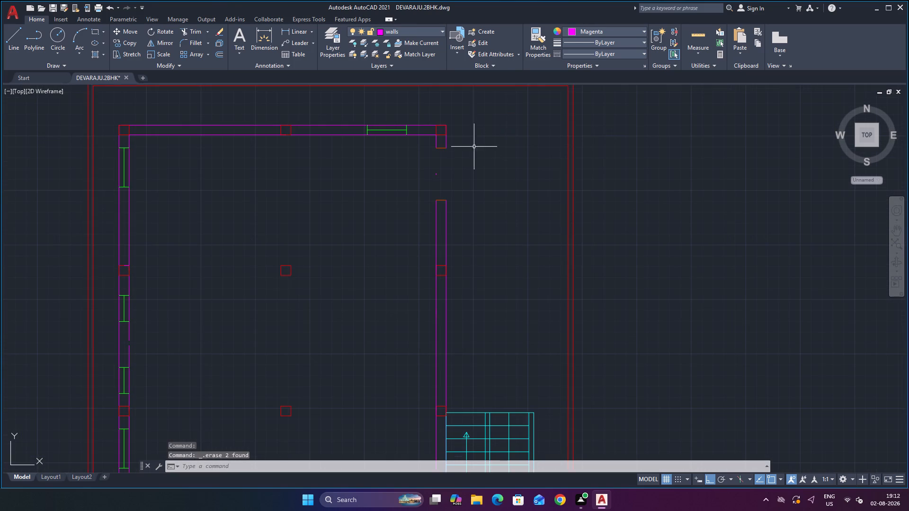
pyautogui.click(437, 174)
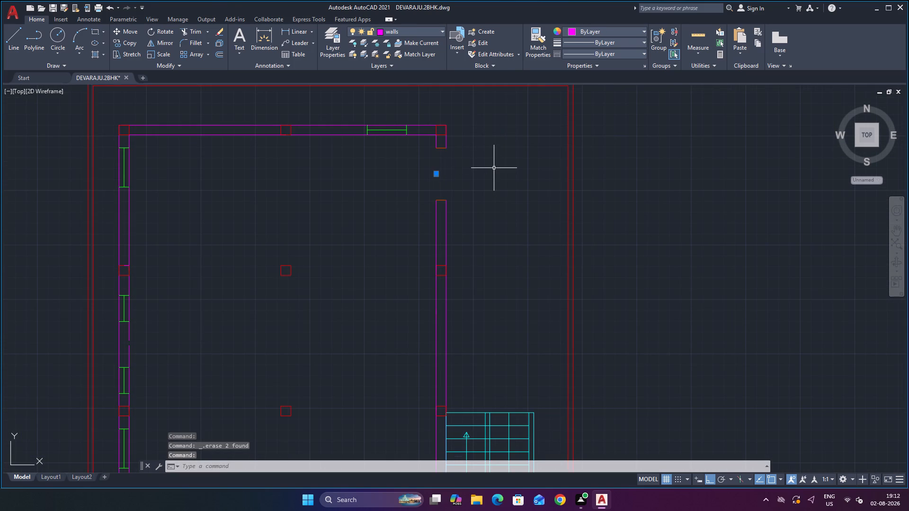
pyautogui.press('Delete')
# Delete the window from the north wall of the terrace headroom plan, near the corner by the door opening.
pyautogui.scroll(2, 385, 124)
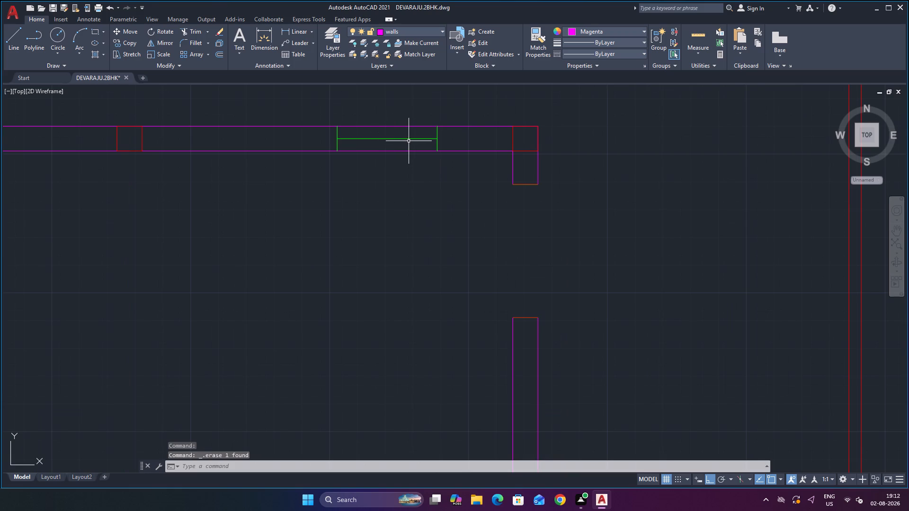
pyautogui.click(410, 138)
pyautogui.press('Delete')
pyautogui.scroll(-4, 410, 137)
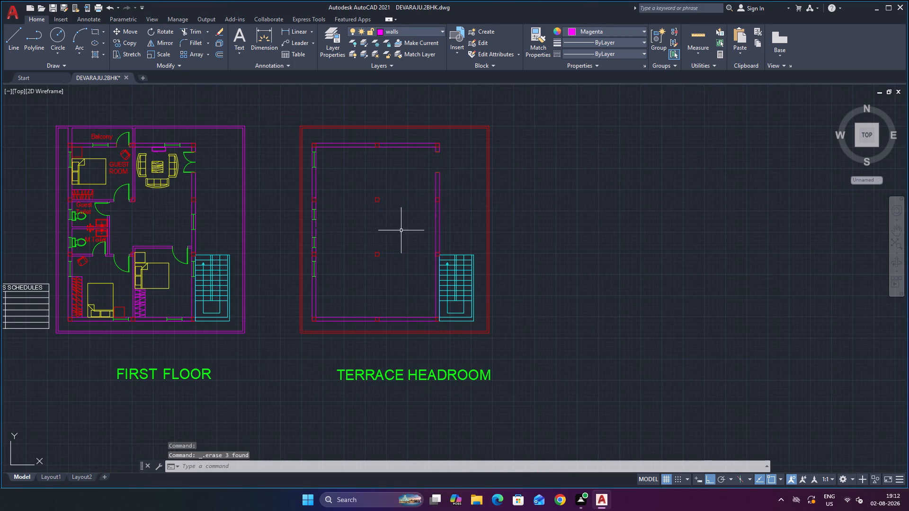
# Delete the four windows from the west wall of the terrace headroom plan, opposite the staircase.
pyautogui.scroll(3, 308, 258)
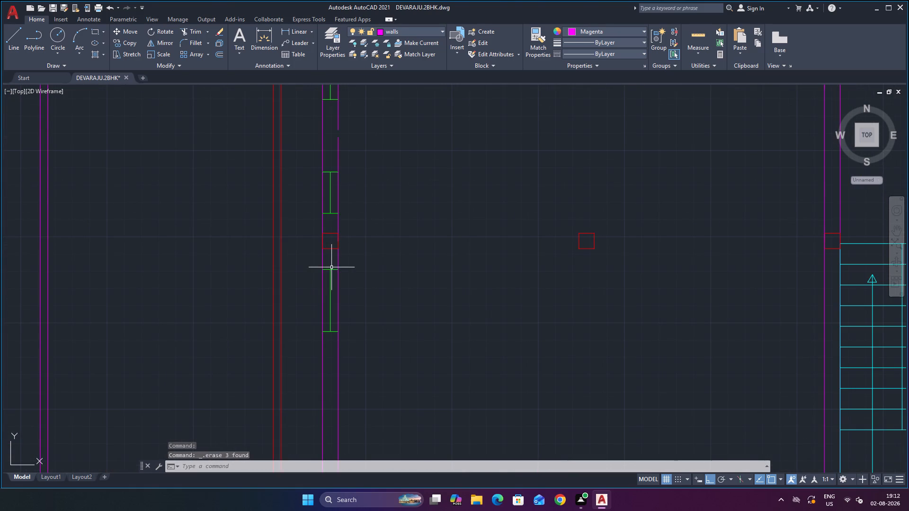
pyautogui.click(331, 268)
pyautogui.press('Delete')
pyautogui.click(330, 186)
pyautogui.press('Delete')
pyautogui.scroll(-3, 333, 162)
pyautogui.scroll(3, 338, 114)
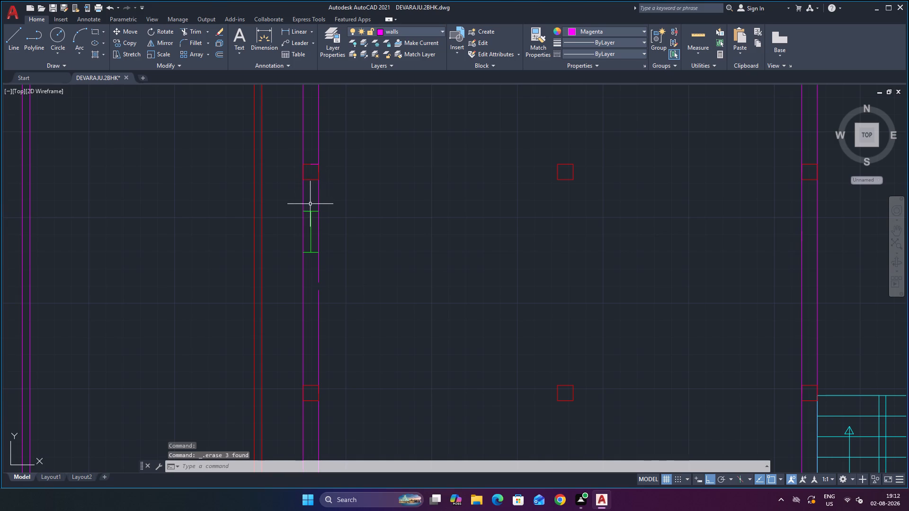
pyautogui.click(312, 211)
pyautogui.press('Delete')
pyautogui.scroll(1, 324, 176)
pyautogui.scroll(-3, 324, 176)
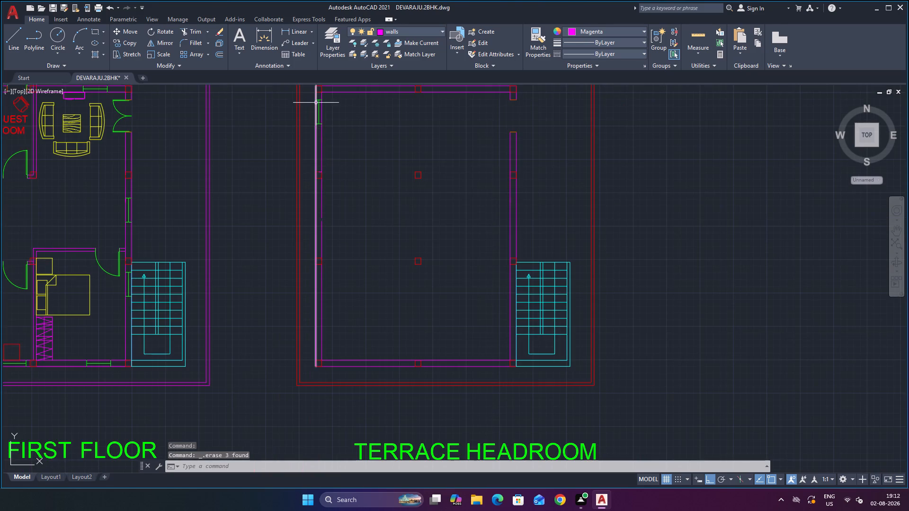
pyautogui.scroll(3, 316, 102)
pyautogui.click(327, 94)
pyautogui.press('Delete')
pyautogui.scroll(-5, 348, 155)
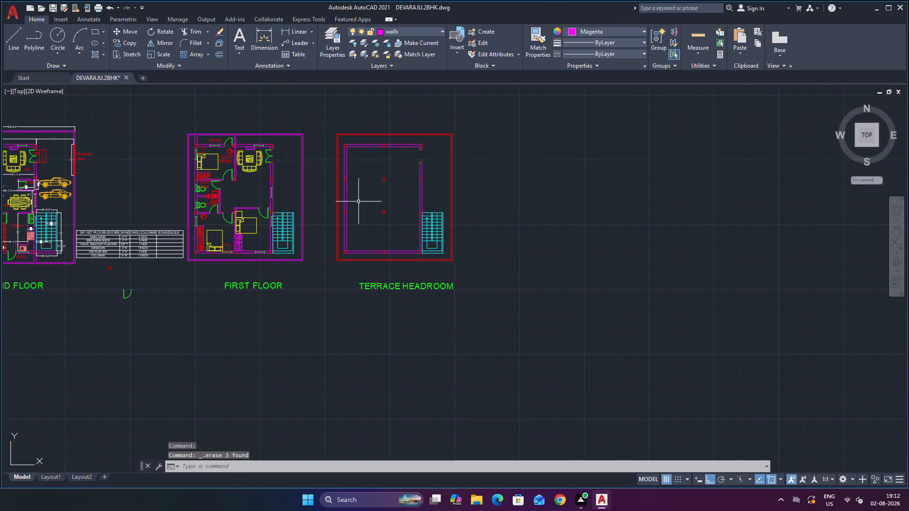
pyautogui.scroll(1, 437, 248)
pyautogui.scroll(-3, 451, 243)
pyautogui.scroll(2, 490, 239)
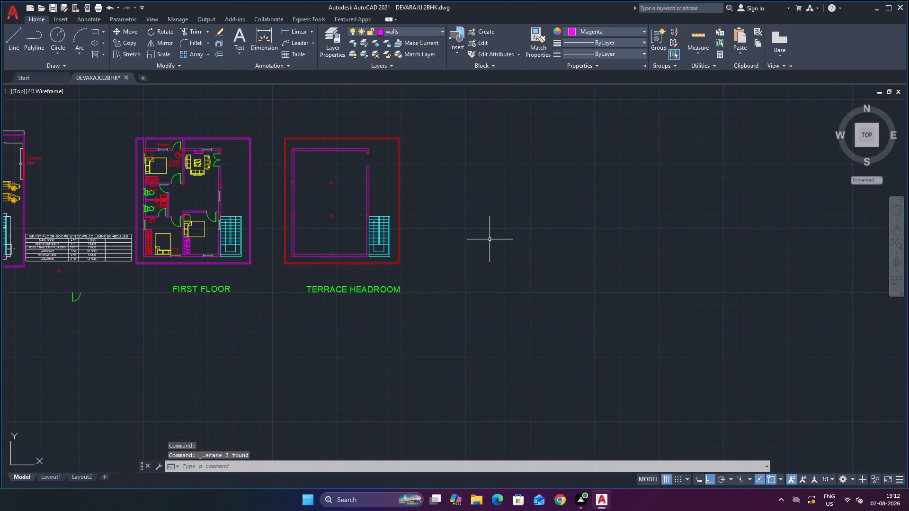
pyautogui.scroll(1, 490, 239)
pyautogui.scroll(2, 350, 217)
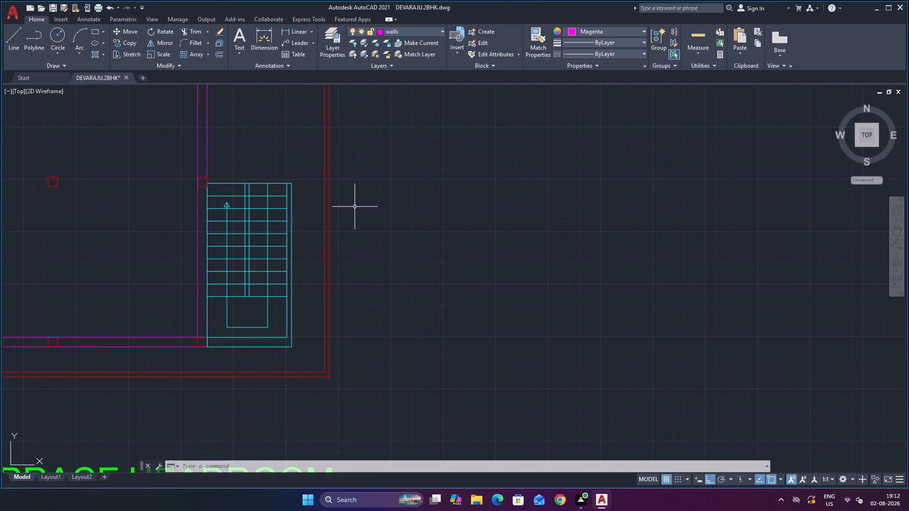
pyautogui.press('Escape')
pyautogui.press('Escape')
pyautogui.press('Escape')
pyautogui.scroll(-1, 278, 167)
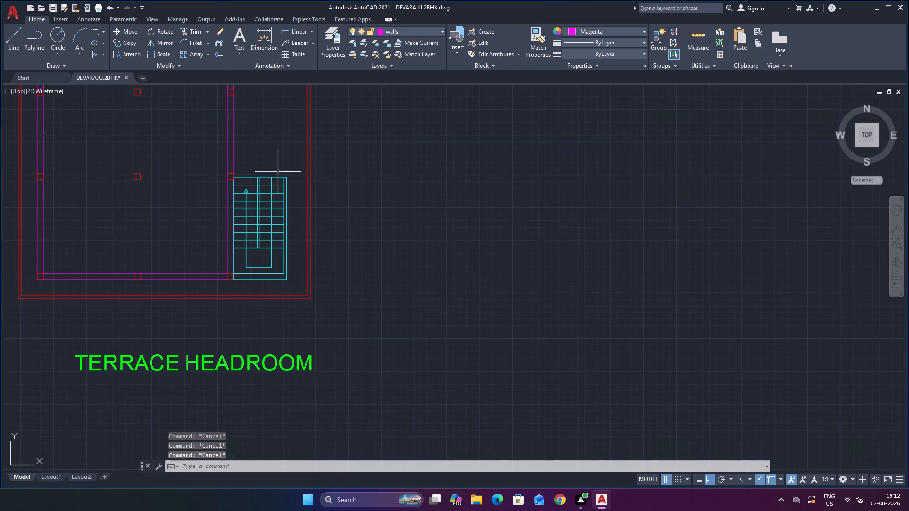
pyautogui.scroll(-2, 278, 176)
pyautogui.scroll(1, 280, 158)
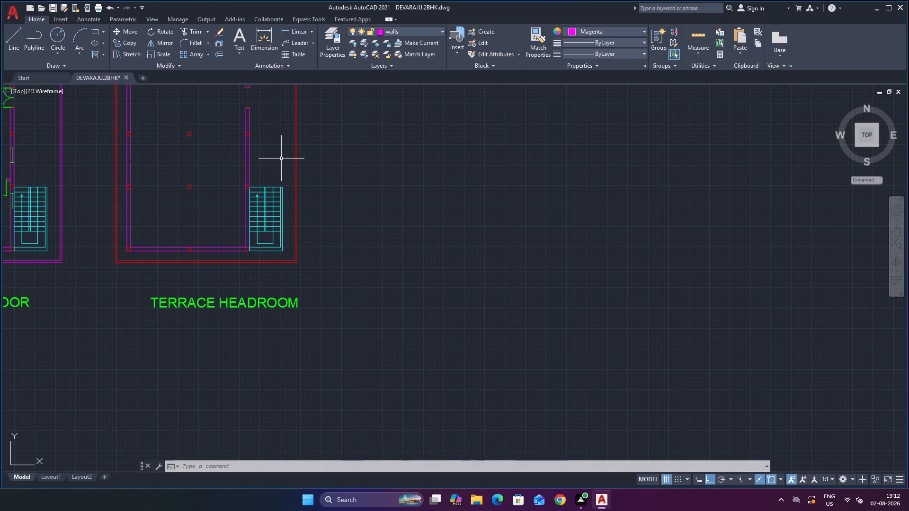
# Trim the staircase's top edge line where it crosses the narrow gap between the two flights in the terrace headroom plan.
pyautogui.scroll(3, 281, 159)
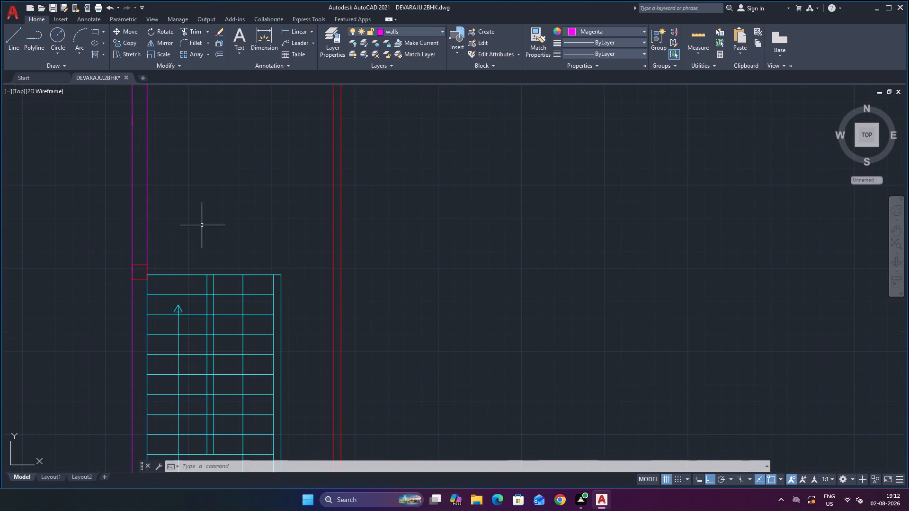
pyautogui.scroll(2, 206, 260)
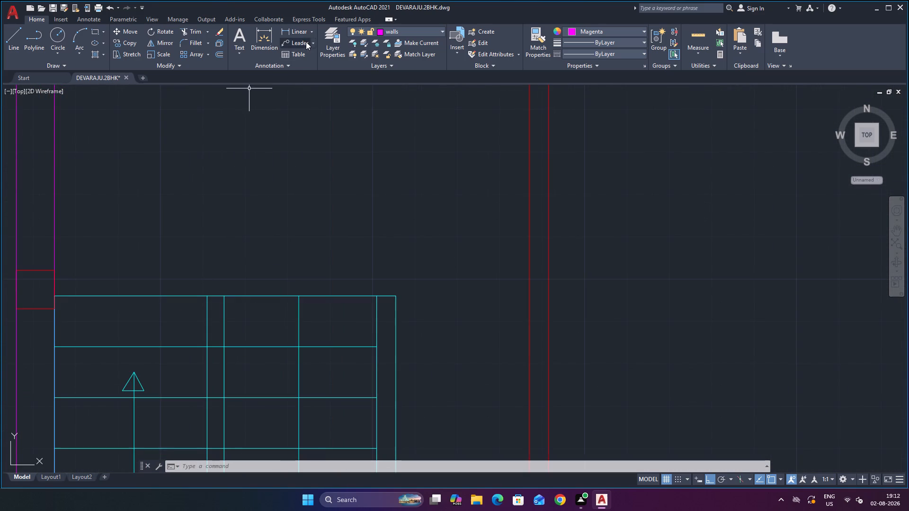
pyautogui.scroll(1, 233, 309)
pyautogui.write('TR')
pyautogui.press('Return')
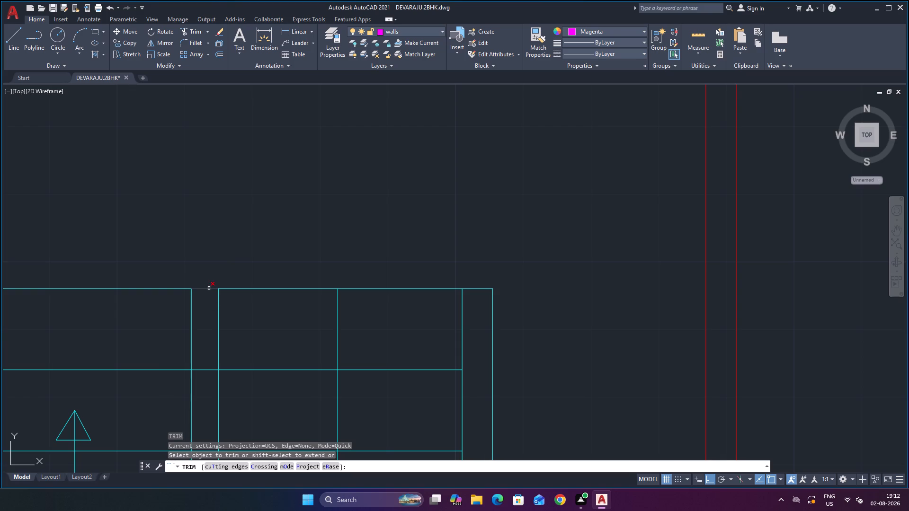
pyautogui.click(210, 290)
pyautogui.scroll(-3, 239, 234)
pyautogui.scroll(-2, 283, 307)
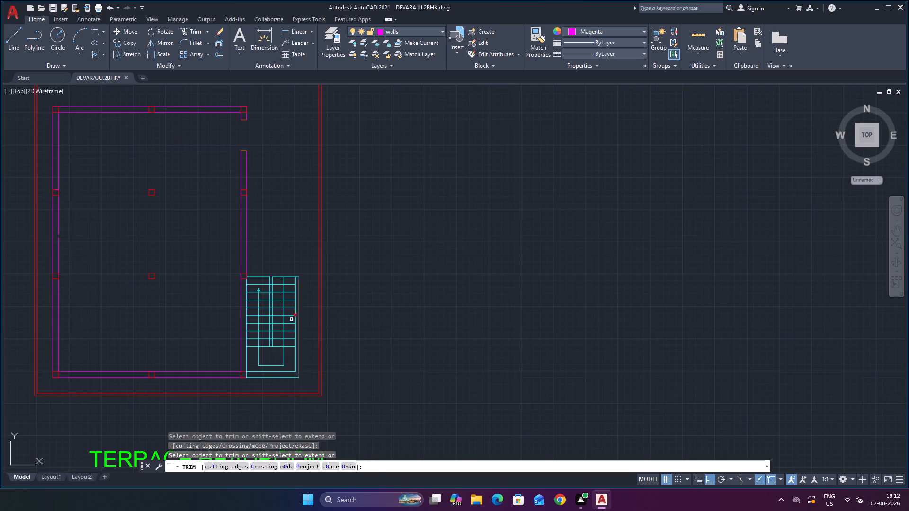
pyautogui.scroll(4, 276, 366)
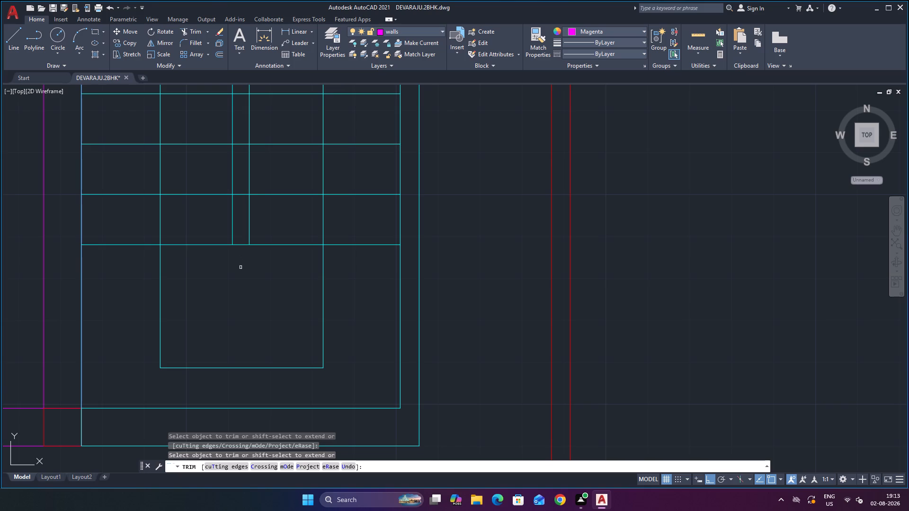
pyautogui.scroll(-3, 241, 268)
pyautogui.scroll(2, 229, 123)
pyautogui.press('Escape')
pyautogui.press('Escape')
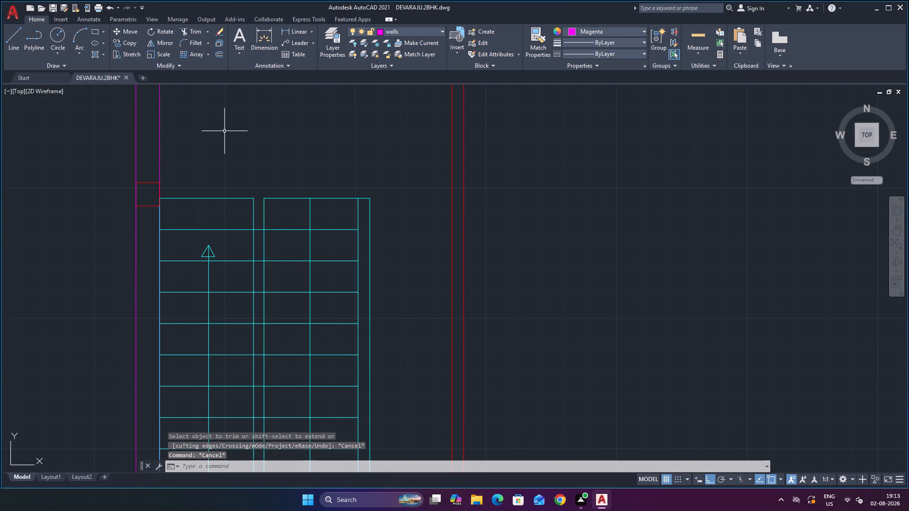
# Offset the top edge line of the arrowed stair flight 5' upward, beyond the staircase in the terrace headroom plan.
pyautogui.press('o')
pyautogui.press('Return')
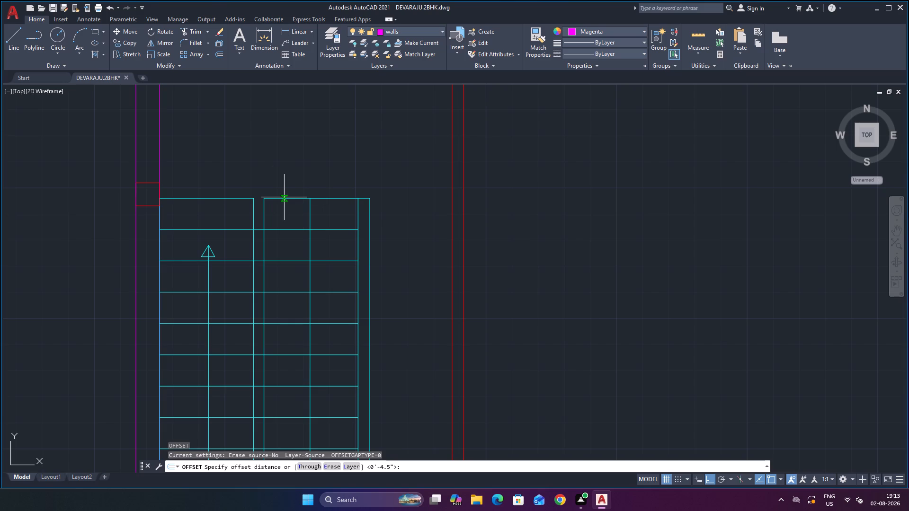
pyautogui.press('4')
pyautogui.press("'")
pyautogui.press('BackSpace')
pyautogui.press('BackSpace')
pyautogui.write("5'")
pyautogui.press('Return')
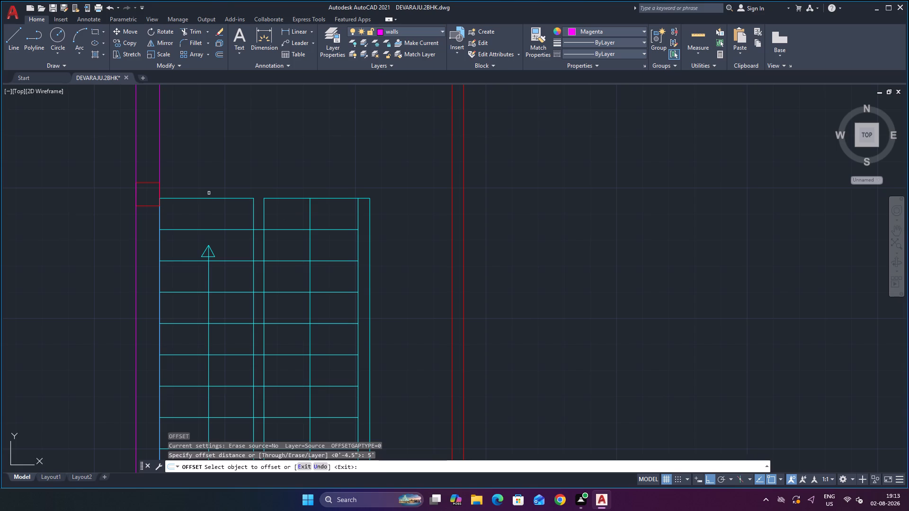
pyautogui.click(211, 199)
pyautogui.scroll(-3, 220, 132)
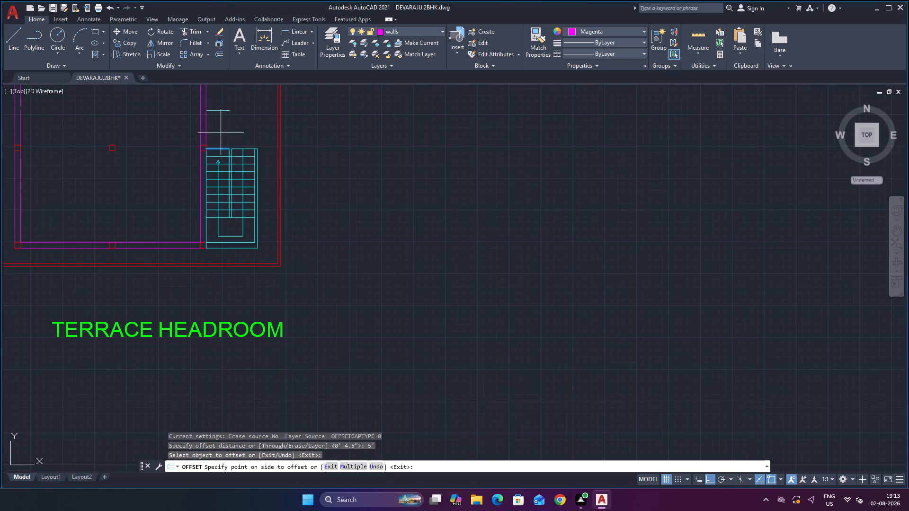
pyautogui.click(223, 125)
pyautogui.scroll(3, 223, 125)
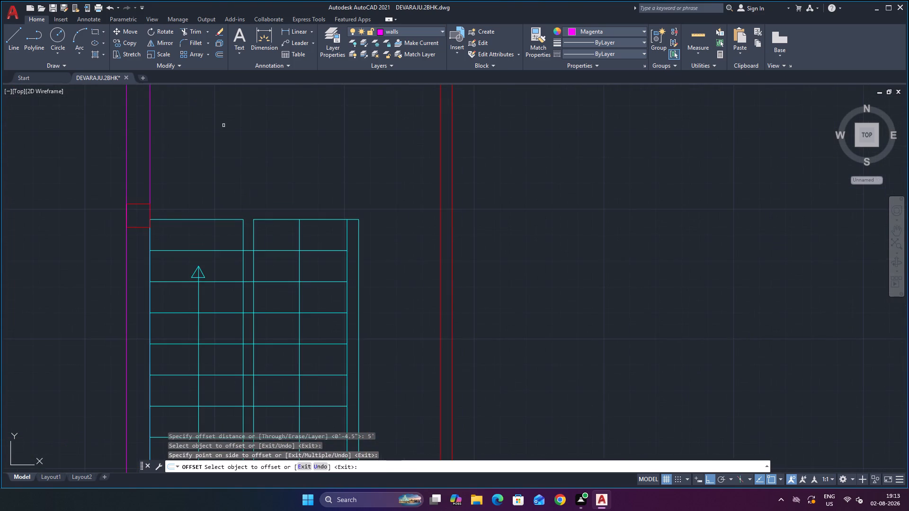
pyautogui.scroll(-2, 224, 129)
pyautogui.press('Escape')
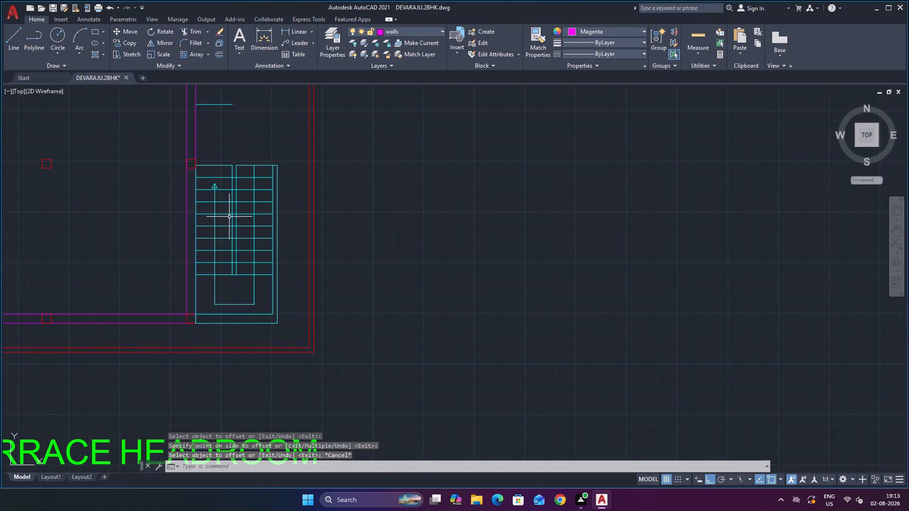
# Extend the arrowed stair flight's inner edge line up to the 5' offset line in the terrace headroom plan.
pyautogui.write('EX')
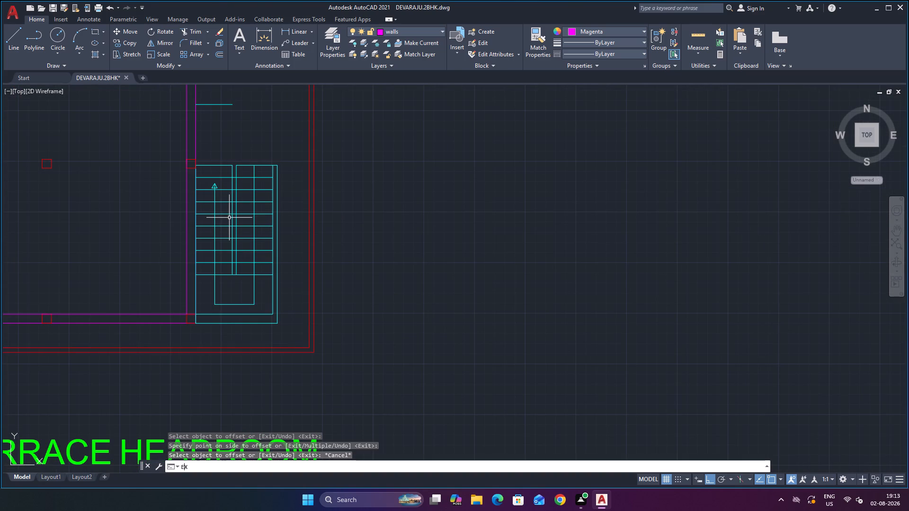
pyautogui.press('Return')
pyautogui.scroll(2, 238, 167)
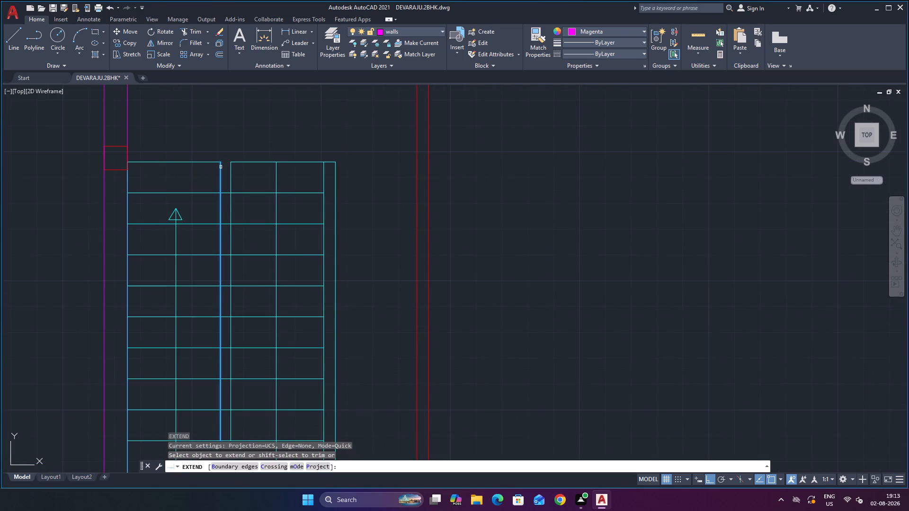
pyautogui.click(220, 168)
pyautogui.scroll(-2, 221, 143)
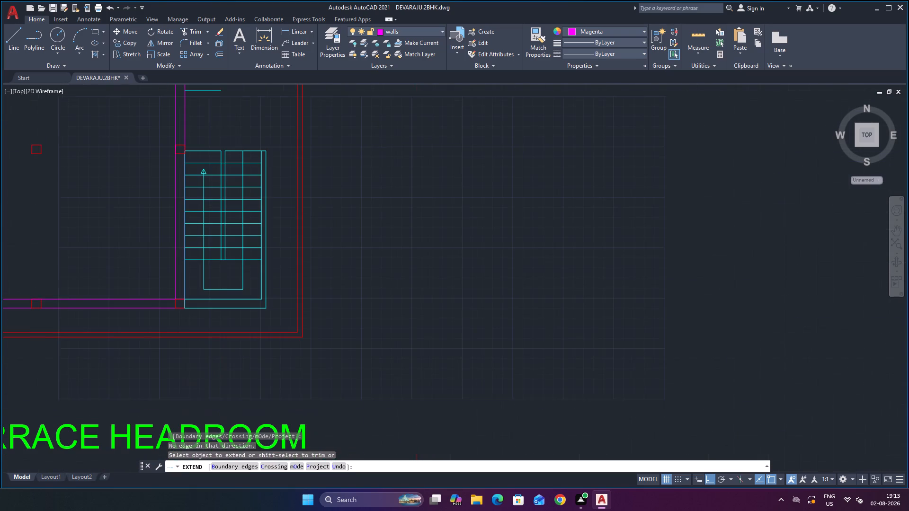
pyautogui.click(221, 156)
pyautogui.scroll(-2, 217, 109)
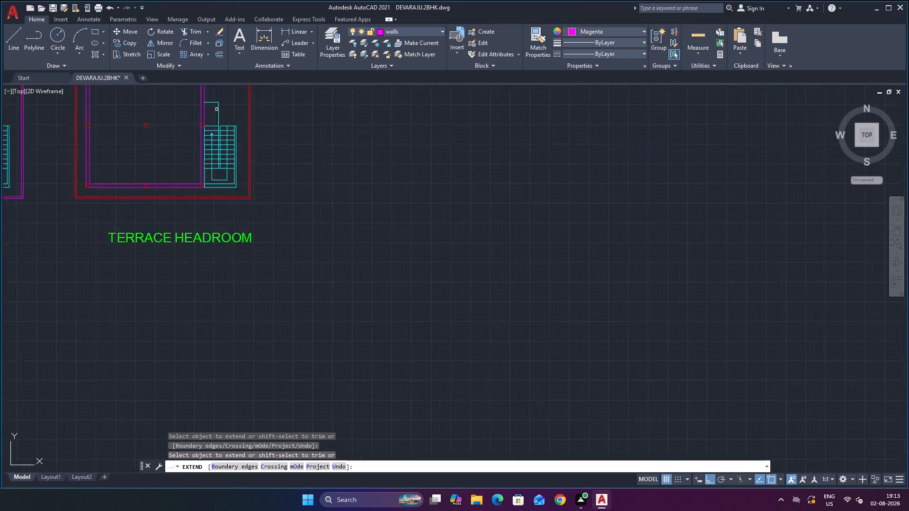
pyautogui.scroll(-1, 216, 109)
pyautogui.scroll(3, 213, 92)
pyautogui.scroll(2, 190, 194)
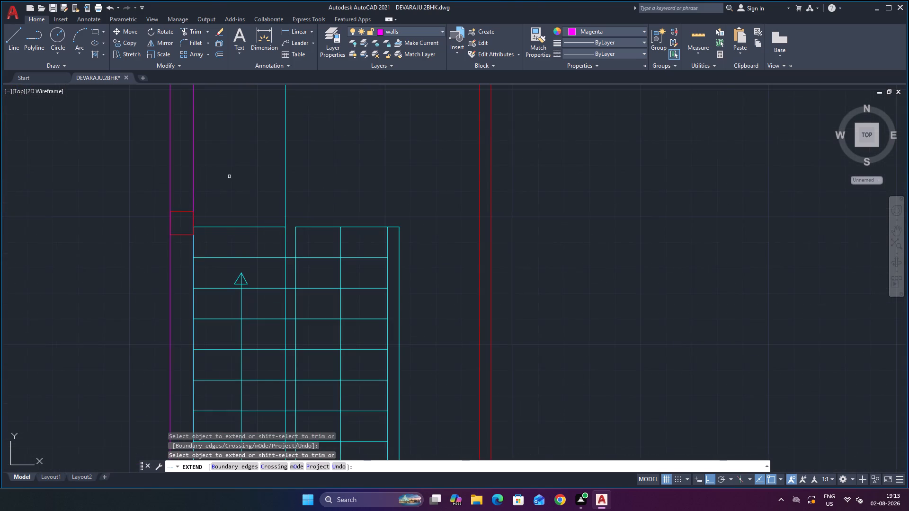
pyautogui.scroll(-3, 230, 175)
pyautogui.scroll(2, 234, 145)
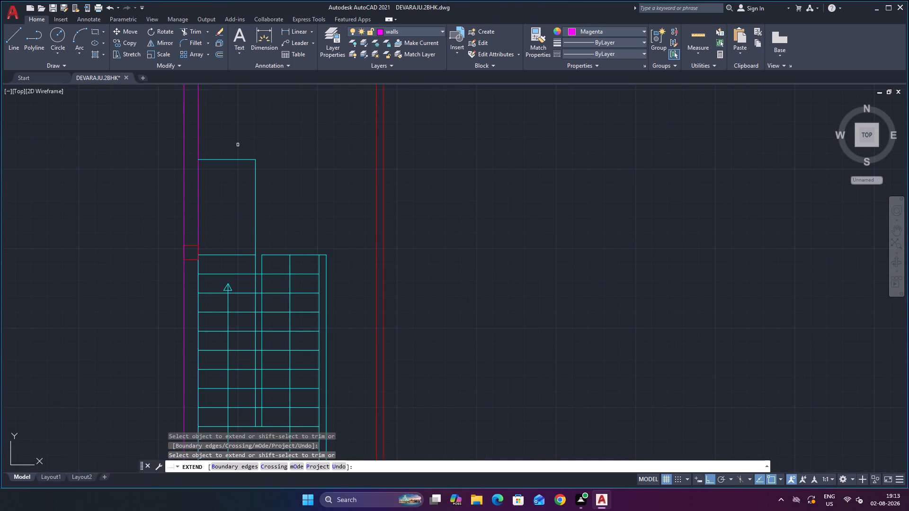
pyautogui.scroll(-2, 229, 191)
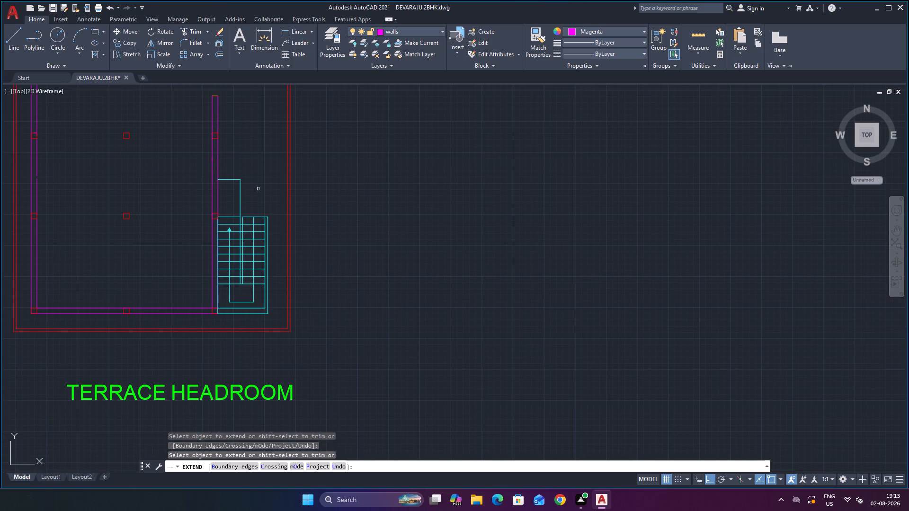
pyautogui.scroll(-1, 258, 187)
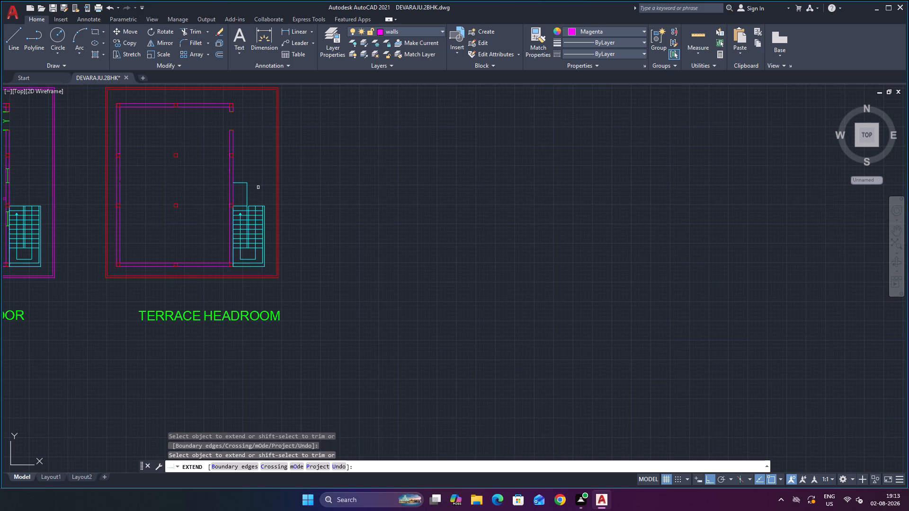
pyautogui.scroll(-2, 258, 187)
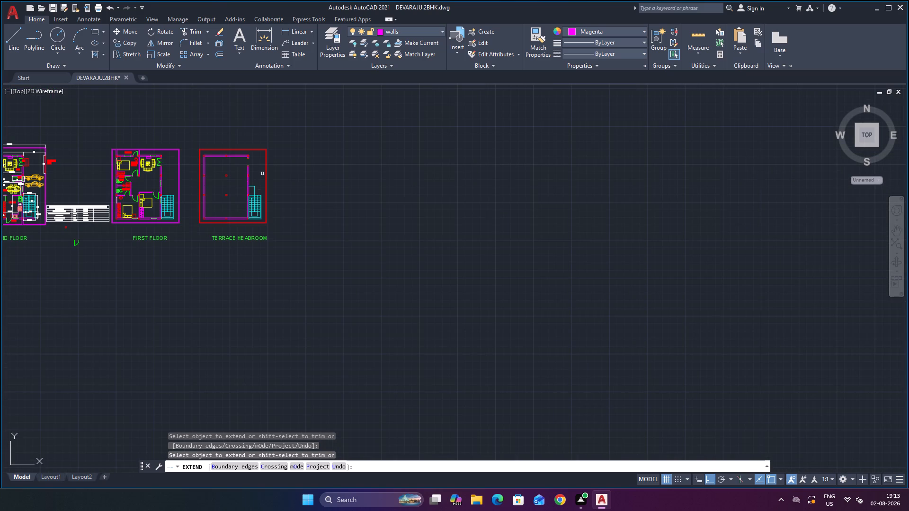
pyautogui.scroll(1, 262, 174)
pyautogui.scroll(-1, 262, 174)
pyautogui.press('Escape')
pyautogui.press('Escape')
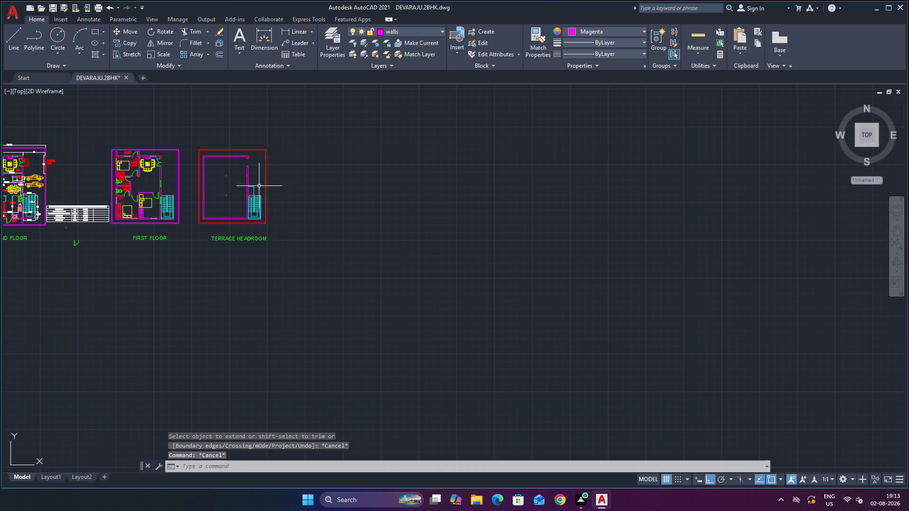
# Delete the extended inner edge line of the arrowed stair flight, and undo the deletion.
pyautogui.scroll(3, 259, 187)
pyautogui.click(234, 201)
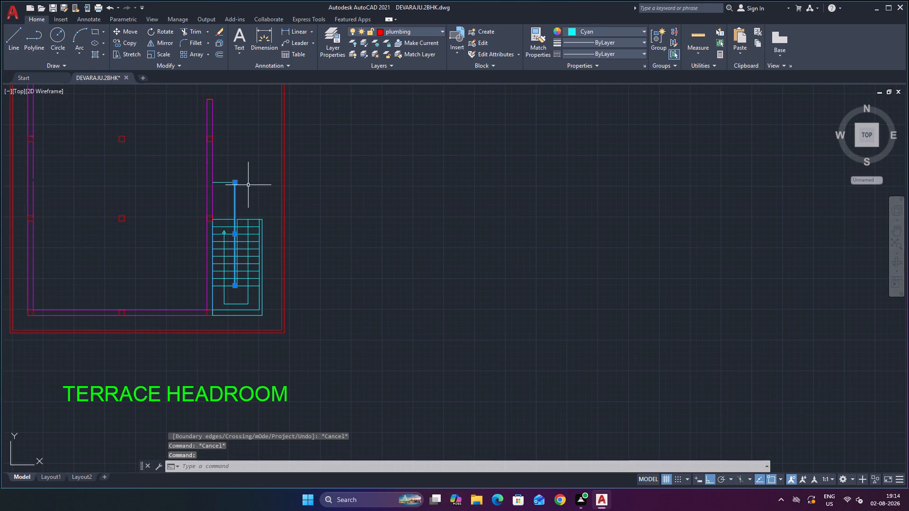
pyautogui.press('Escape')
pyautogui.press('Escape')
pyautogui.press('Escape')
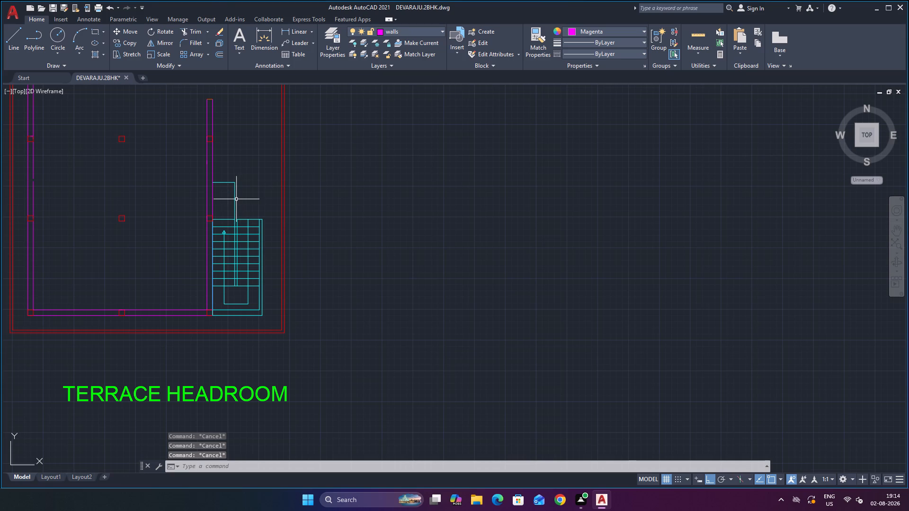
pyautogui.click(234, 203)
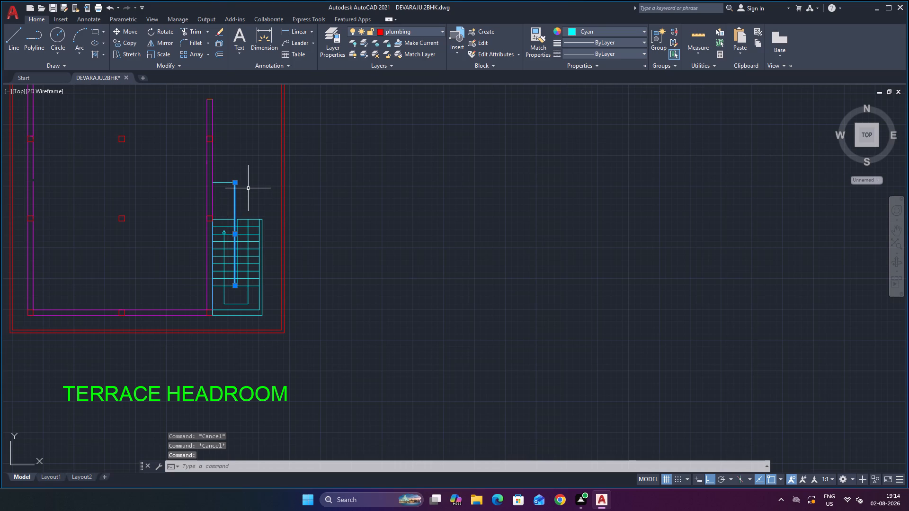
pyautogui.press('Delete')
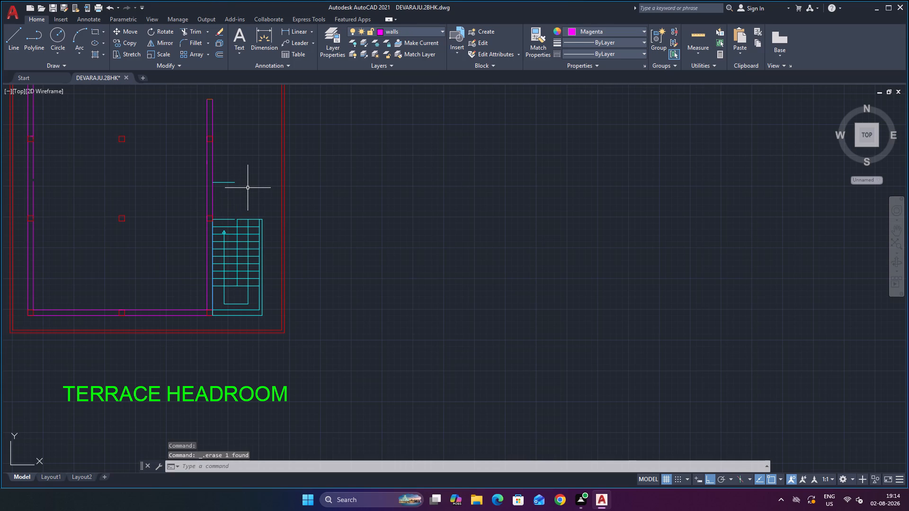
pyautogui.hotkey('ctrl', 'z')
# Trim away the flight edge's extension above the staircase and the 5' offset line in the terrace headroom plan.
pyautogui.scroll(2, 244, 194)
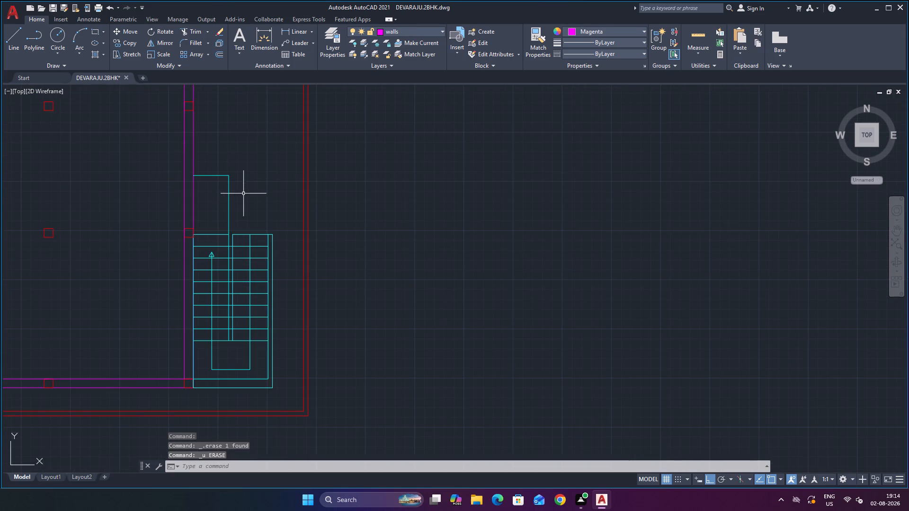
pyautogui.press('Escape')
pyautogui.press('Escape')
pyautogui.press('Escape')
pyautogui.press('Escape')
pyautogui.click(258, 214)
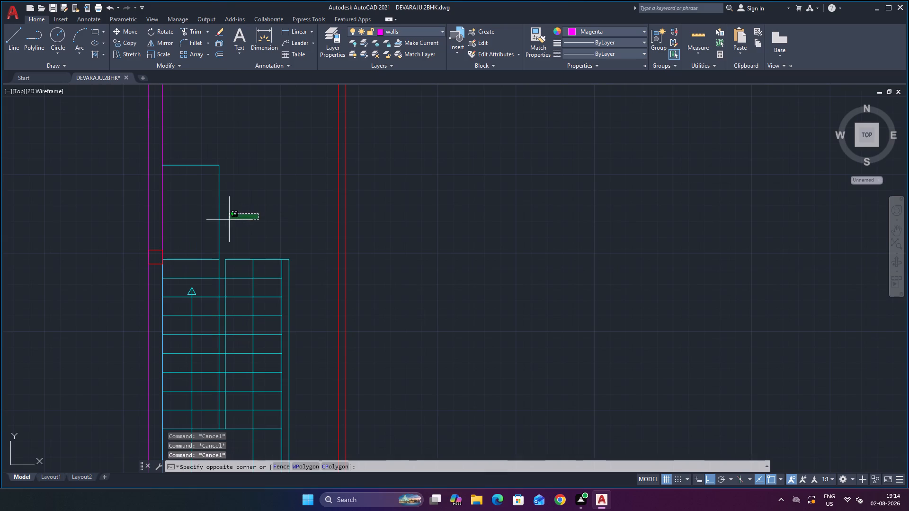
pyautogui.press('Escape')
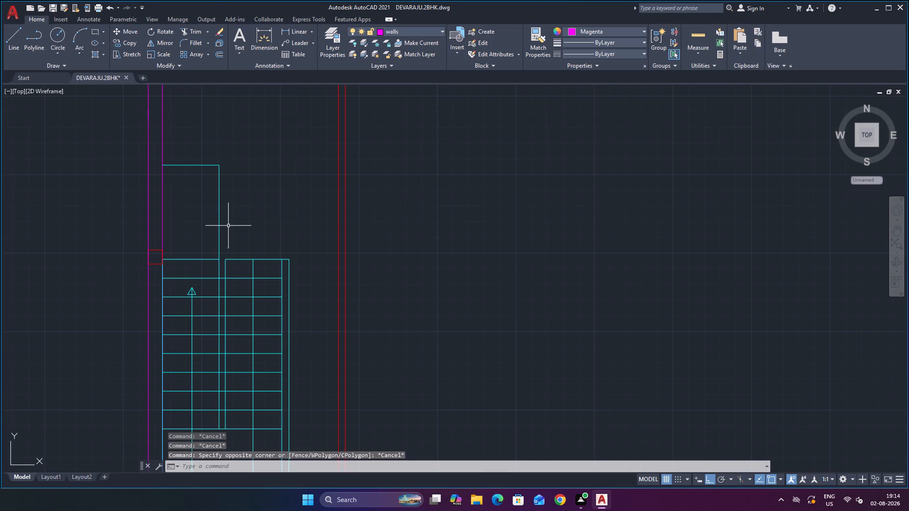
pyautogui.press('t')
pyautogui.press('r')
pyautogui.press('Return')
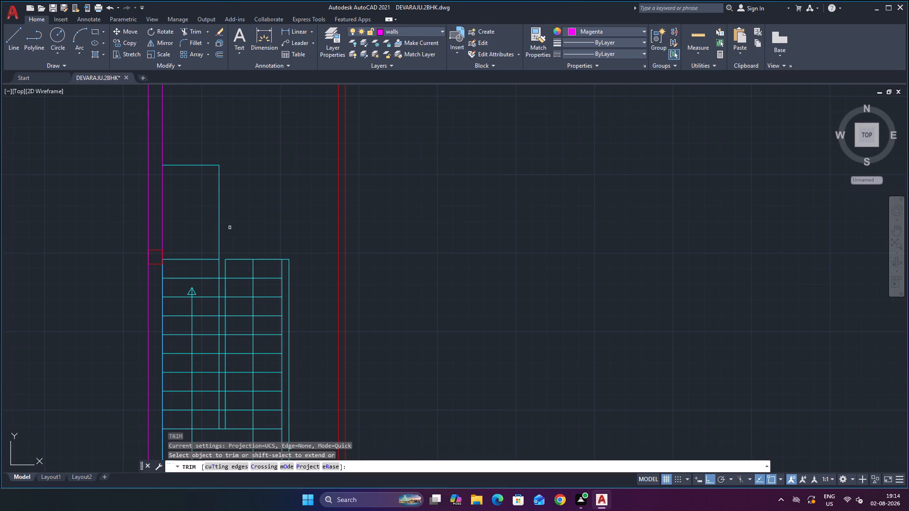
pyautogui.scroll(2, 228, 223)
pyautogui.click(228, 223)
pyautogui.click(182, 232)
pyautogui.scroll(-3, 270, 184)
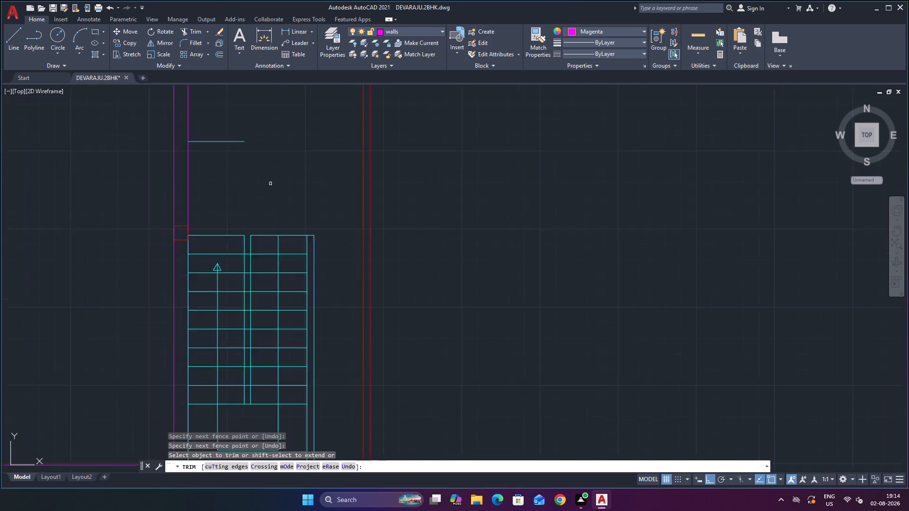
pyautogui.click(248, 131)
pyautogui.click(247, 176)
# Save the drawing with the cleaned-up terrace headroom staircase.
pyautogui.scroll(-3, 310, 154)
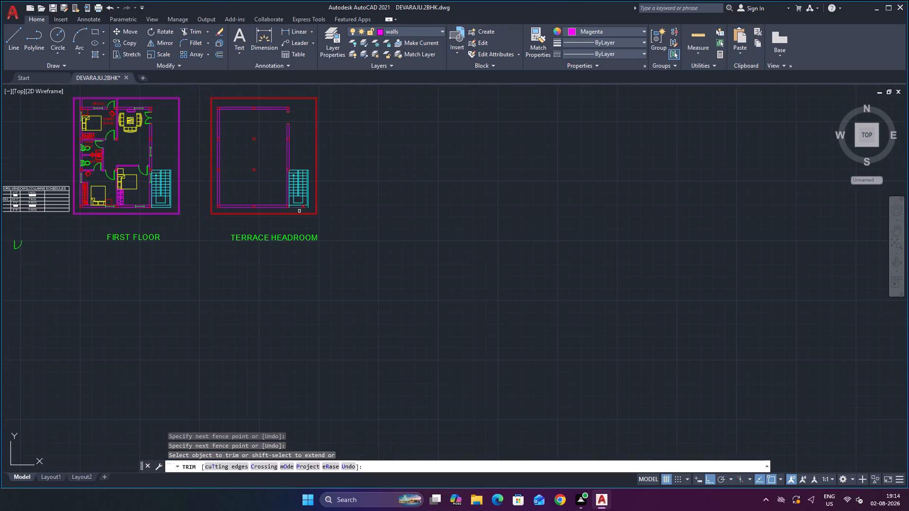
pyautogui.scroll(2, 388, 188)
pyautogui.hotkey('ctrl', 's')
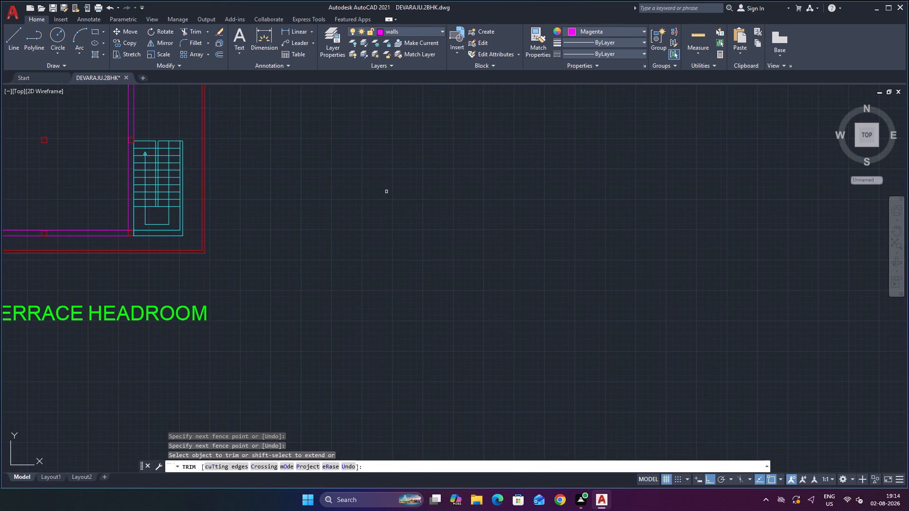
pyautogui.hotkey('ctrl', 's')
pyautogui.hotkey('ctrl', 's')
# Examine the terrace headroom plan, including the wall ends at the door opening in the east wall.
pyautogui.scroll(-2, 364, 231)
pyautogui.scroll(3, 347, 216)
pyautogui.scroll(-3, 373, 201)
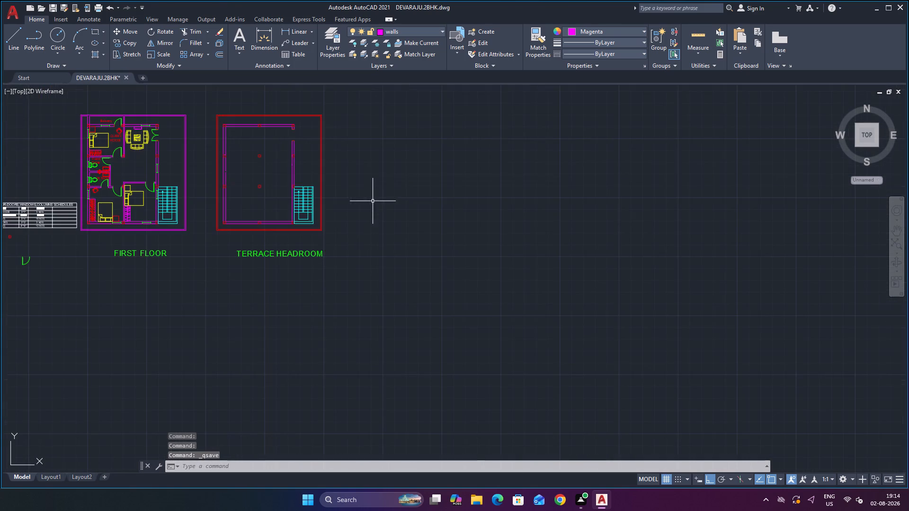
pyautogui.scroll(3, 309, 173)
pyautogui.scroll(-2, 327, 191)
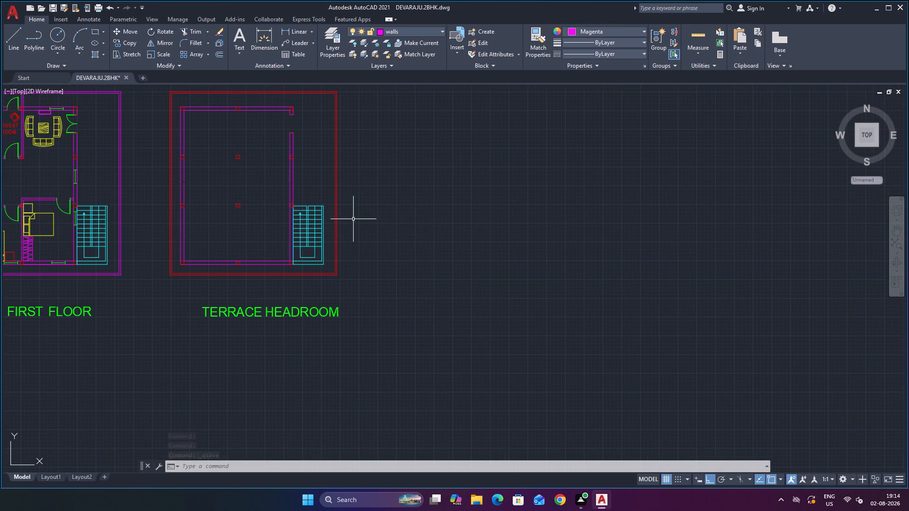
pyautogui.scroll(-1, 353, 219)
pyautogui.scroll(3, 319, 160)
pyautogui.scroll(2, 297, 125)
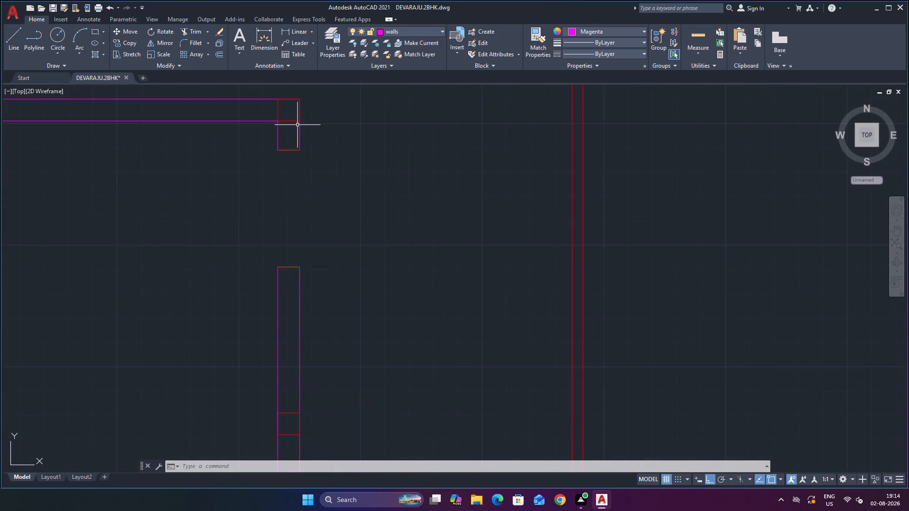
pyautogui.click(289, 150)
pyautogui.press('Escape')
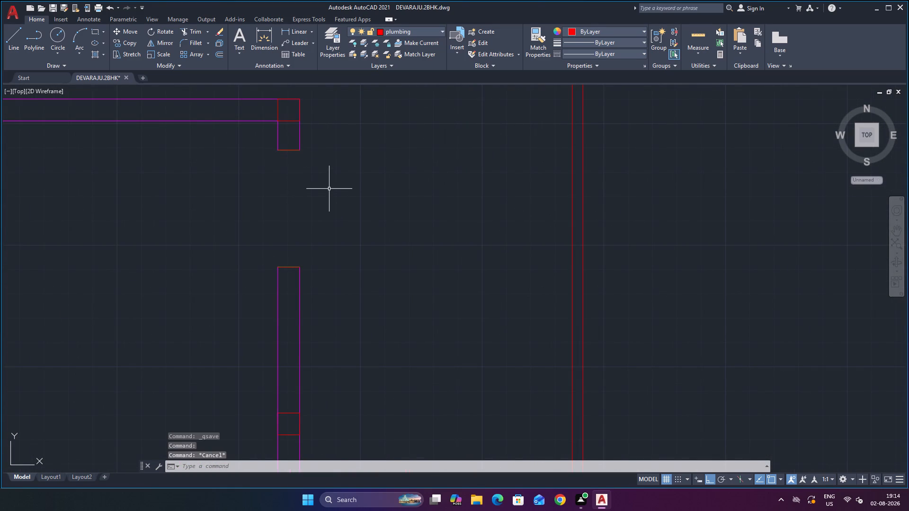
pyautogui.scroll(-4, 337, 184)
pyautogui.scroll(1, 356, 222)
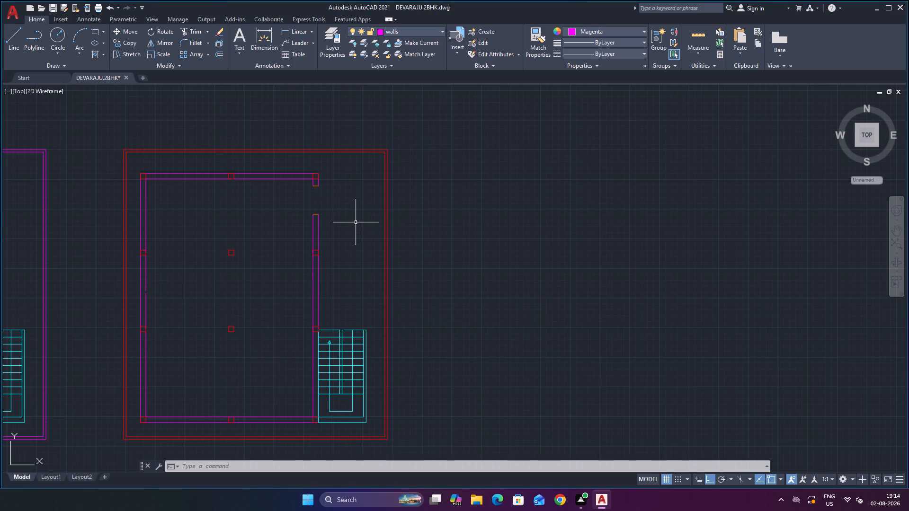
# Save the drawing again.
pyautogui.hotkey('ctrl', 's')
pyautogui.hotkey('ctrl', 's')
# Review the ground floor, first floor and terrace headroom plans, comparing their rooms, staircases and labels.
pyautogui.scroll(-3, 375, 258)
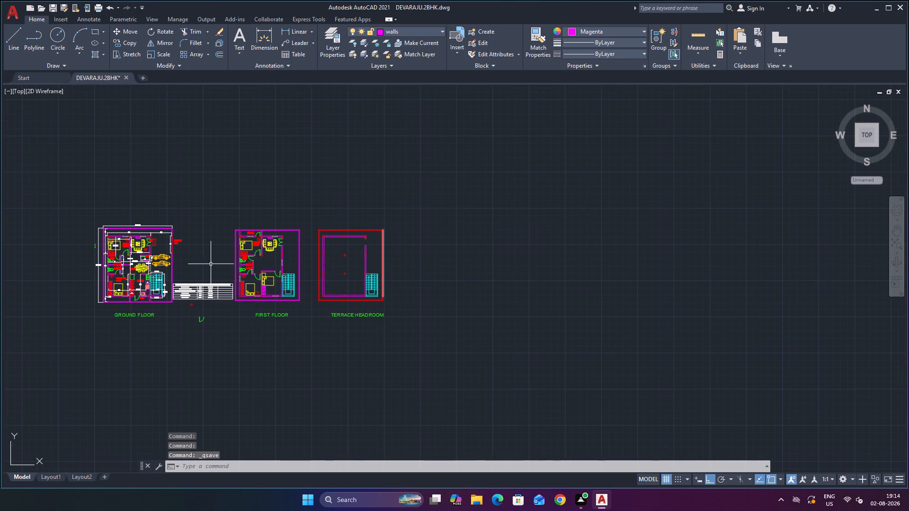
pyautogui.scroll(3, 158, 254)
pyautogui.scroll(-3, 340, 244)
pyautogui.scroll(2, 297, 237)
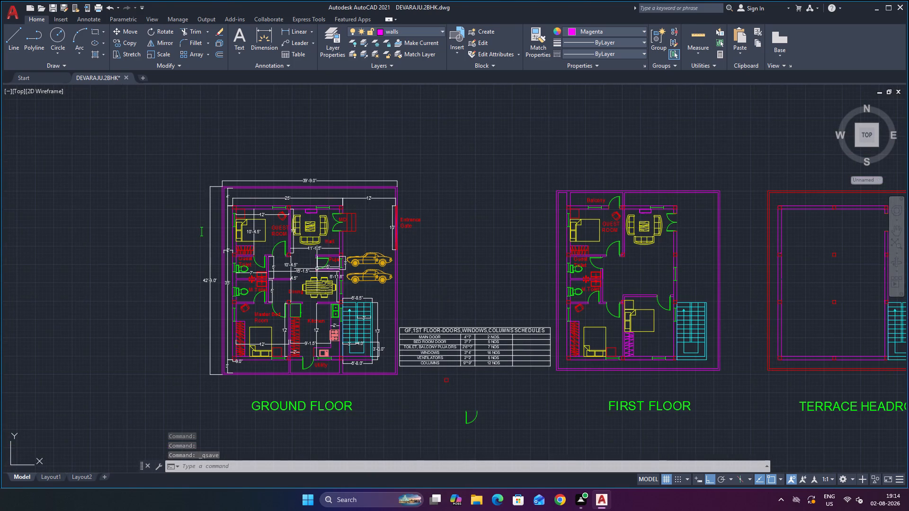
pyautogui.scroll(2, 519, 319)
pyautogui.scroll(-3, 503, 316)
pyautogui.scroll(2, 591, 321)
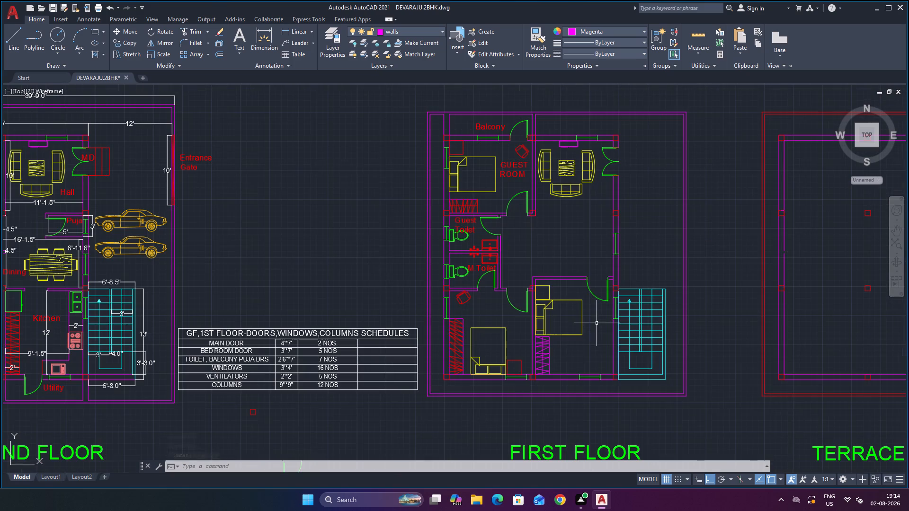
pyautogui.scroll(1, 617, 360)
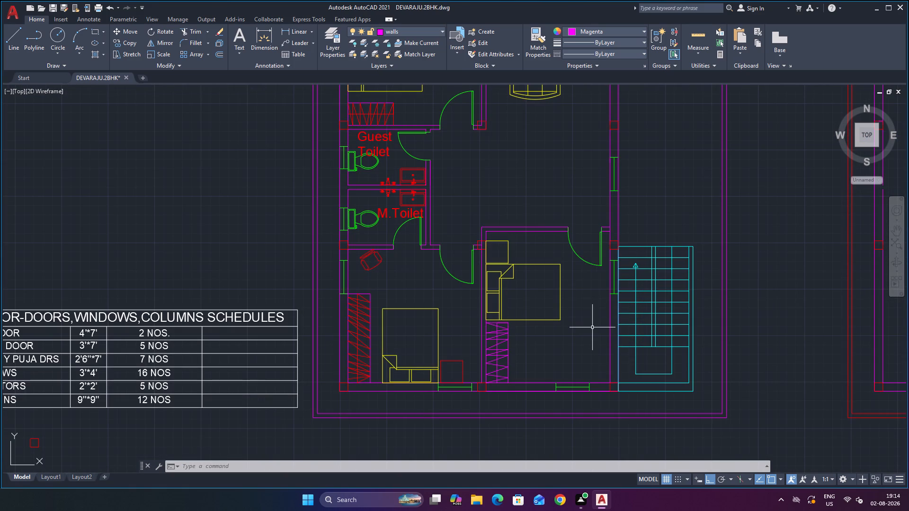
pyautogui.scroll(-2, 584, 345)
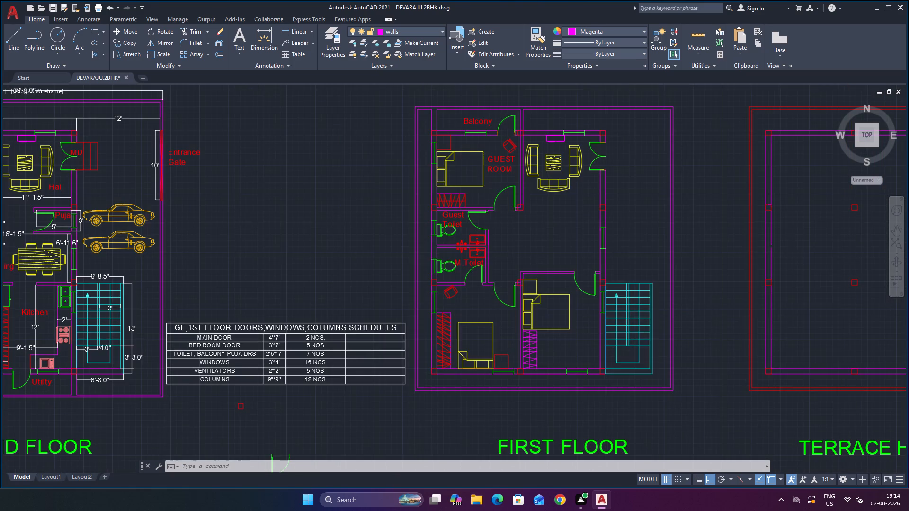
pyautogui.scroll(1, 639, 358)
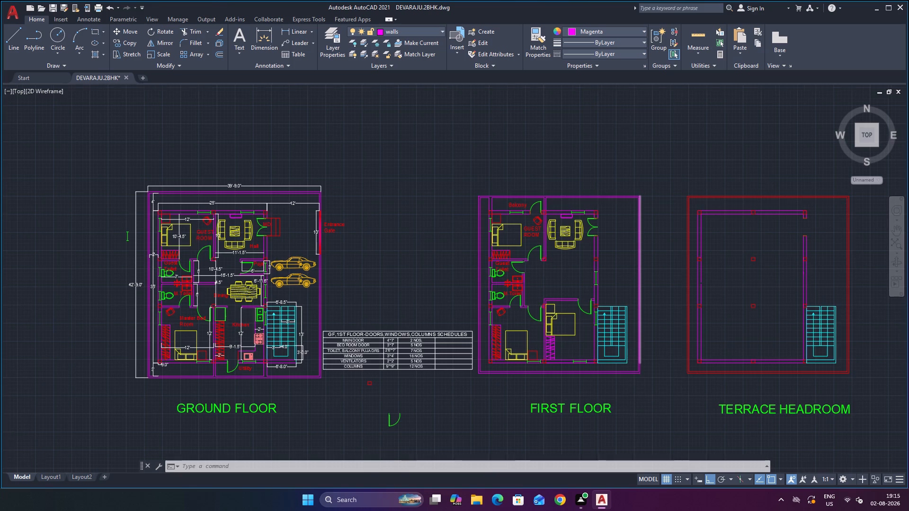
pyautogui.scroll(1, 639, 358)
pyautogui.scroll(-2, 596, 376)
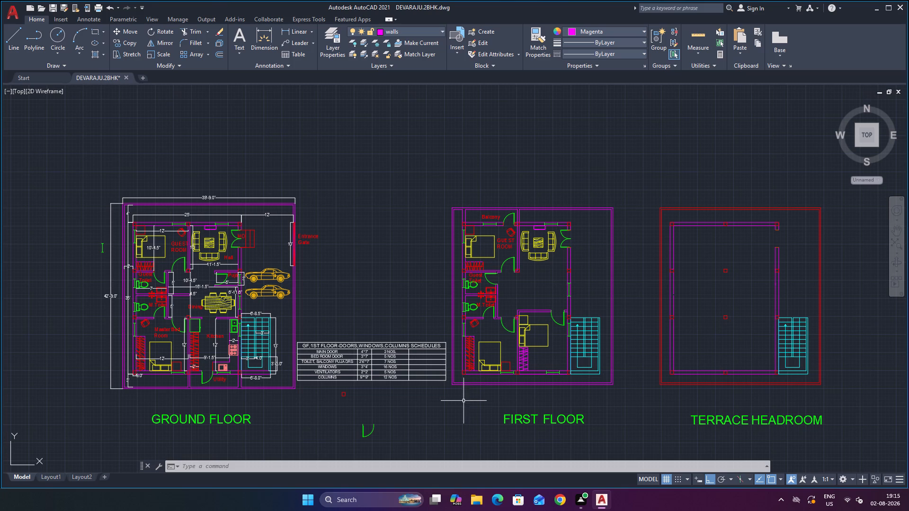
pyautogui.scroll(2, 111, 347)
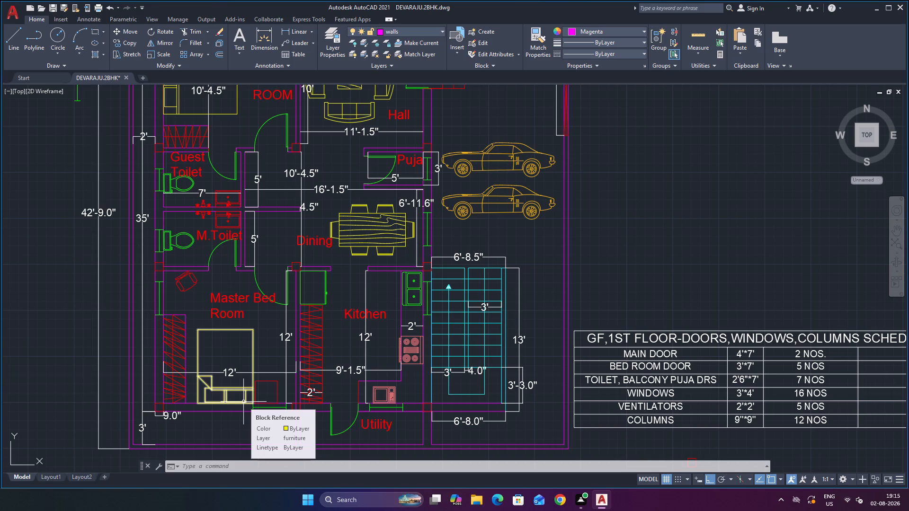
# Examine the ground floor and first floor plans, comparing the colours of their rooms, furniture and entrance area.
pyautogui.scroll(-3, 619, 367)
pyautogui.scroll(2, 778, 311)
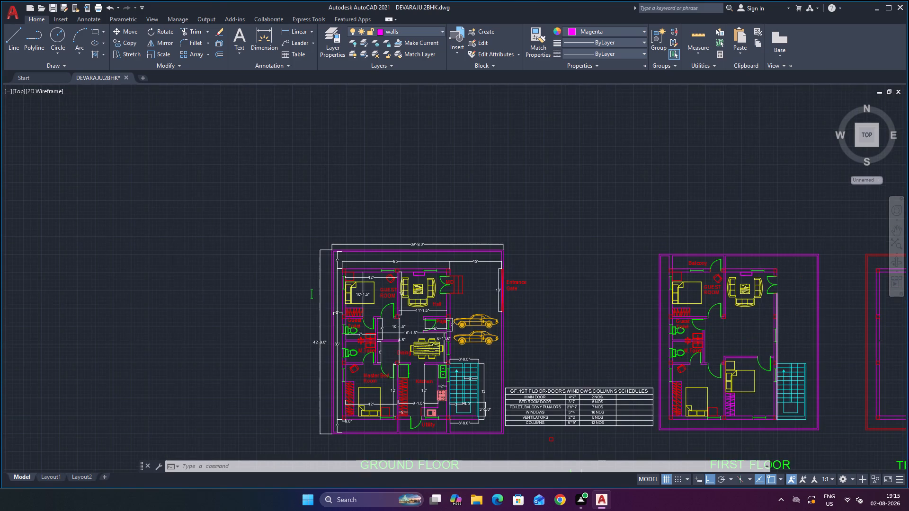
pyautogui.scroll(2, 777, 310)
pyautogui.scroll(-1, 398, 354)
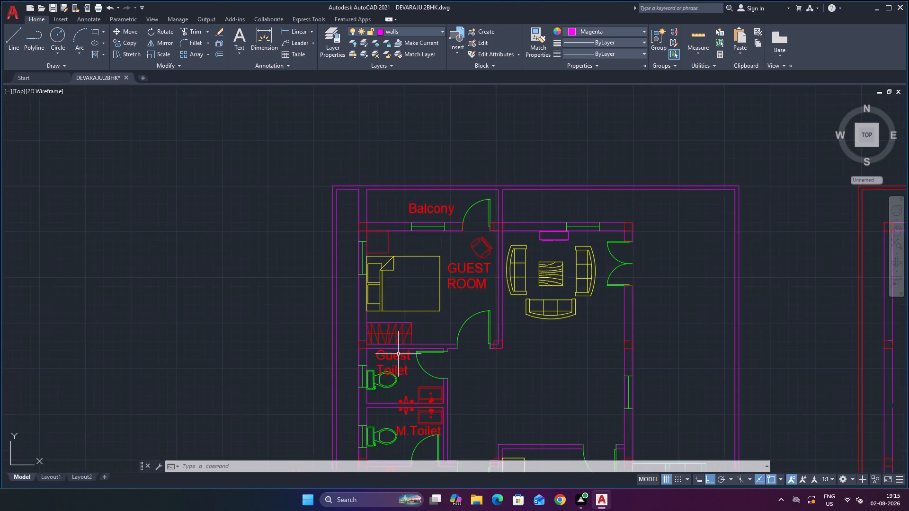
pyautogui.scroll(-1, 398, 353)
pyautogui.scroll(-1, 486, 356)
pyautogui.scroll(2, 488, 381)
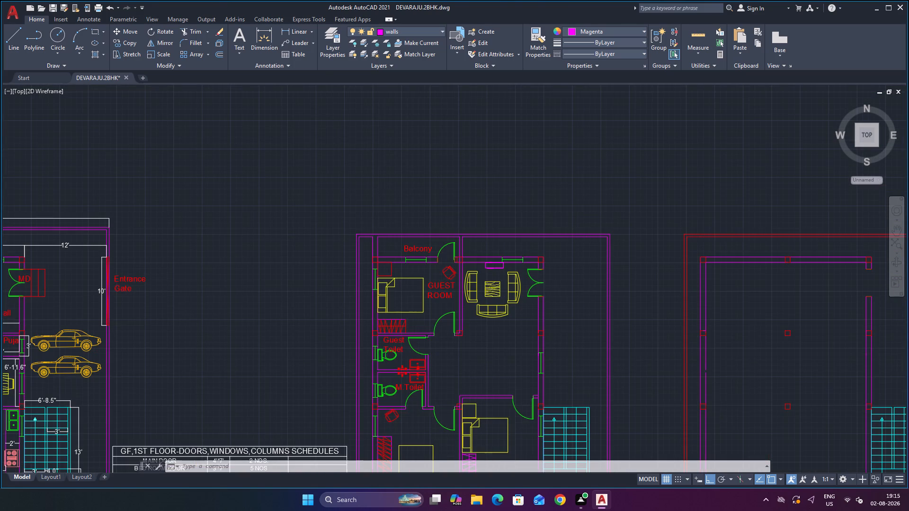
pyautogui.scroll(-2, 501, 401)
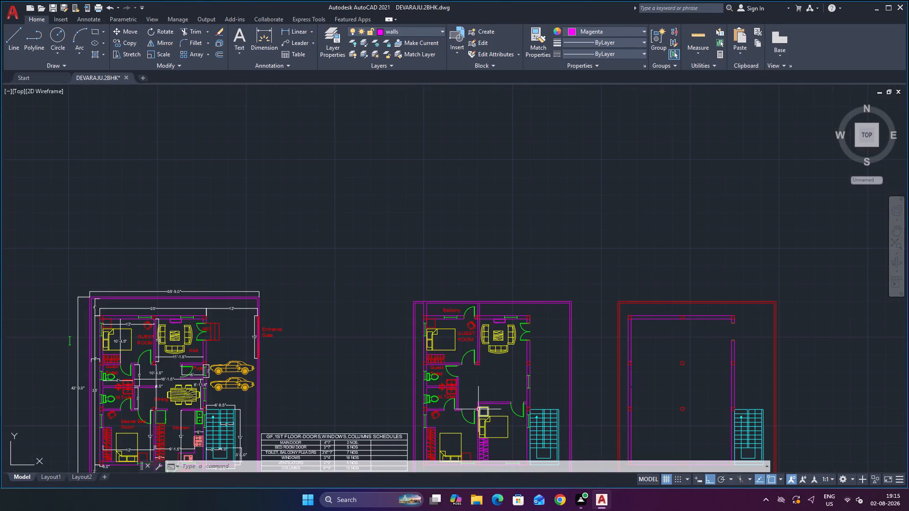
pyautogui.scroll(-2, 485, 361)
pyautogui.scroll(3, 341, 379)
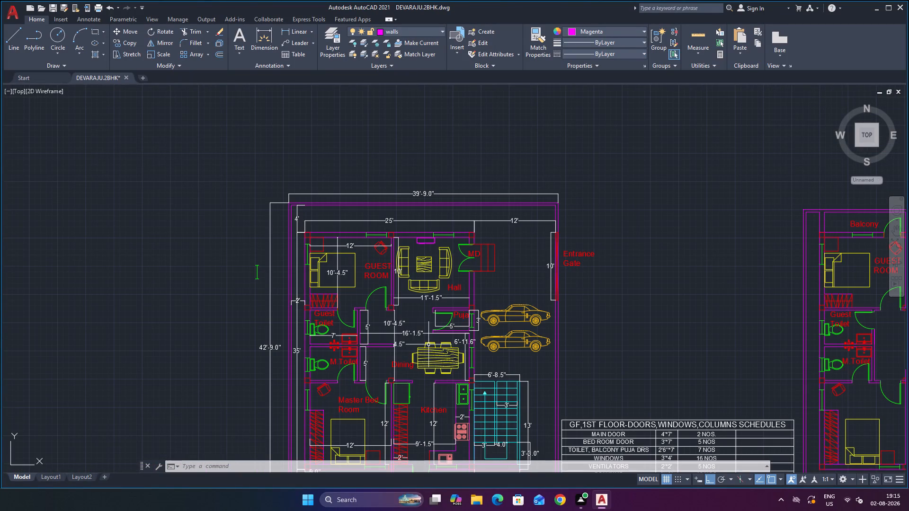
pyautogui.scroll(1, 495, 303)
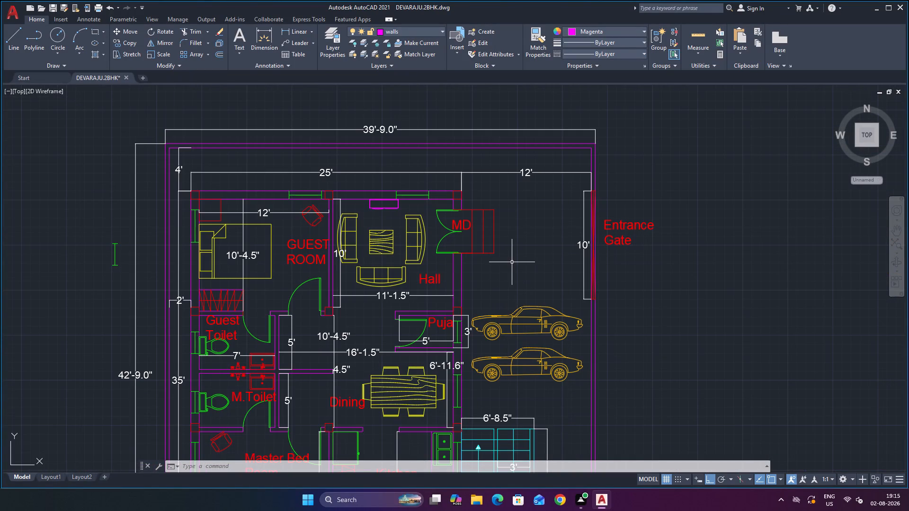
# Recolour the entrance steps outside the ground floor main door (MD) to Cyan and set the stairs layer's colour to cyan.
pyautogui.scroll(1, 512, 262)
pyautogui.click(465, 211)
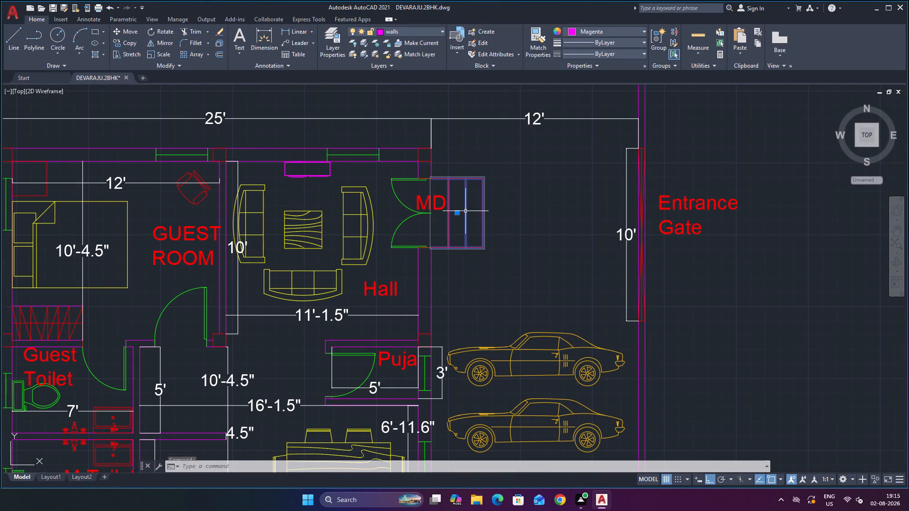
pyautogui.click(579, 28)
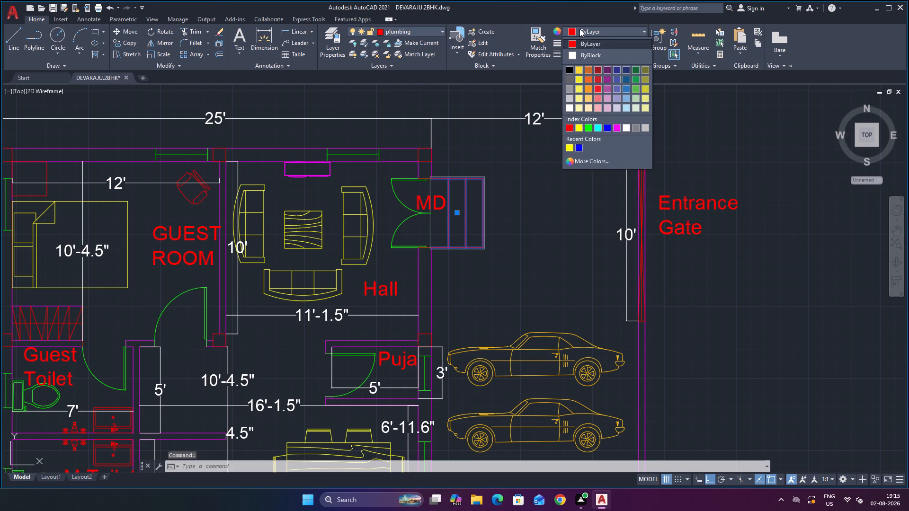
pyautogui.click(598, 125)
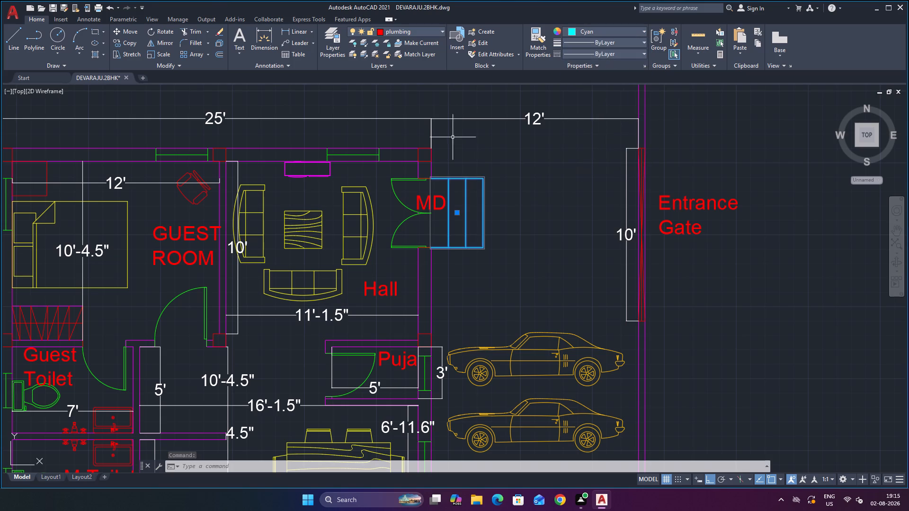
pyautogui.click(417, 32)
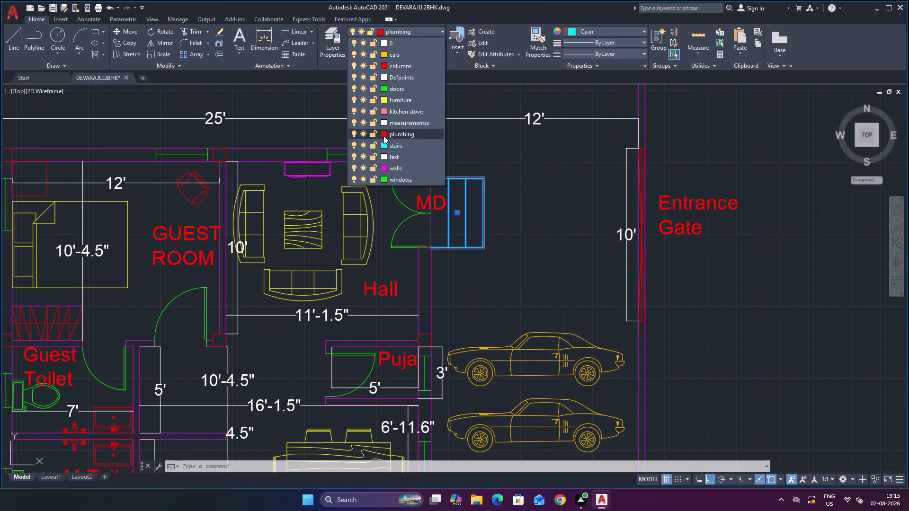
pyautogui.click(384, 142)
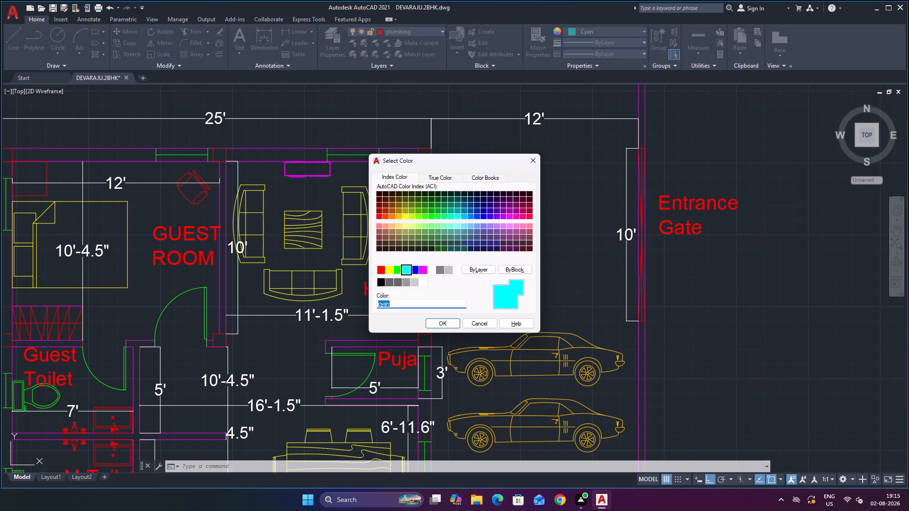
pyautogui.click(448, 324)
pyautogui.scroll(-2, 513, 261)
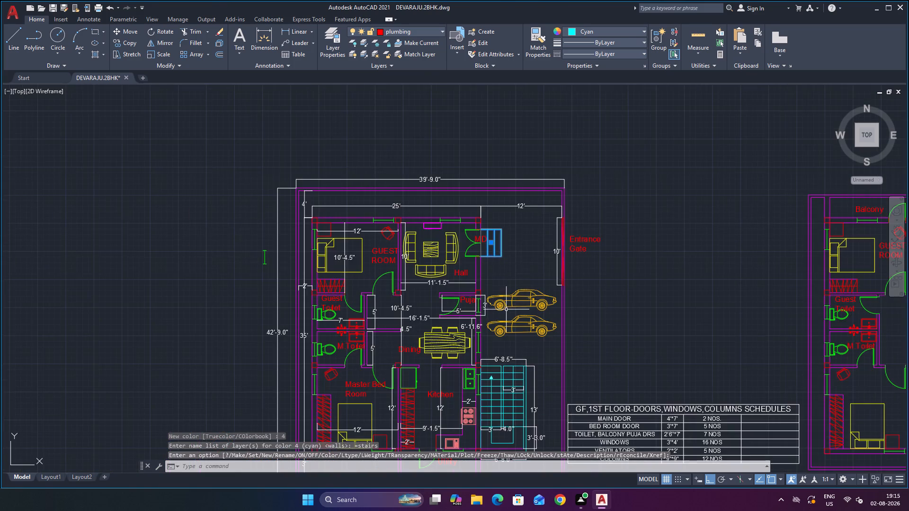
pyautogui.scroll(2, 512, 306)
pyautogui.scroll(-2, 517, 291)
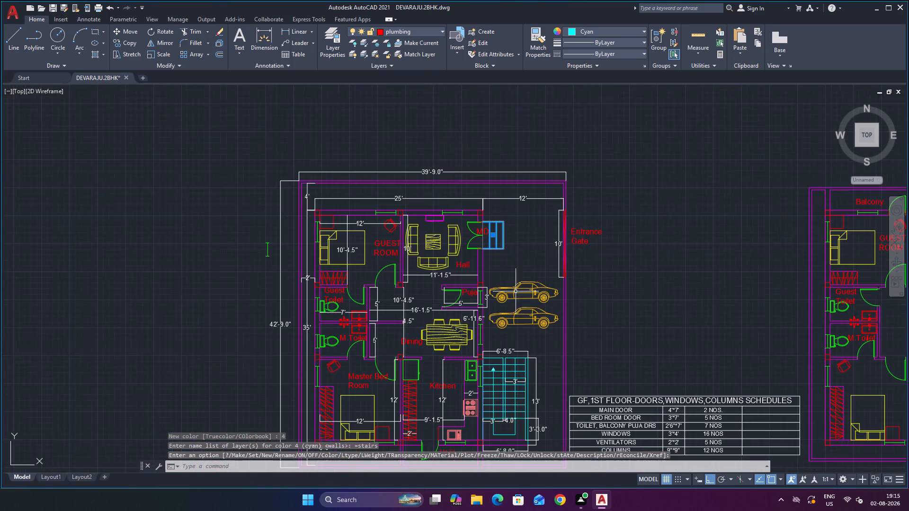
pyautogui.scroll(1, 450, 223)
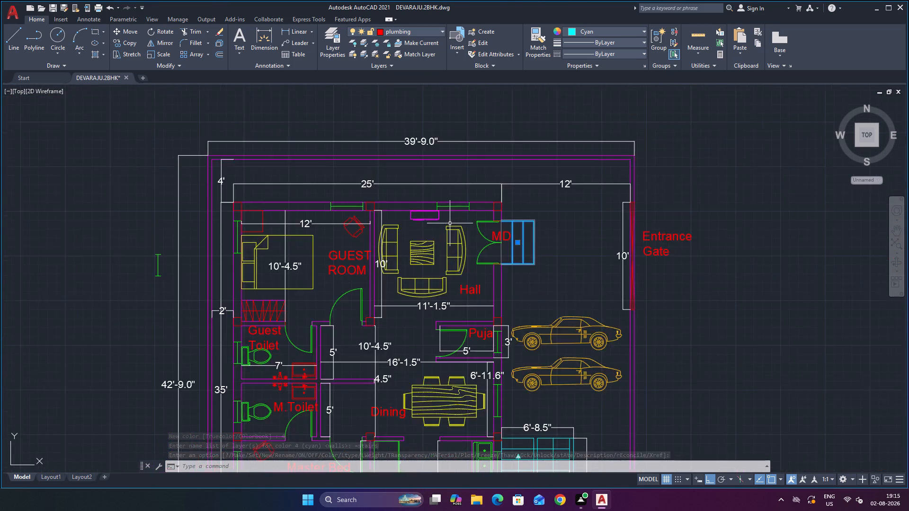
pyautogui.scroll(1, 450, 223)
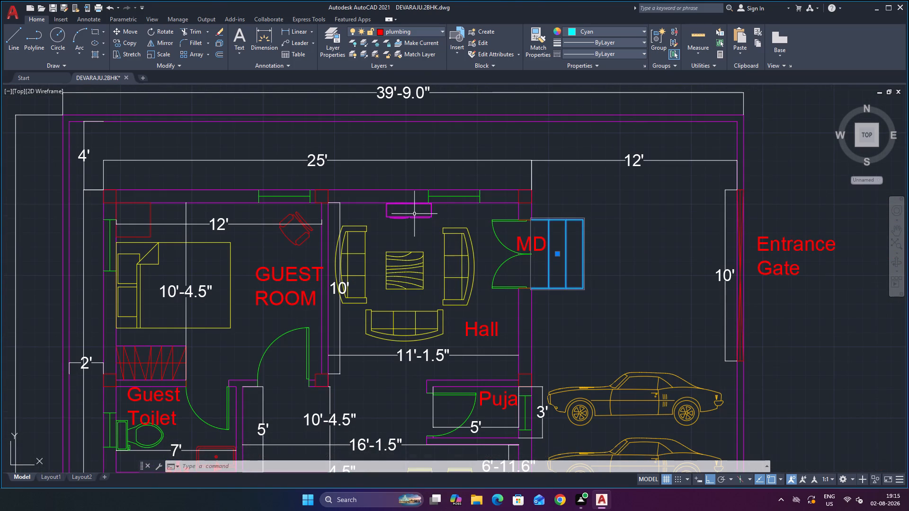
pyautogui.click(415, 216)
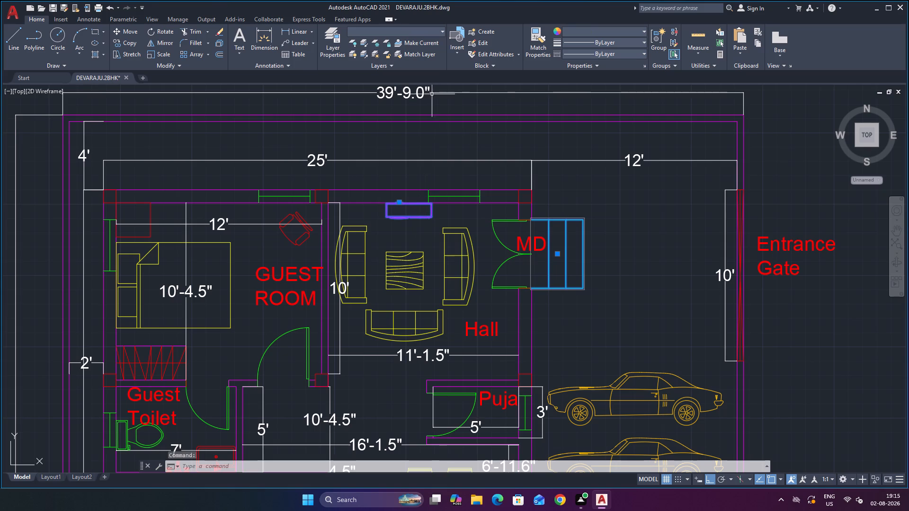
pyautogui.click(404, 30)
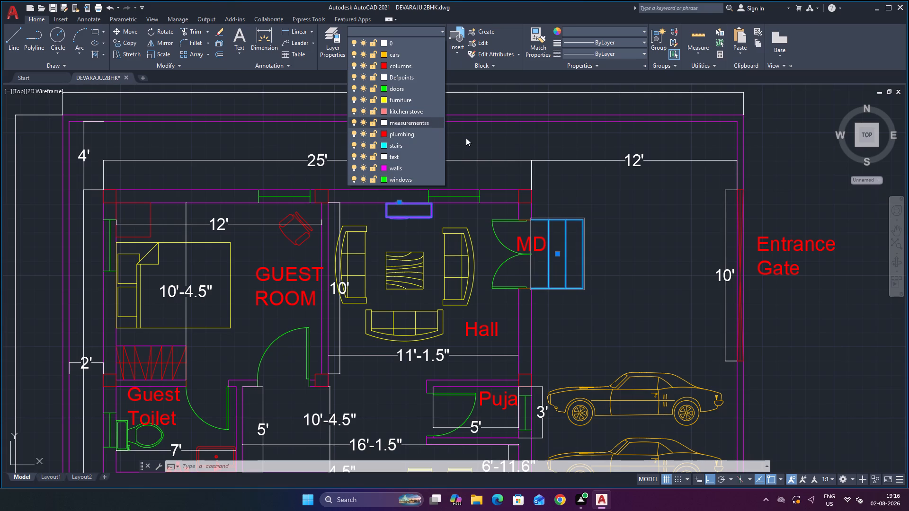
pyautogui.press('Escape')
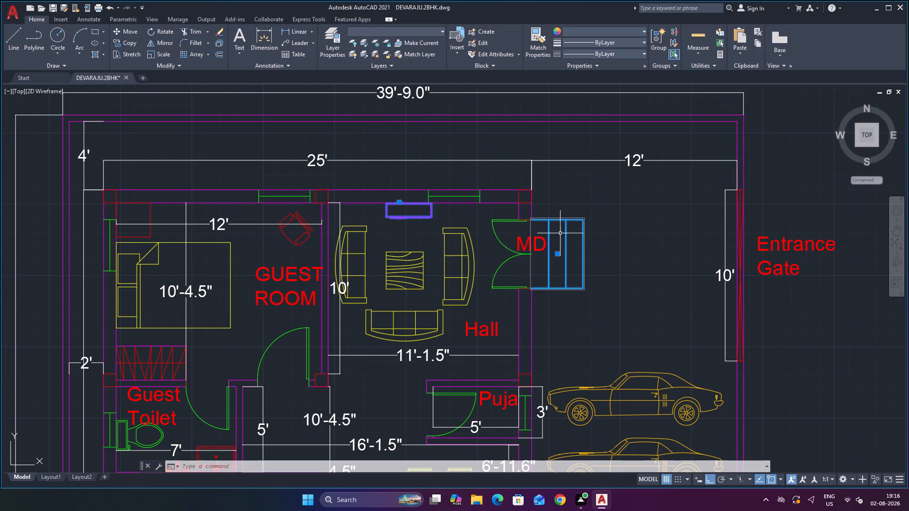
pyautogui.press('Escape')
# Save the drawing with the recoloured entrance steps.
pyautogui.scroll(-1, 556, 298)
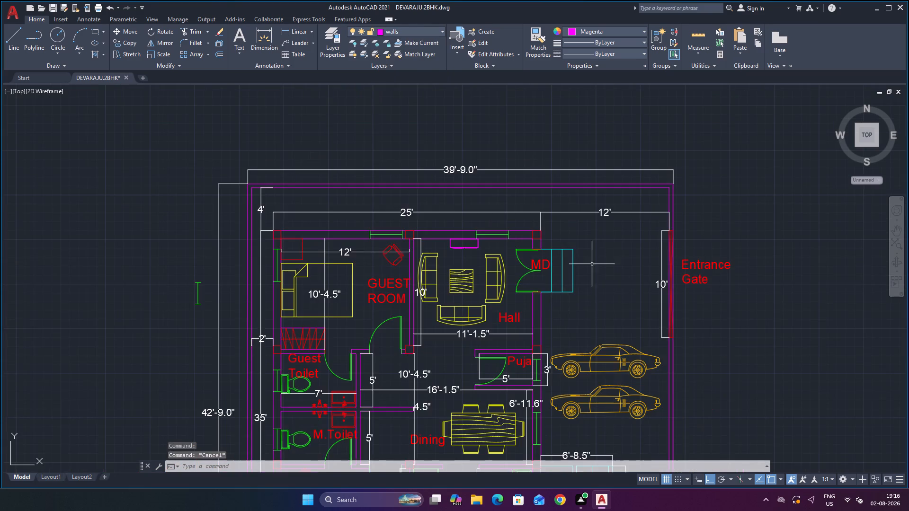
pyautogui.scroll(1, 582, 256)
pyautogui.scroll(-1, 354, 305)
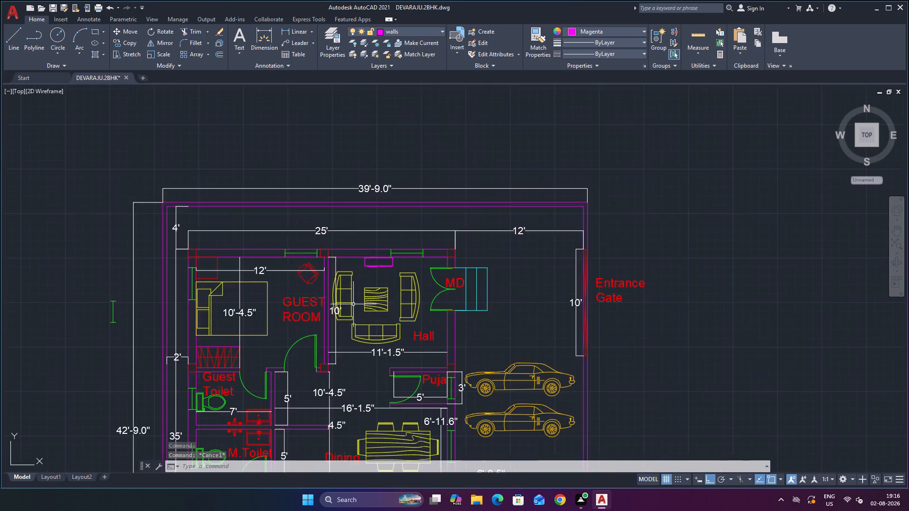
pyautogui.scroll(-3, 353, 304)
pyautogui.scroll(3, 368, 343)
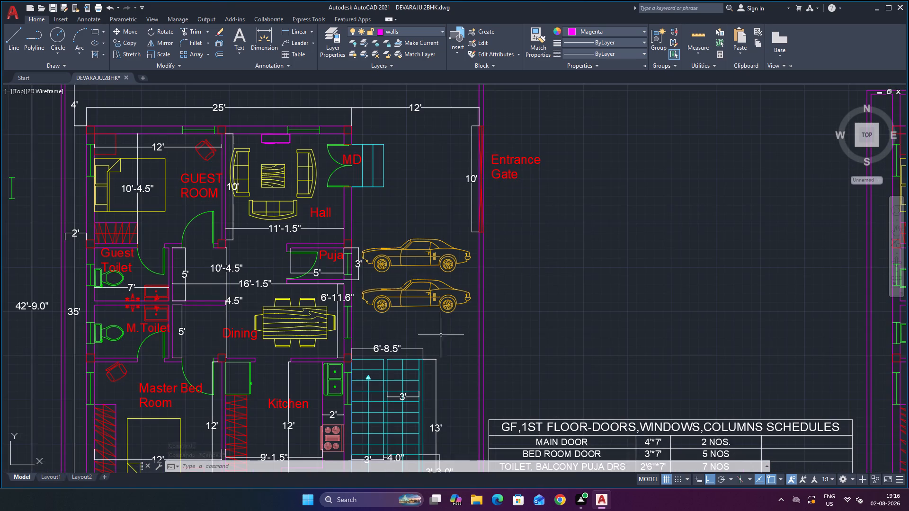
pyautogui.scroll(-2, 448, 334)
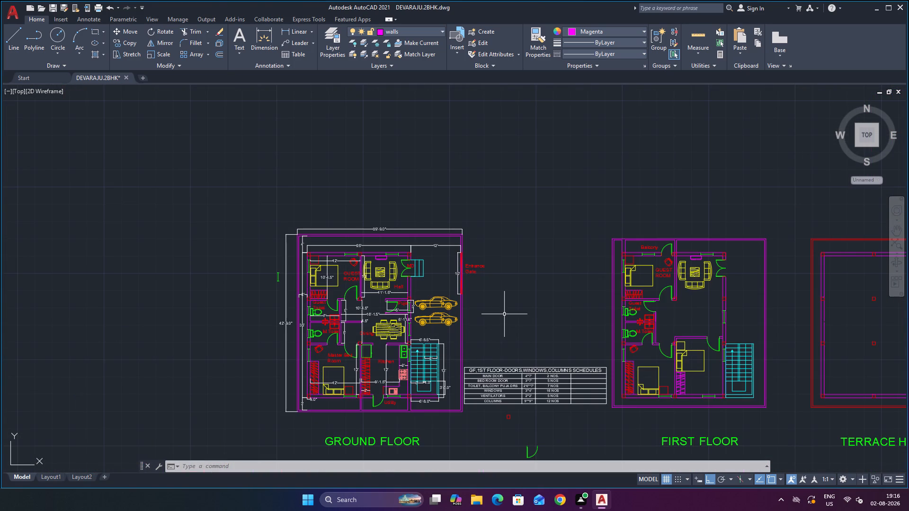
pyautogui.hotkey('ctrl', 's')
pyautogui.hotkey('ctrl', 's')
# Save the drawing again with all three floor plans in view.
pyautogui.scroll(-2, 504, 314)
pyautogui.scroll(3, 505, 314)
pyautogui.scroll(-1, 505, 313)
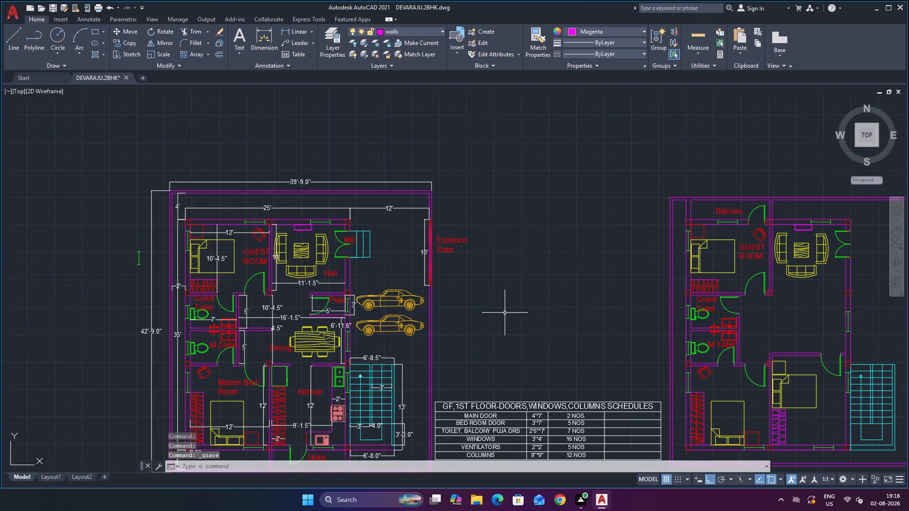
pyautogui.scroll(-2, 505, 313)
pyautogui.scroll(2, 586, 347)
pyautogui.scroll(-2, 586, 347)
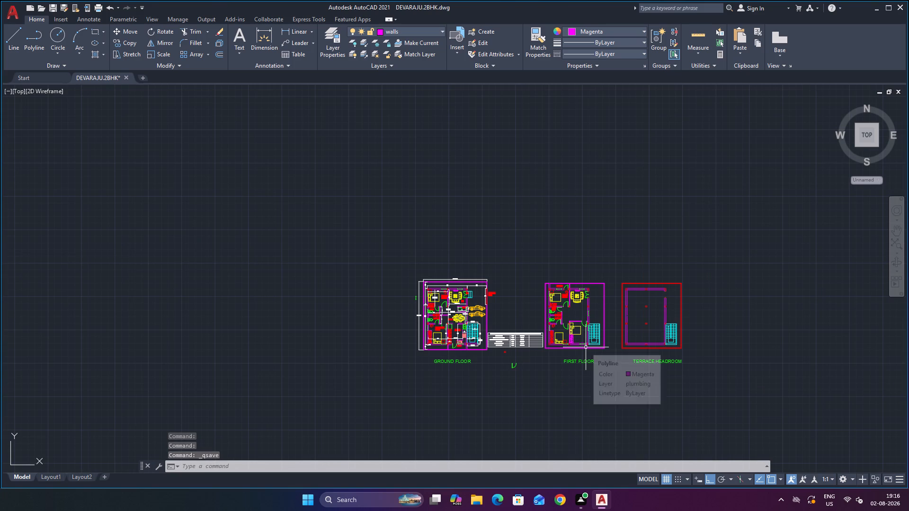
pyautogui.hotkey('ctrl', 's')
pyautogui.hotkey('ctrl', 's')
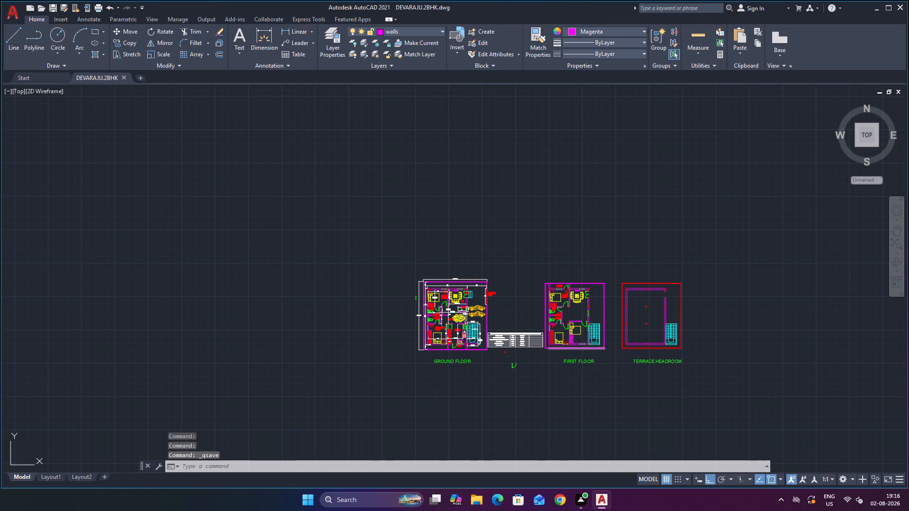
pyautogui.hotkey('ctrl', 's')
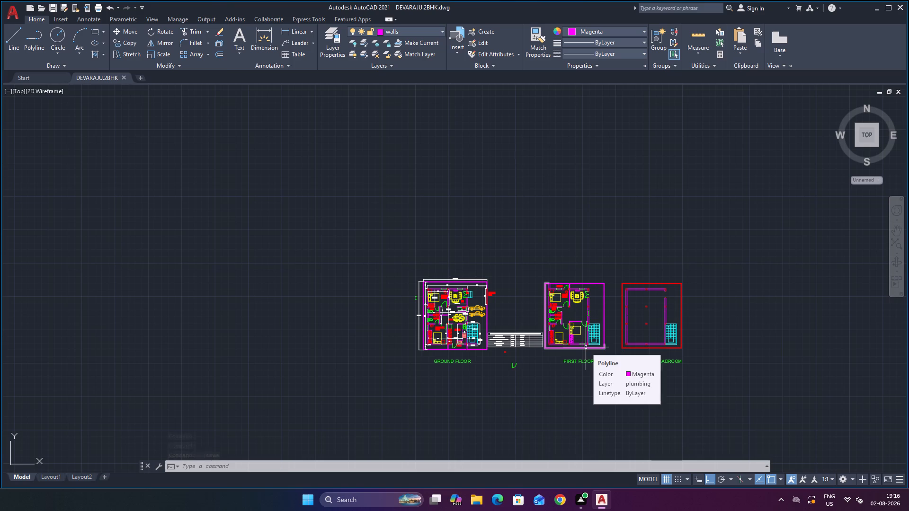
# Recolour the terrace headroom plan's outer boundary wall lines to Magenta and set the walls layer's colour to magenta.
pyautogui.scroll(2, 718, 385)
pyautogui.scroll(-1, 681, 267)
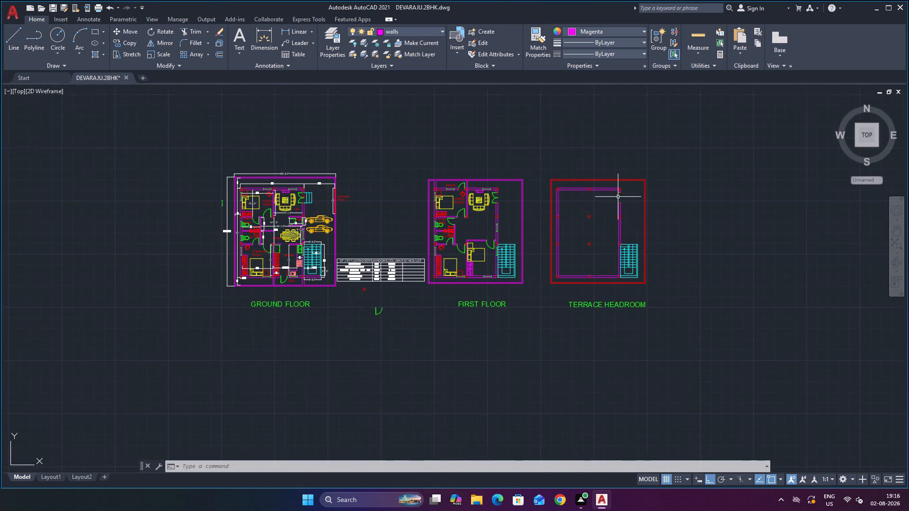
pyautogui.scroll(2, 618, 197)
pyautogui.moveTo(715, 190); pyautogui.dragTo(686, 194)
pyautogui.click(660, 211)
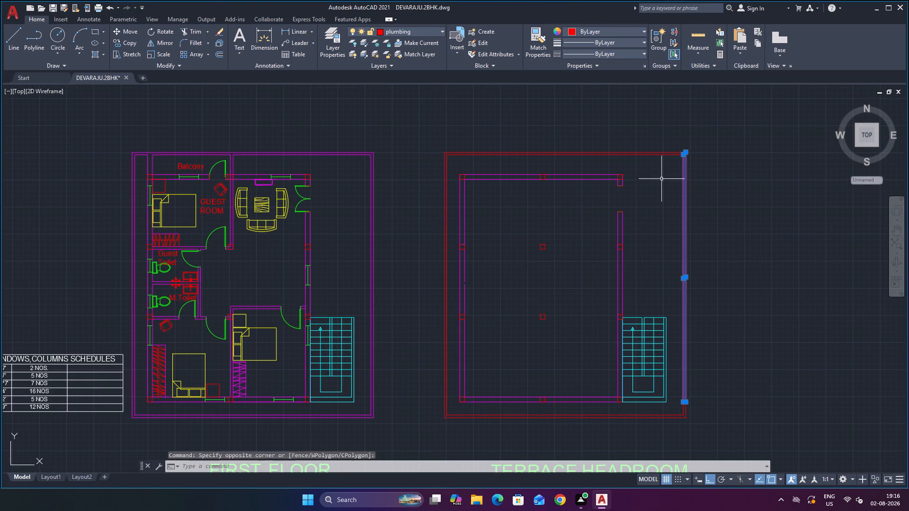
pyautogui.moveTo(648, 115); pyautogui.dragTo(648, 142)
pyautogui.moveTo(649, 157); pyautogui.dragTo(650, 168)
pyautogui.moveTo(649, 180); pyautogui.dragTo(660, 120)
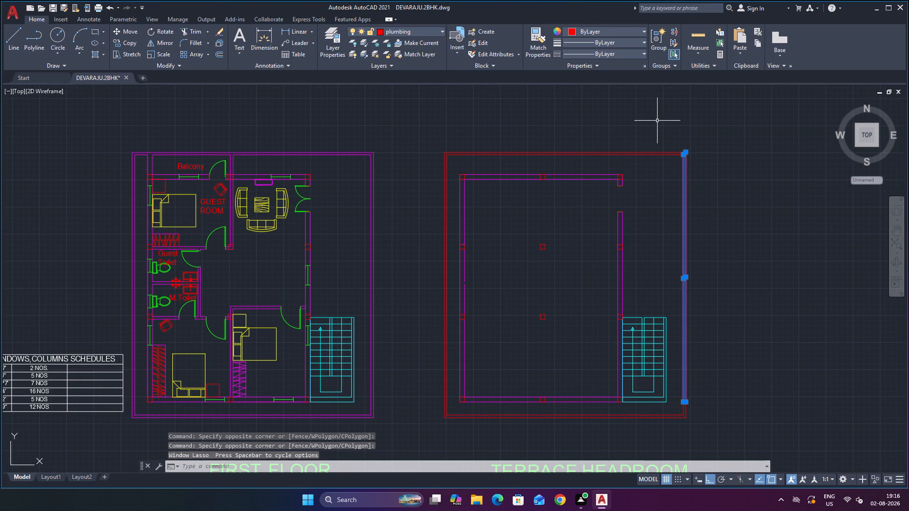
pyautogui.click(657, 121)
pyautogui.click(645, 168)
pyautogui.click(413, 190)
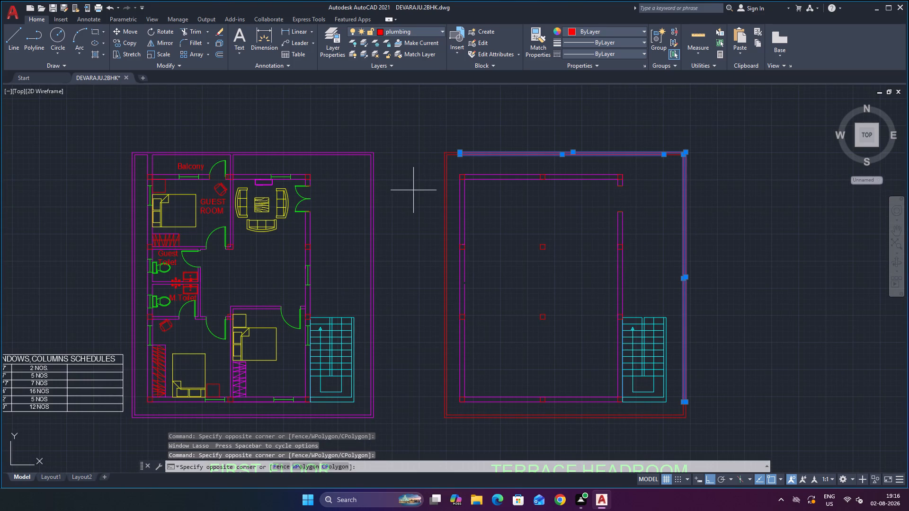
pyautogui.click(454, 139)
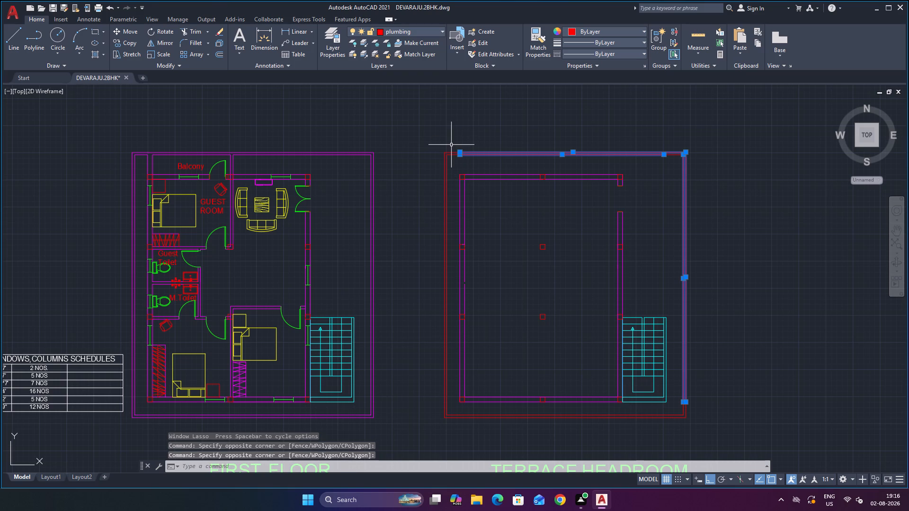
pyautogui.click(451, 145)
pyautogui.click(427, 224)
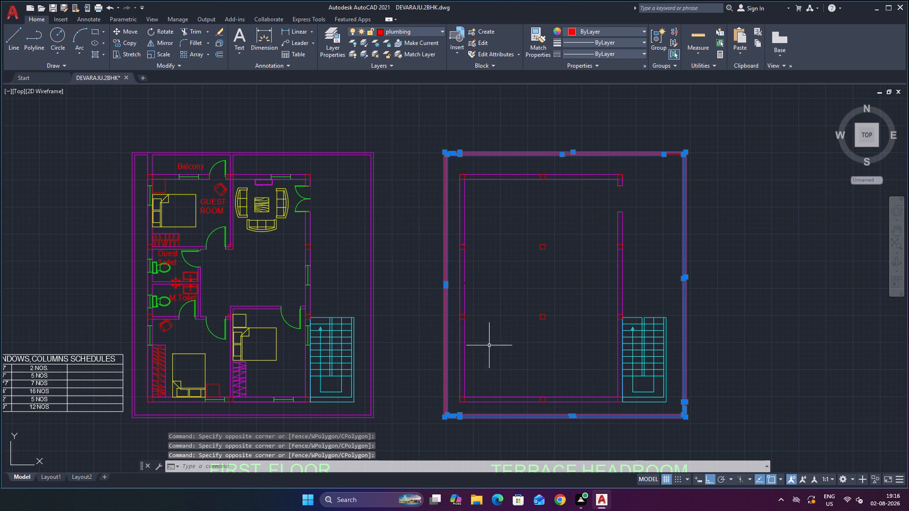
pyautogui.click(409, 32)
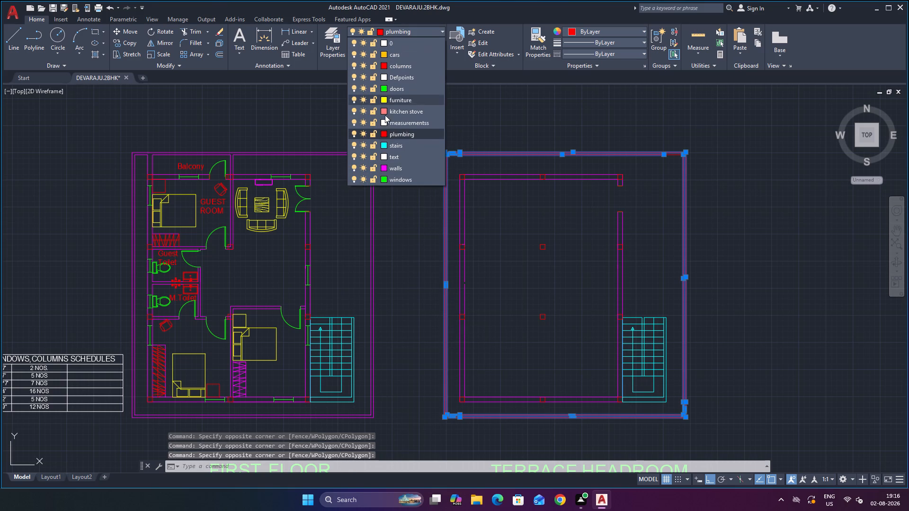
pyautogui.click(383, 165)
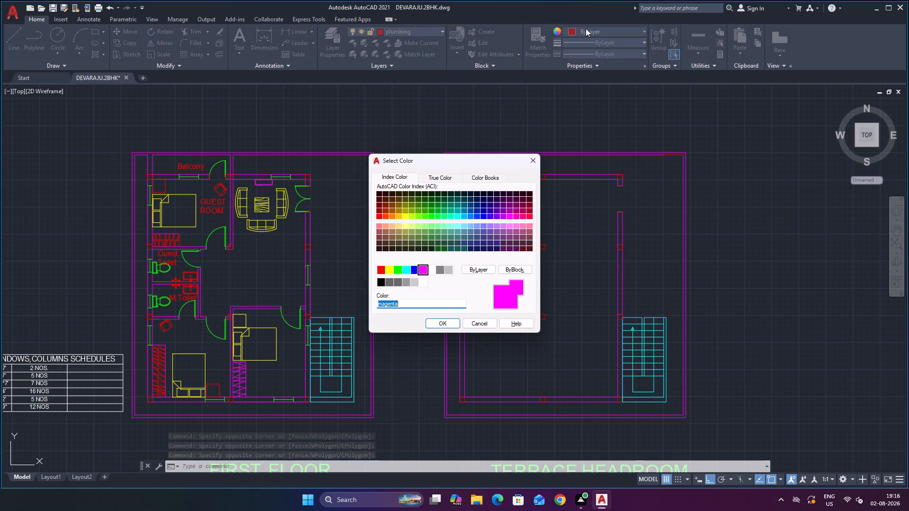
pyautogui.click(441, 322)
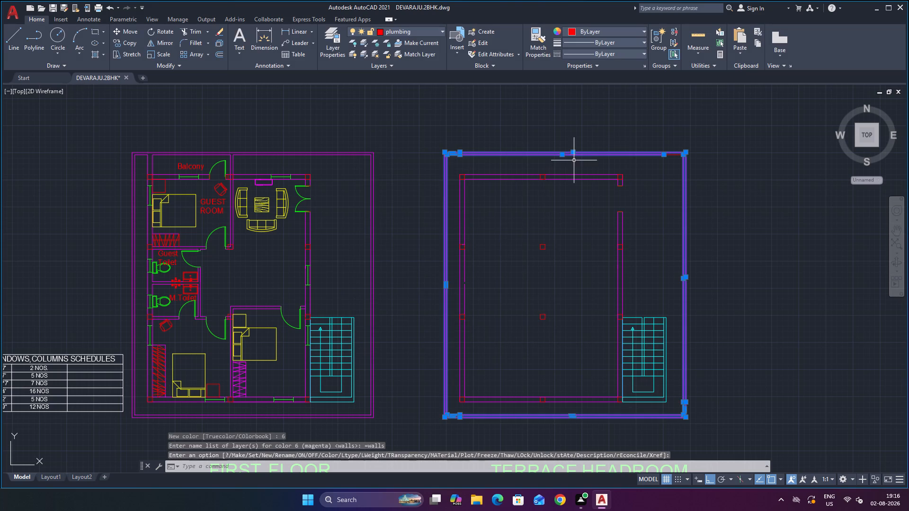
pyautogui.click(600, 30)
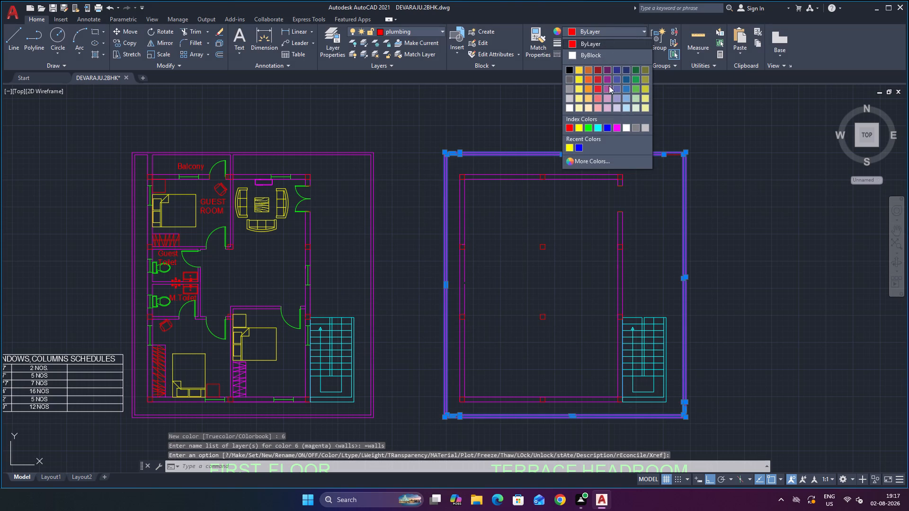
pyautogui.click(615, 126)
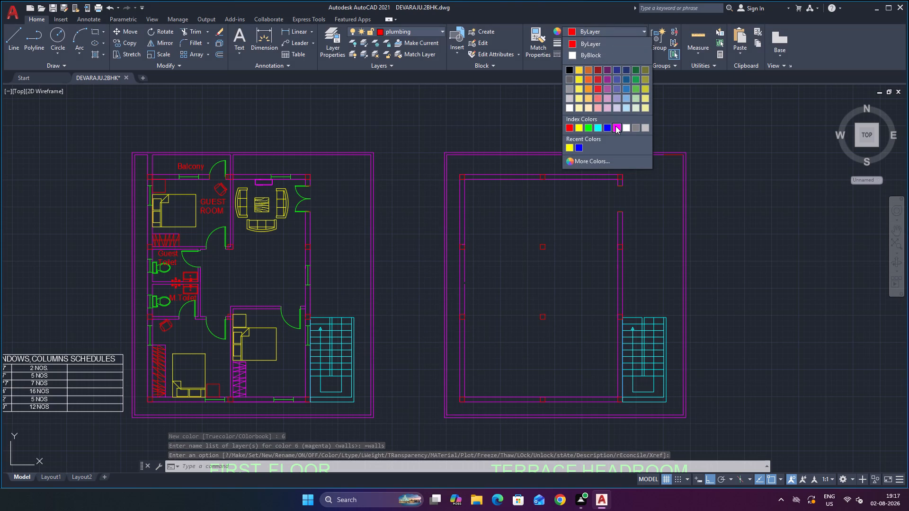
pyautogui.click(621, 110)
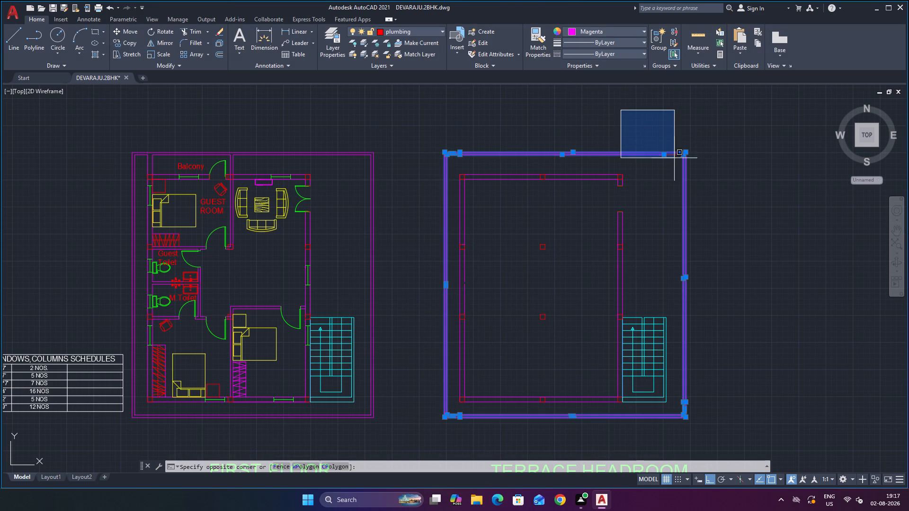
pyautogui.click(681, 130)
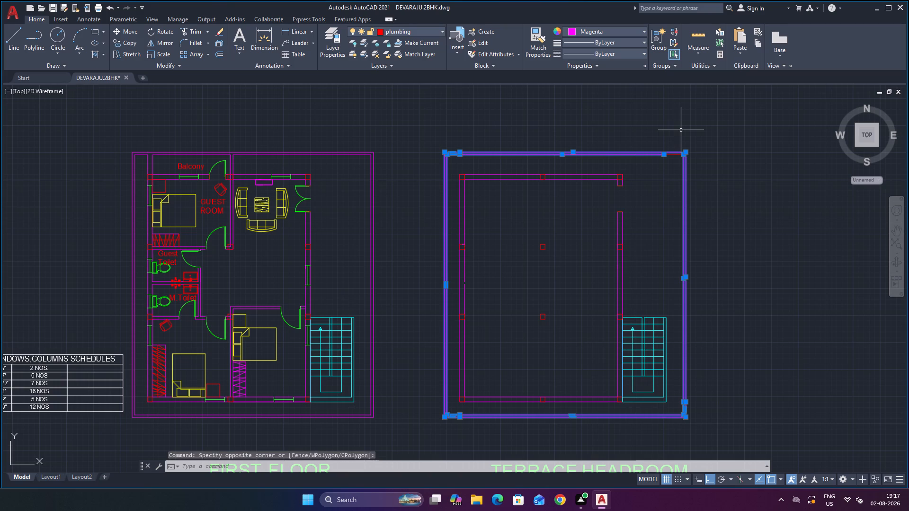
pyautogui.press('Escape')
# Recolour the remaining short inner boundary line at the terrace's north-east corner to Magenta and put it on the walls layer.
pyautogui.scroll(3, 686, 132)
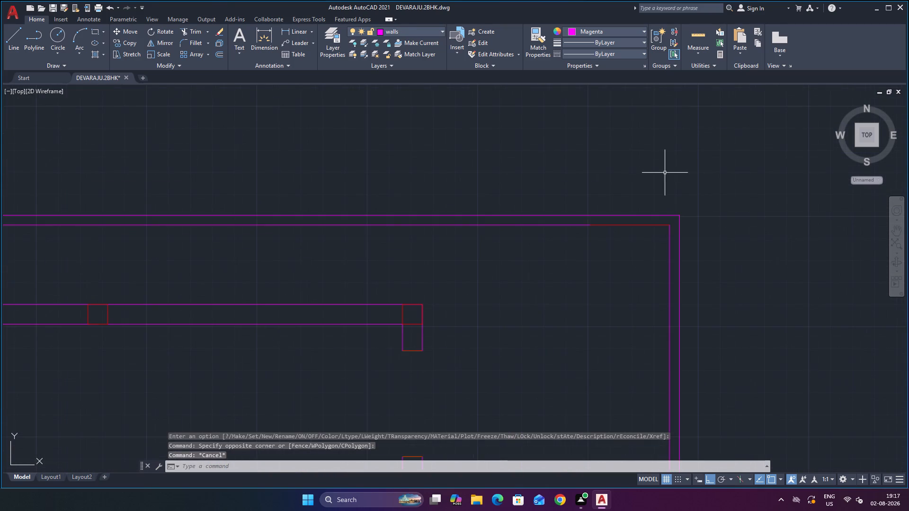
pyautogui.click(625, 225)
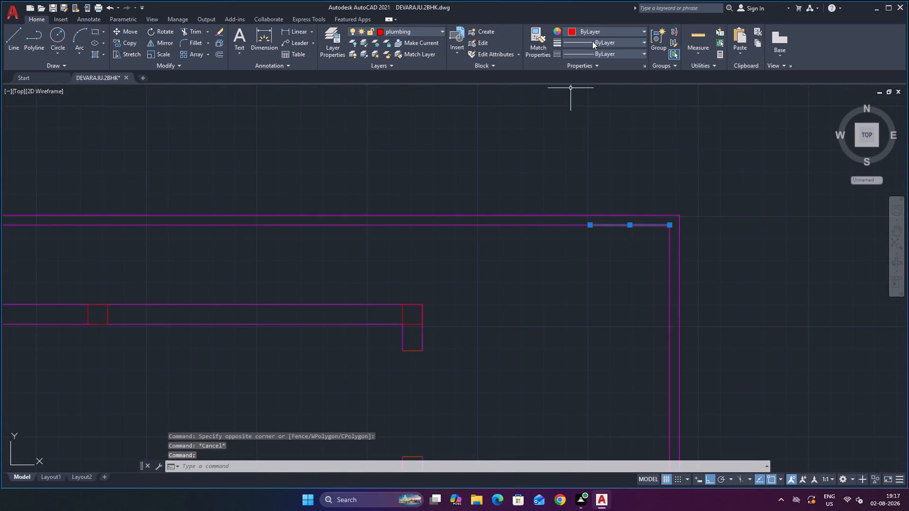
pyautogui.click(601, 32)
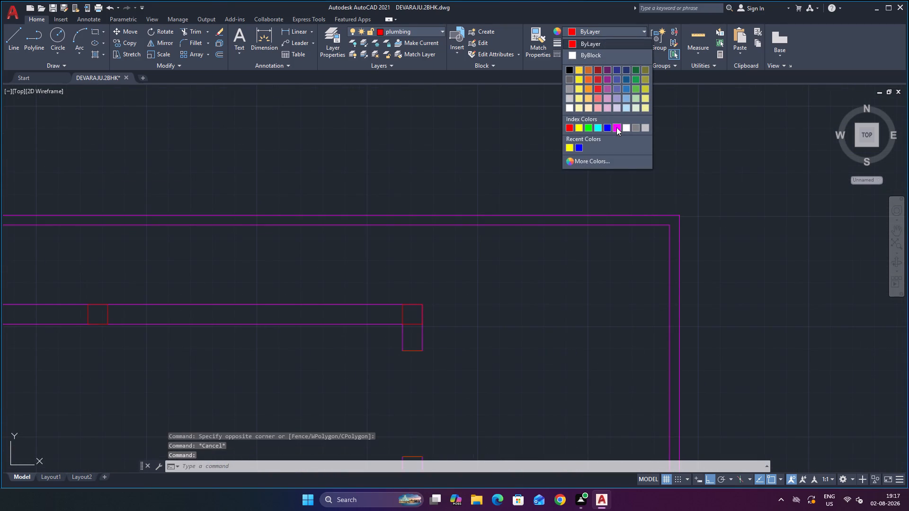
pyautogui.click(616, 126)
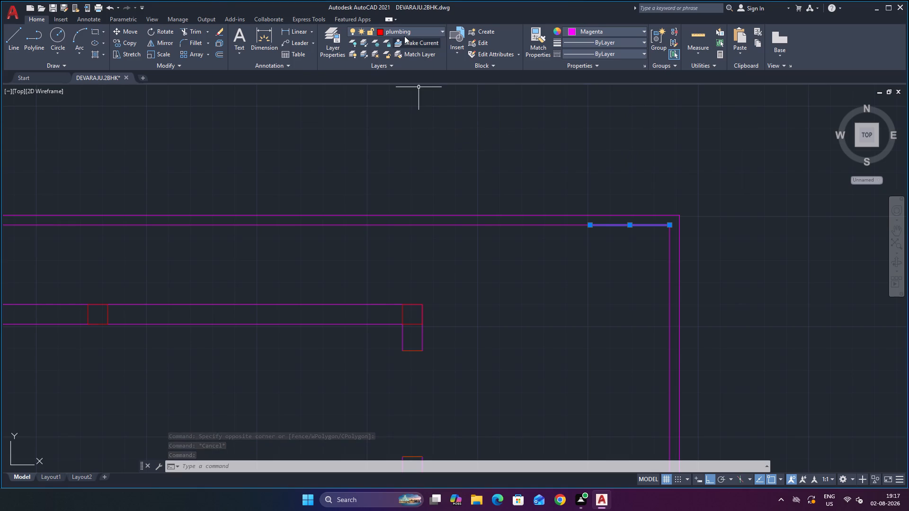
pyautogui.click(404, 31)
pyautogui.click(390, 165)
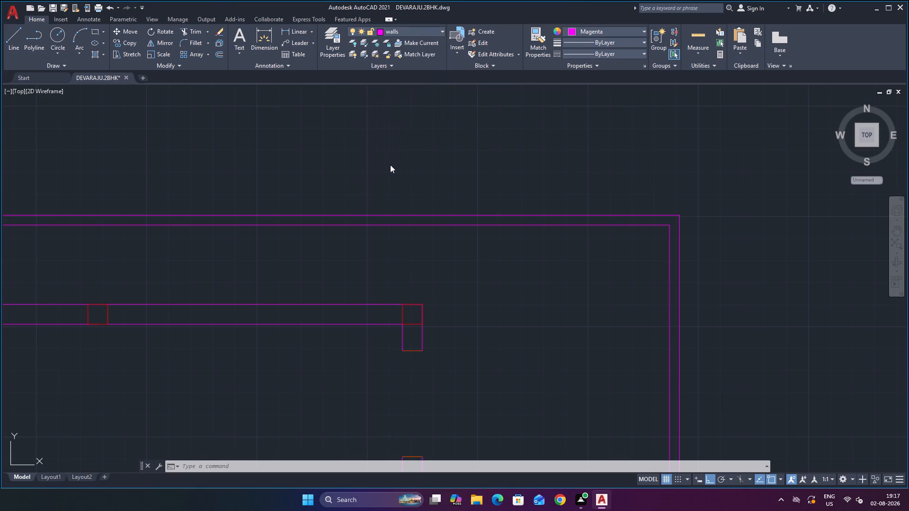
pyautogui.scroll(-3, 494, 151)
pyautogui.press('Escape')
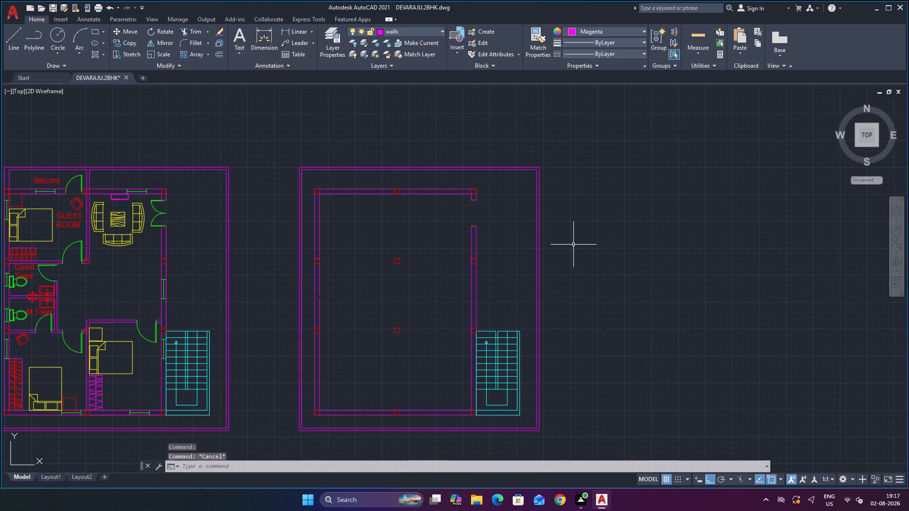
# Save the drawing with the recoloured terrace boundary walls.
pyautogui.hotkey('ctrl', 's')
pyautogui.hotkey('ctrl', 's')
pyautogui.hotkey('ctrl', 's')
pyautogui.hotkey('ctrl', 's')
pyautogui.hotkey('ctrl', 's')
pyautogui.hotkey('ctrl', 's')
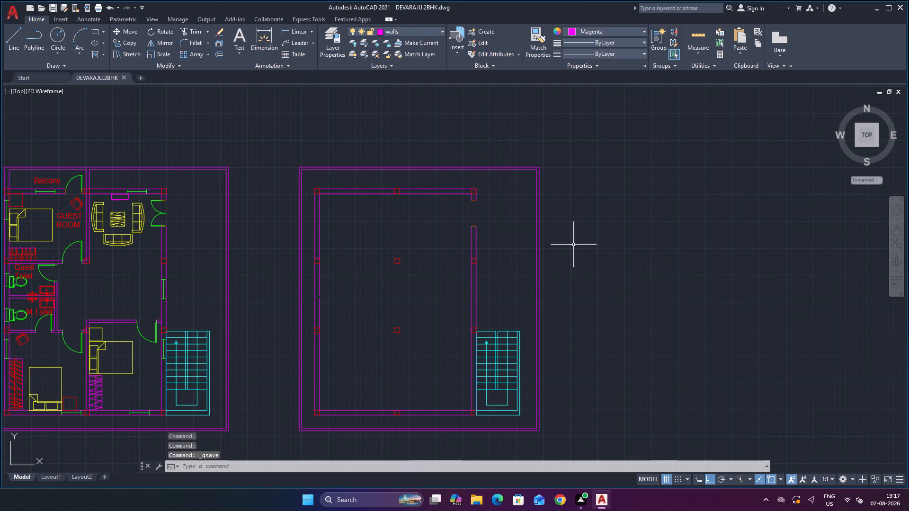
pyautogui.hotkey('ctrl', 's')
# Draw two crossing diagonals and both side lines across the opening in the terrace headroom's east wall, with Ortho off.
pyautogui.scroll(-2, 577, 246)
pyautogui.scroll(1, 200, 280)
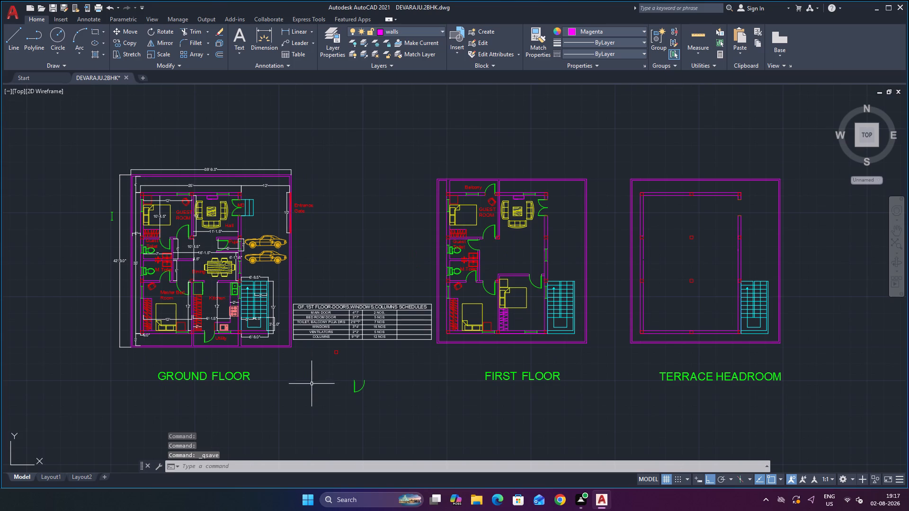
pyautogui.scroll(1, 318, 380)
pyautogui.scroll(-2, 342, 380)
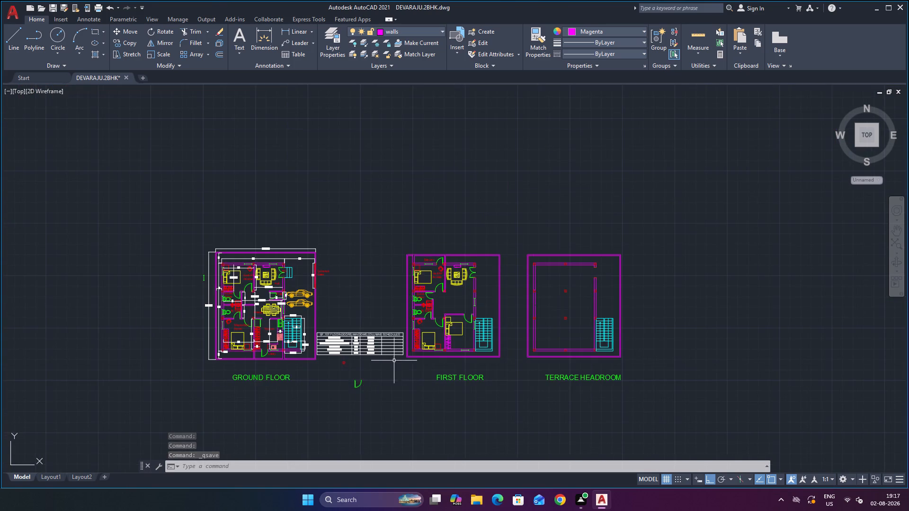
pyautogui.scroll(1, 399, 357)
pyautogui.scroll(2, 741, 253)
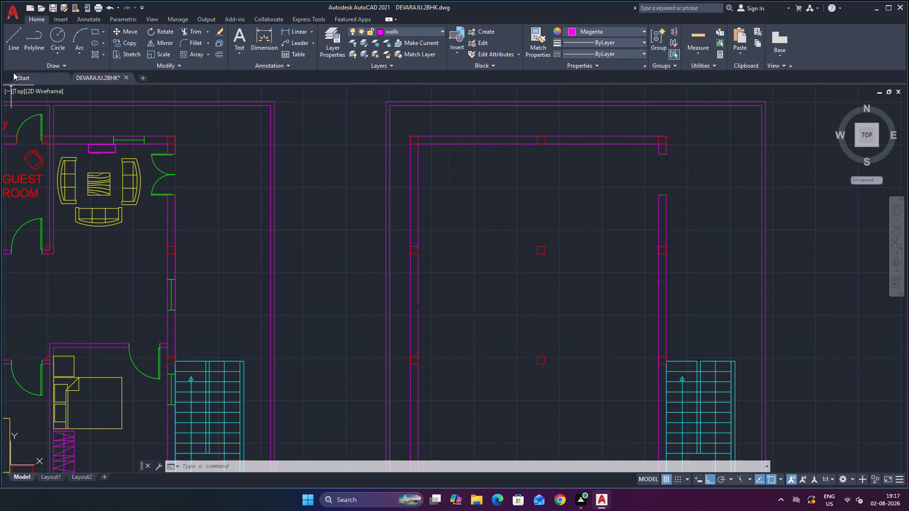
pyautogui.click(8, 43)
pyautogui.scroll(2, 670, 217)
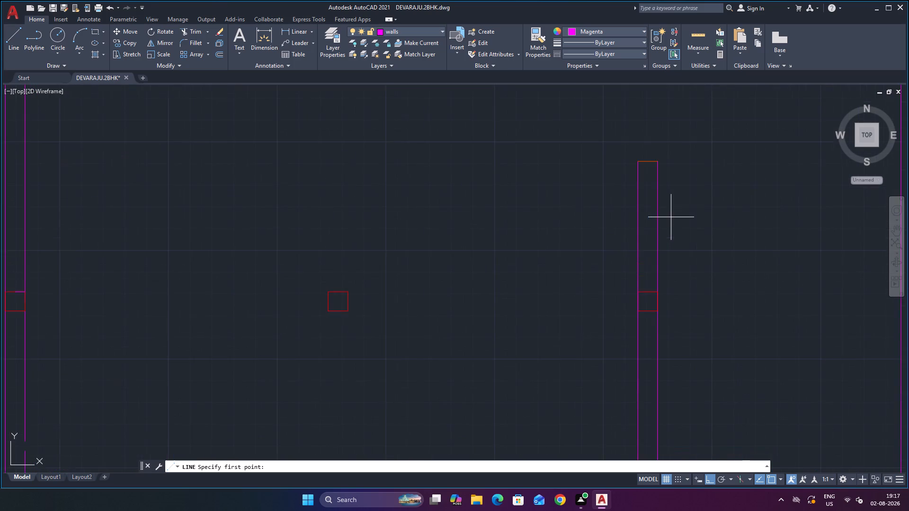
pyautogui.scroll(-3, 678, 195)
pyautogui.scroll(2, 682, 147)
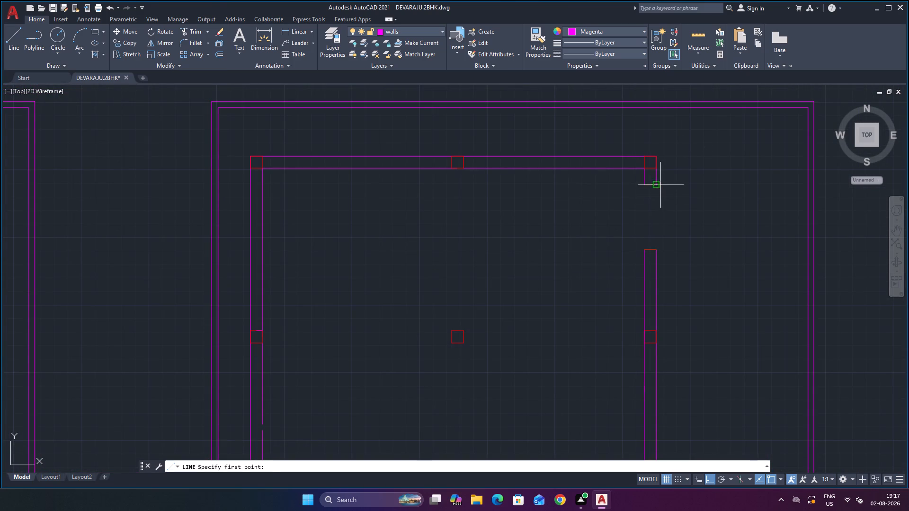
pyautogui.click(659, 184)
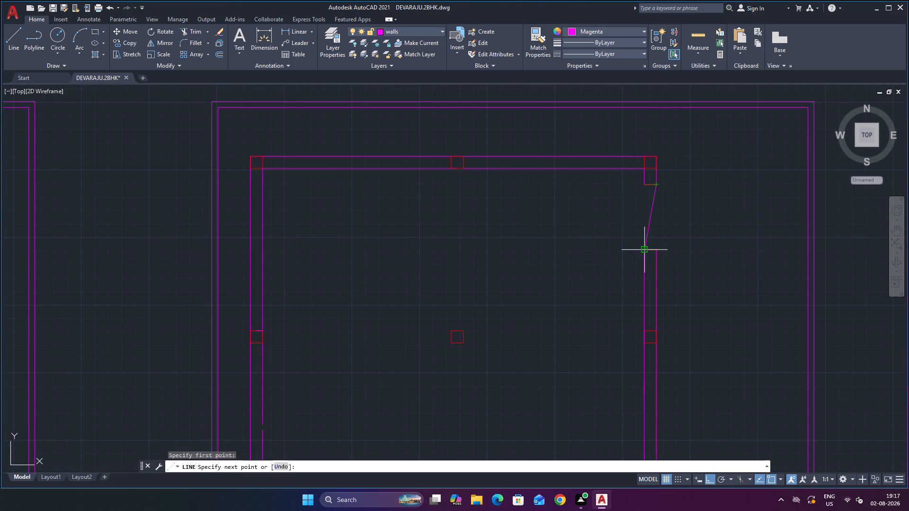
pyautogui.press('F8')
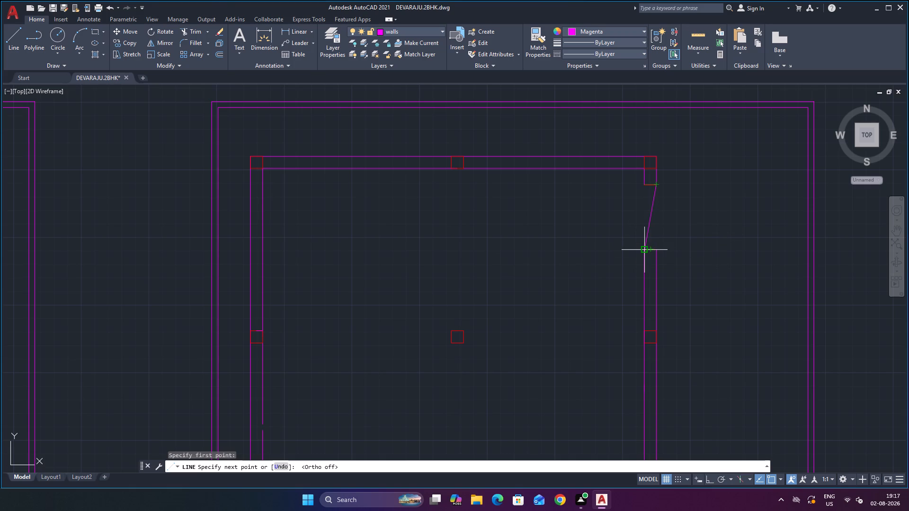
pyautogui.click(644, 250)
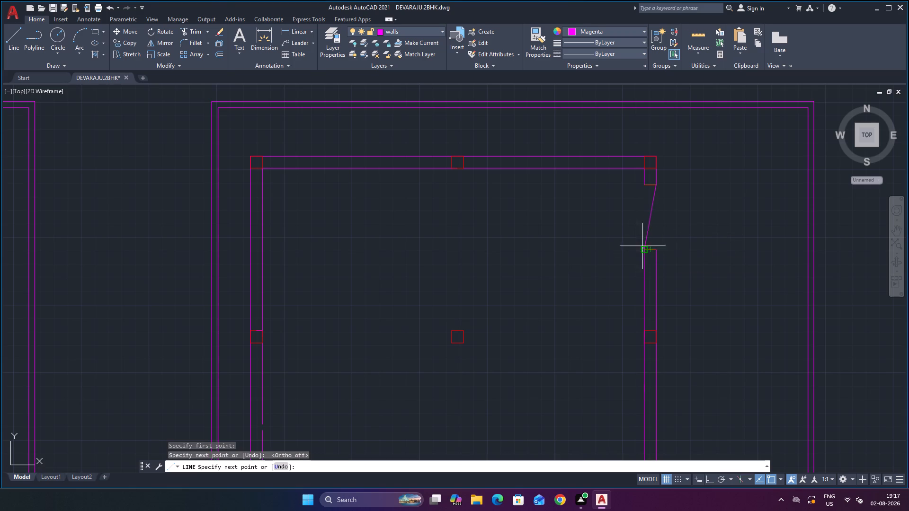
pyautogui.click(643, 188)
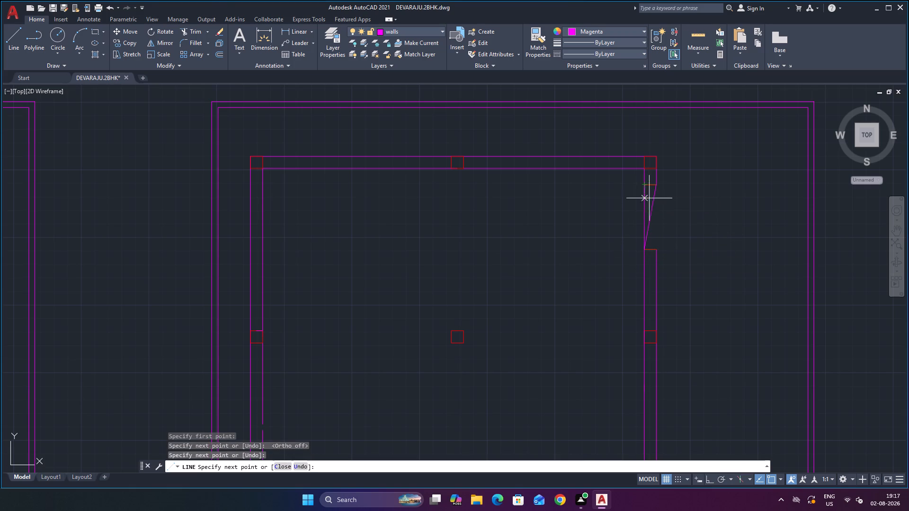
pyautogui.click(655, 252)
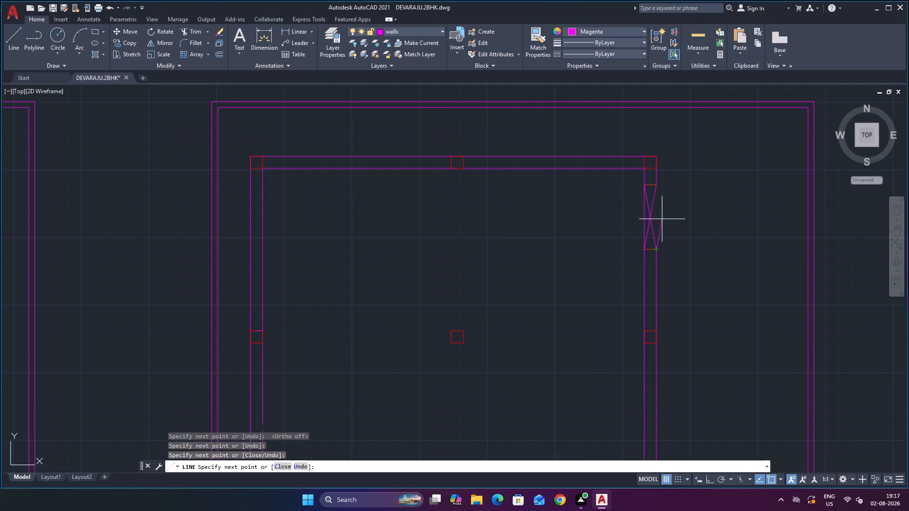
pyautogui.click(656, 185)
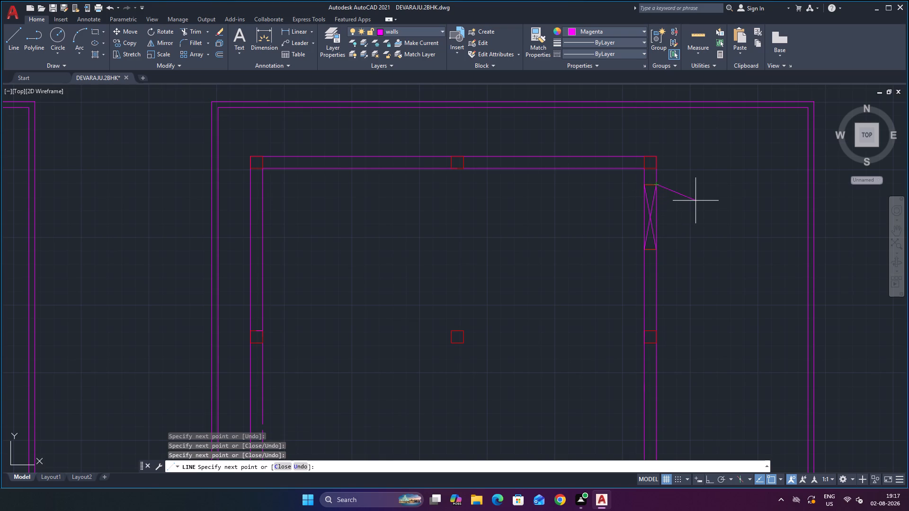
pyautogui.press('Escape')
pyautogui.scroll(-2, 690, 233)
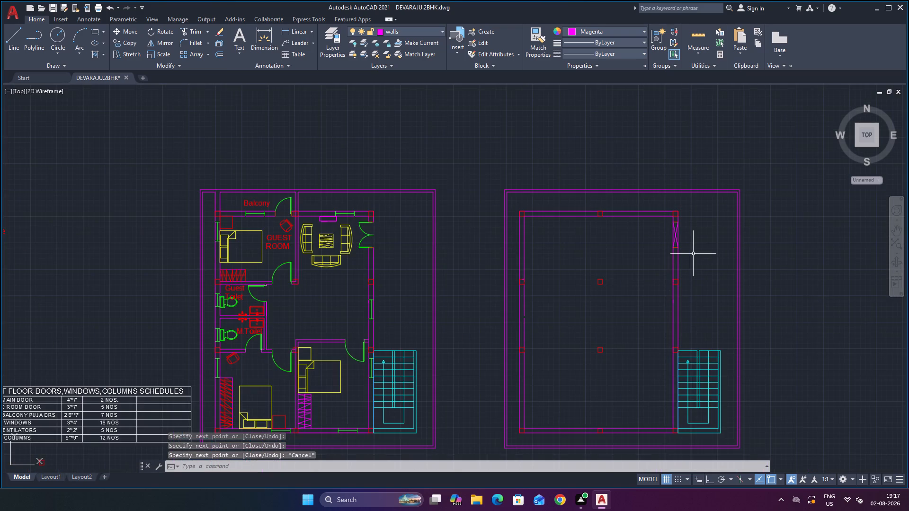
pyautogui.scroll(2, 707, 241)
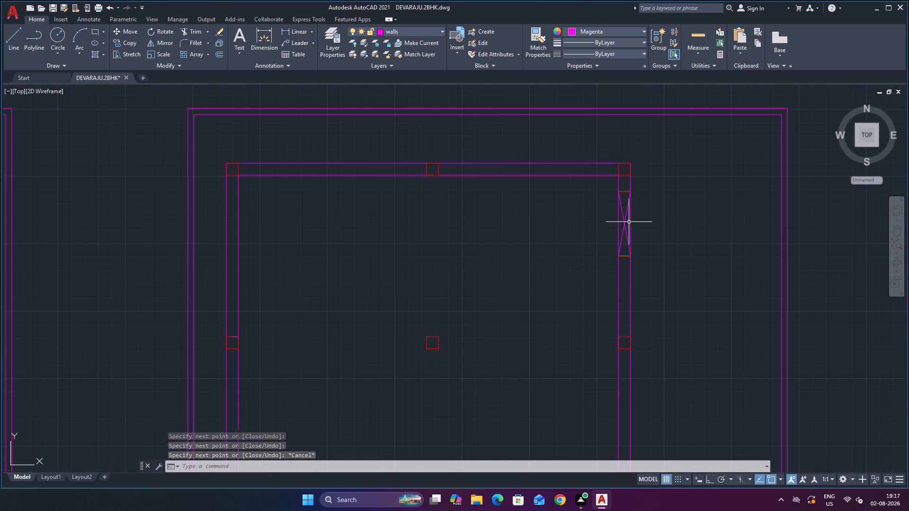
pyautogui.press('Escape')
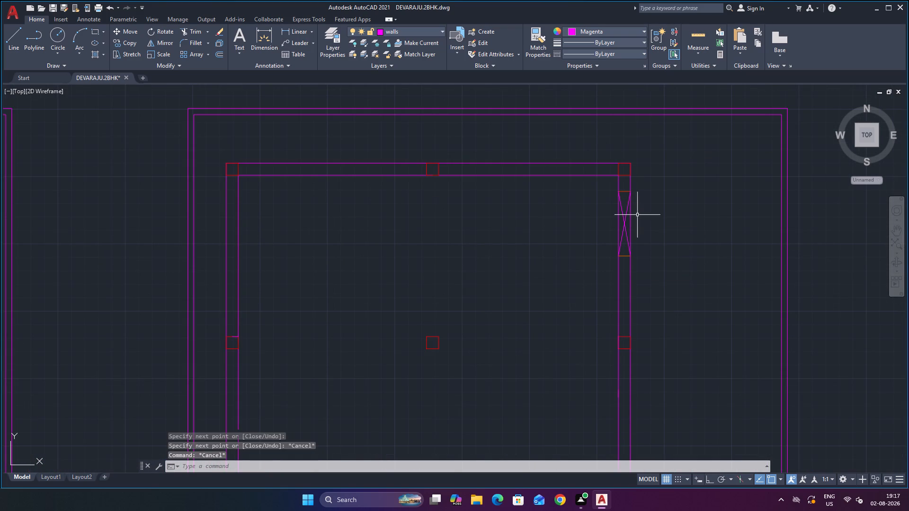
# Trim away the crossing diagonals and both side lines within the opening in the terrace headroom's east wall.
pyautogui.click(721, 227)
pyautogui.write('TR')
pyautogui.press('Return')
pyautogui.click(681, 225)
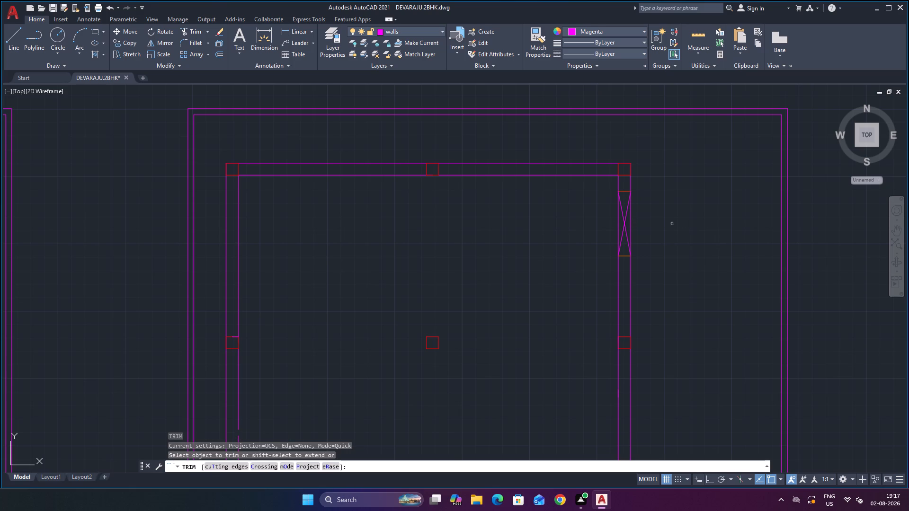
pyautogui.click(672, 222)
pyautogui.click(543, 221)
pyautogui.moveTo(642, 238); pyautogui.dragTo(629, 237)
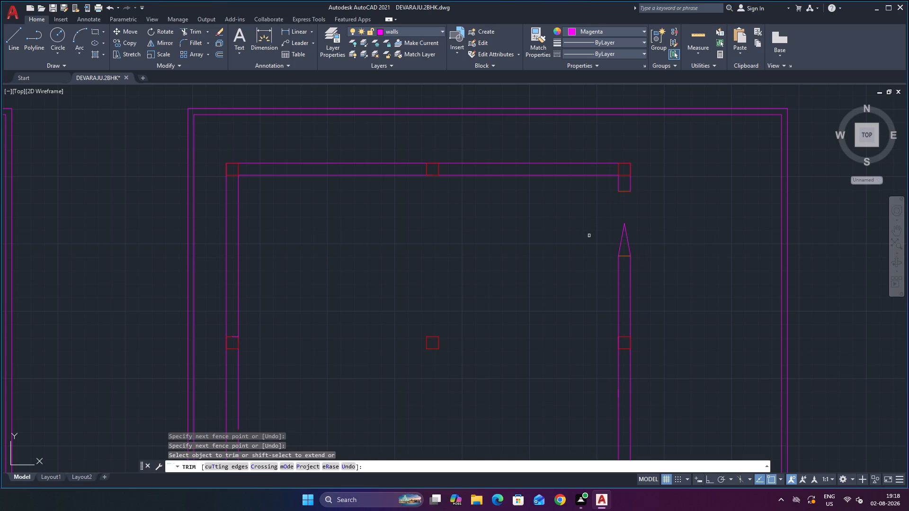
pyautogui.click(619, 233)
pyautogui.click(621, 232)
pyautogui.click(622, 231)
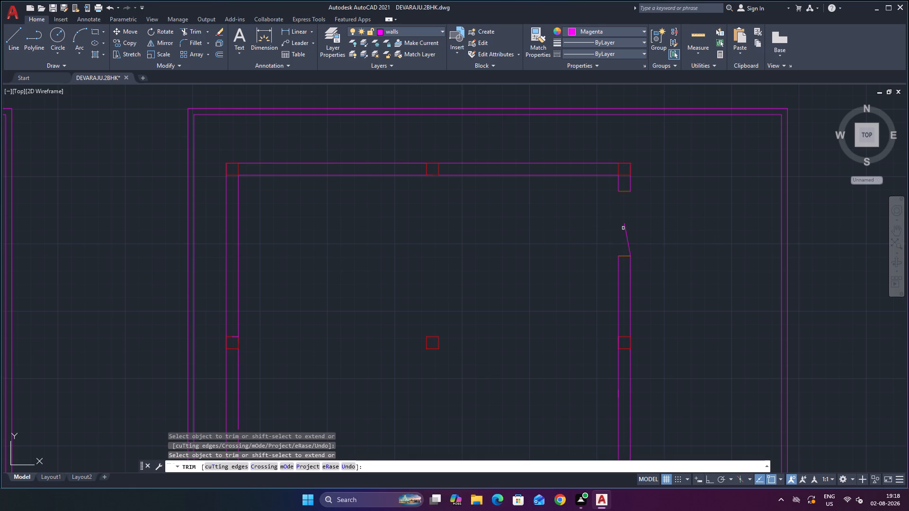
pyautogui.click(625, 225)
pyautogui.scroll(-2, 629, 220)
pyautogui.scroll(1, 629, 222)
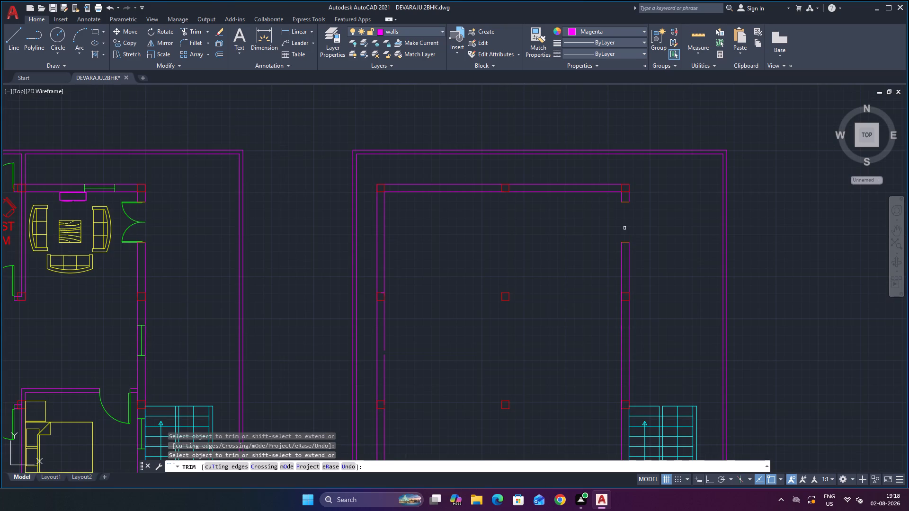
# Save the drawing with the trimmed wall opening.
pyautogui.press('F4')
pyautogui.hotkey('ctrl', 's')
pyautogui.hotkey('ctrl', 's')
pyautogui.hotkey('ctrl', 's')
# Recolour the two short end lines on either side of the terrace headroom's east wall opening to Magenta.
pyautogui.scroll(-2, 651, 240)
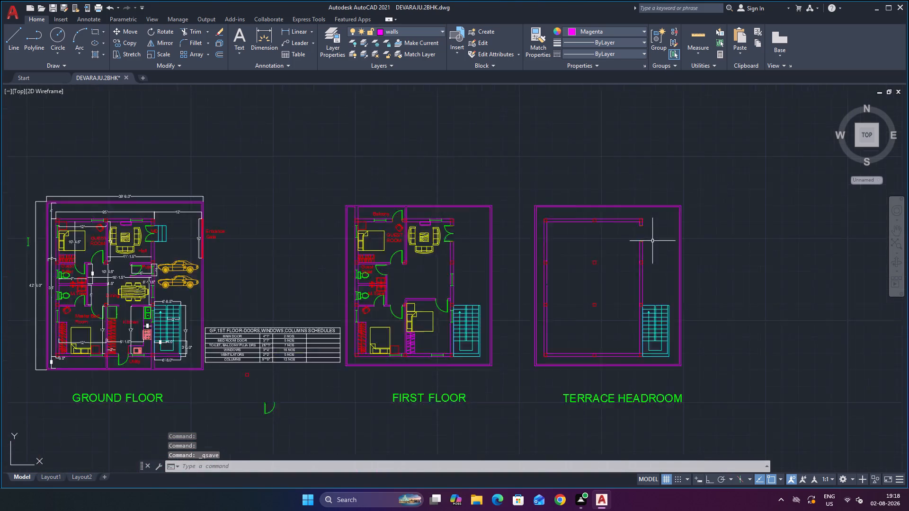
pyautogui.scroll(-1, 652, 241)
pyautogui.scroll(2, 673, 267)
pyautogui.scroll(2, 642, 185)
pyautogui.scroll(1, 587, 172)
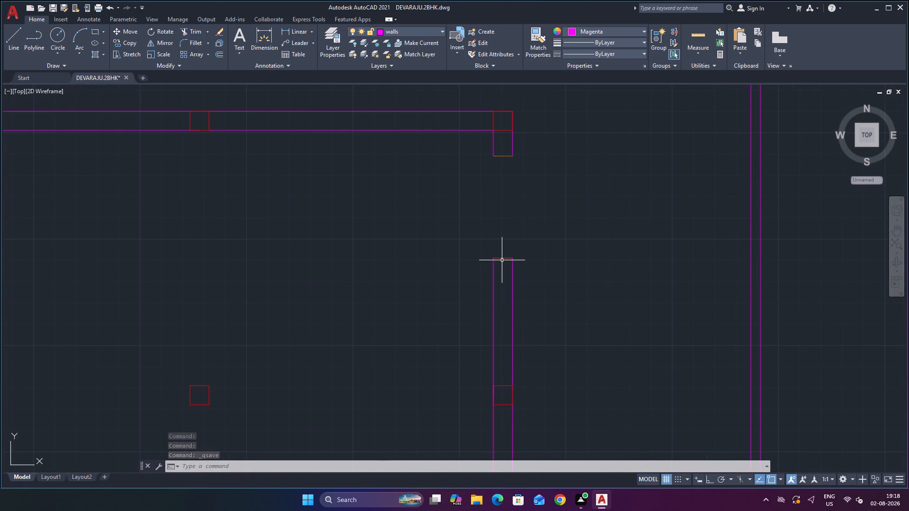
pyautogui.click(502, 258)
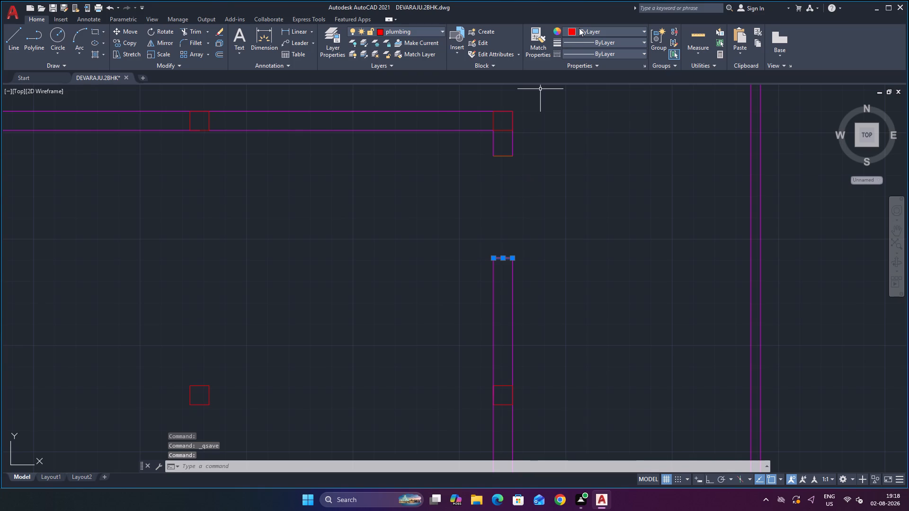
pyautogui.click(579, 28)
pyautogui.click(614, 125)
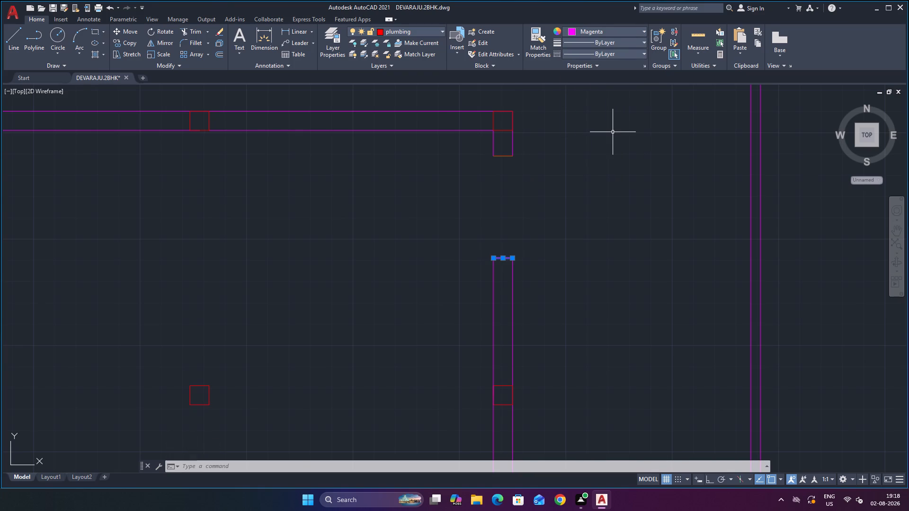
pyautogui.click(506, 156)
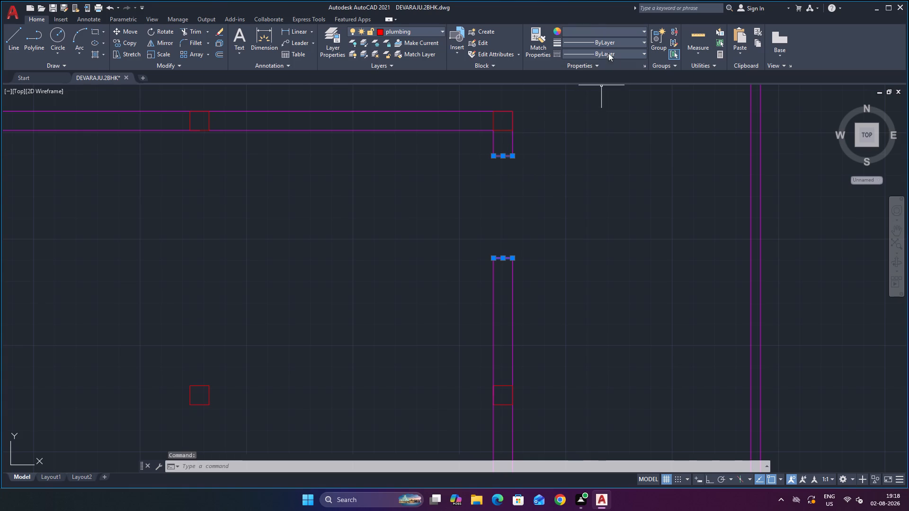
pyautogui.click(605, 30)
pyautogui.click(615, 126)
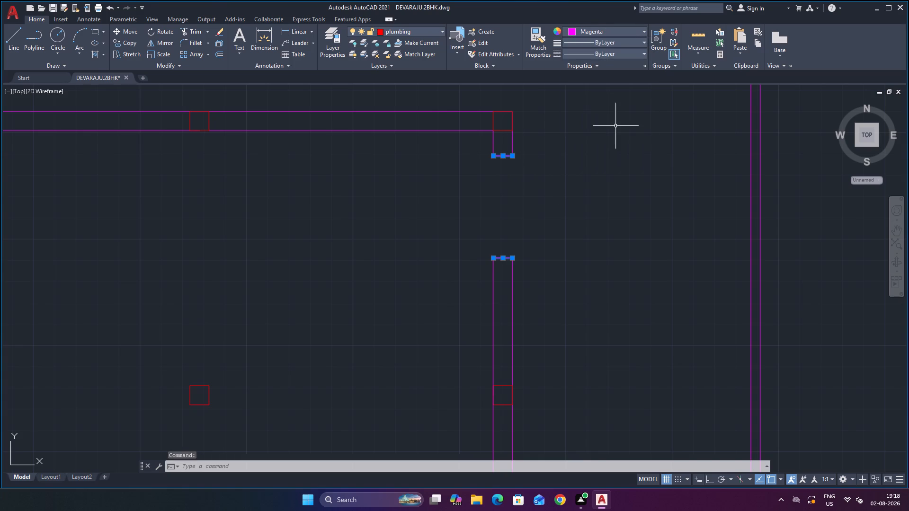
pyautogui.press('Escape')
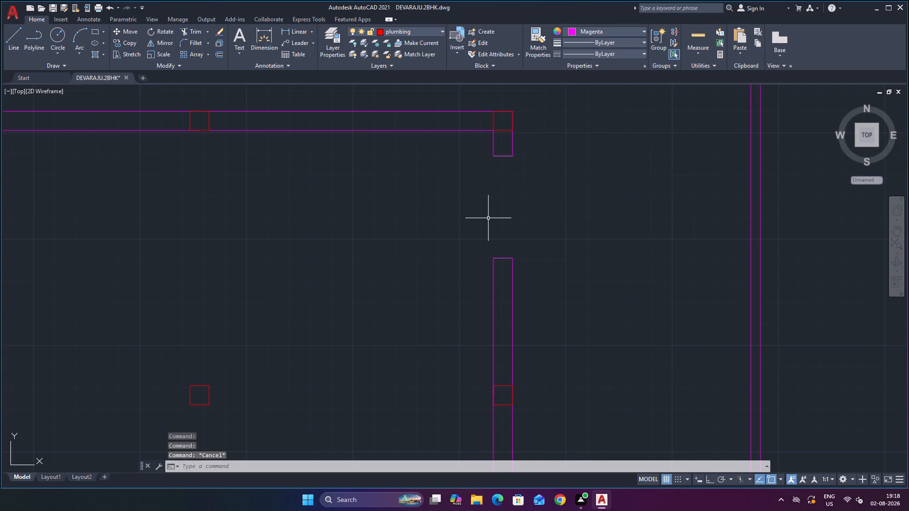
# Save the drawing with the recoloured opening end lines.
pyautogui.scroll(-3, 558, 227)
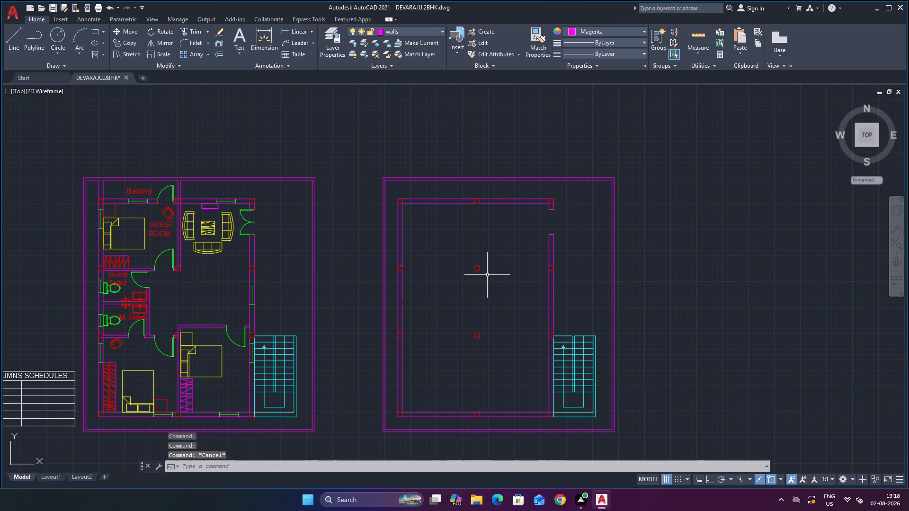
pyautogui.hotkey('ctrl', 's')
pyautogui.hotkey('ctrl', 's')
pyautogui.hotkey('ctrl', 's')
# Recolour the Entrance Gate label beside the ground floor plan to Green.
pyautogui.scroll(-1, 491, 272)
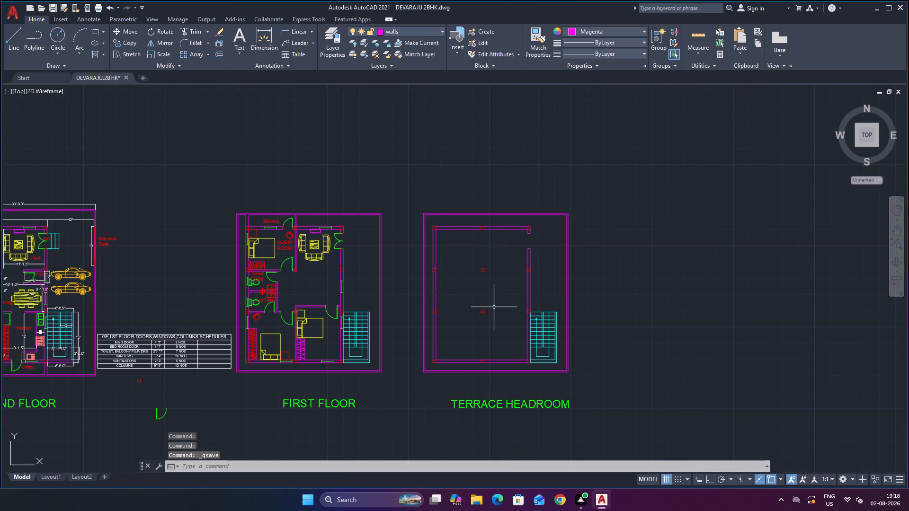
pyautogui.scroll(1, 531, 278)
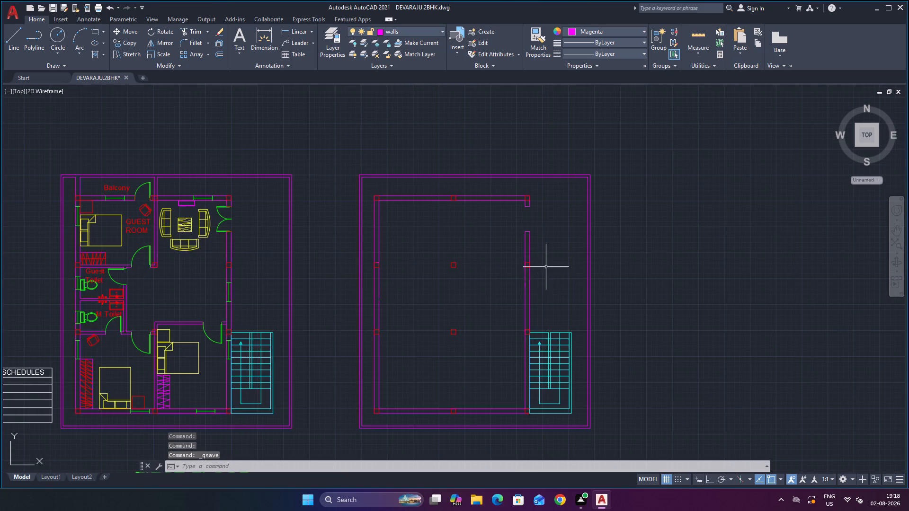
pyautogui.scroll(1, 549, 258)
pyautogui.scroll(-4, 550, 259)
pyautogui.scroll(1, 430, 310)
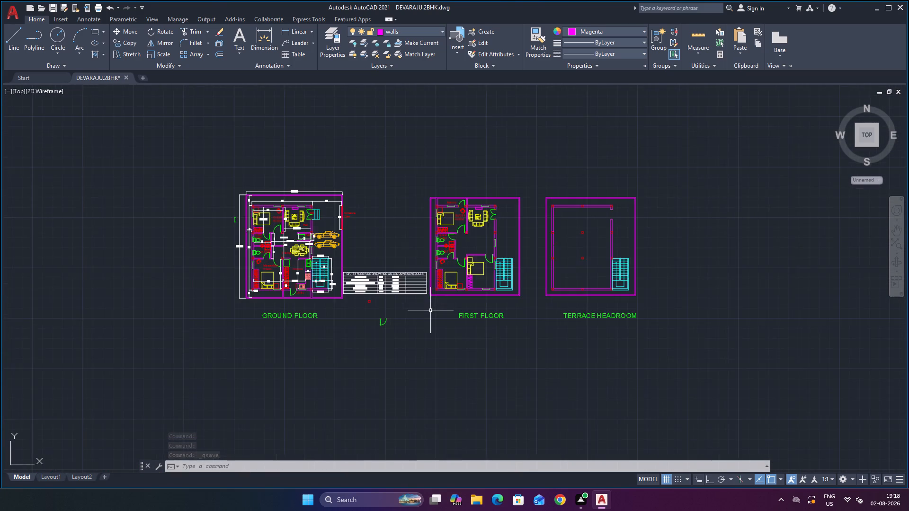
pyautogui.scroll(1, 430, 310)
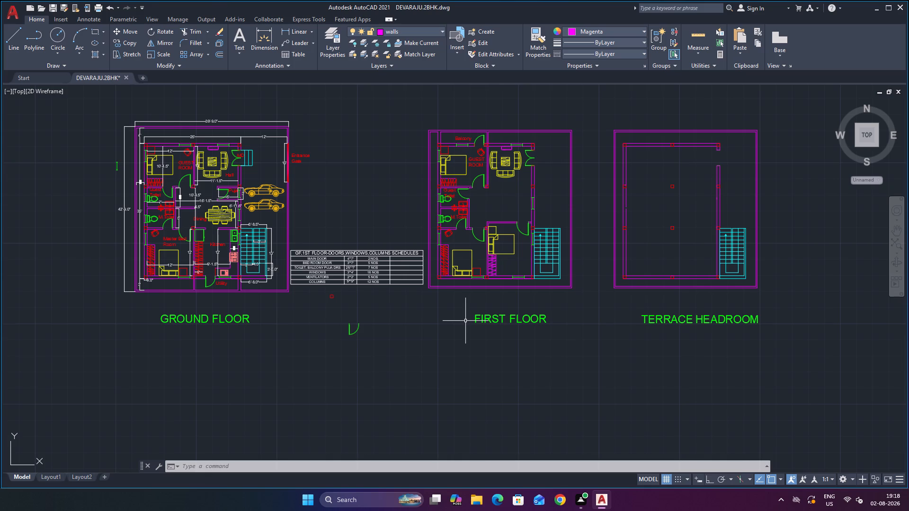
pyautogui.scroll(2, 303, 146)
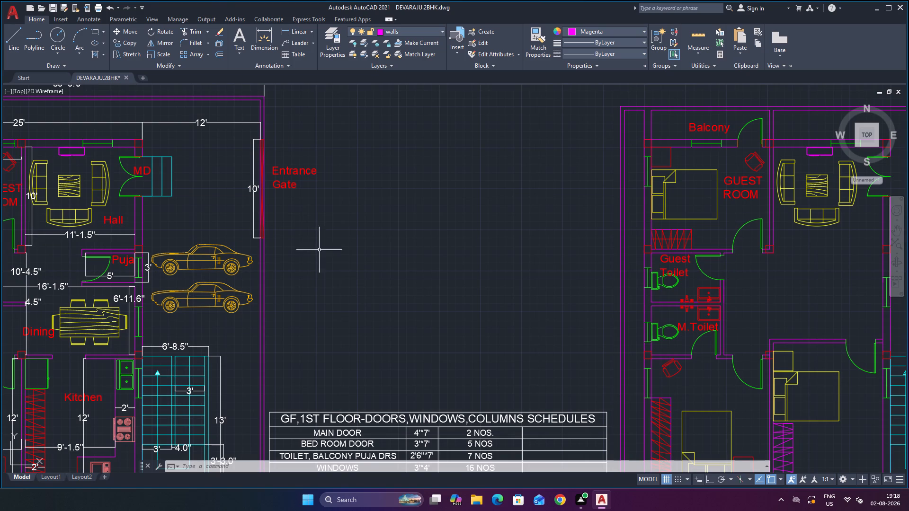
pyautogui.scroll(-3, 335, 252)
pyautogui.scroll(1, 294, 361)
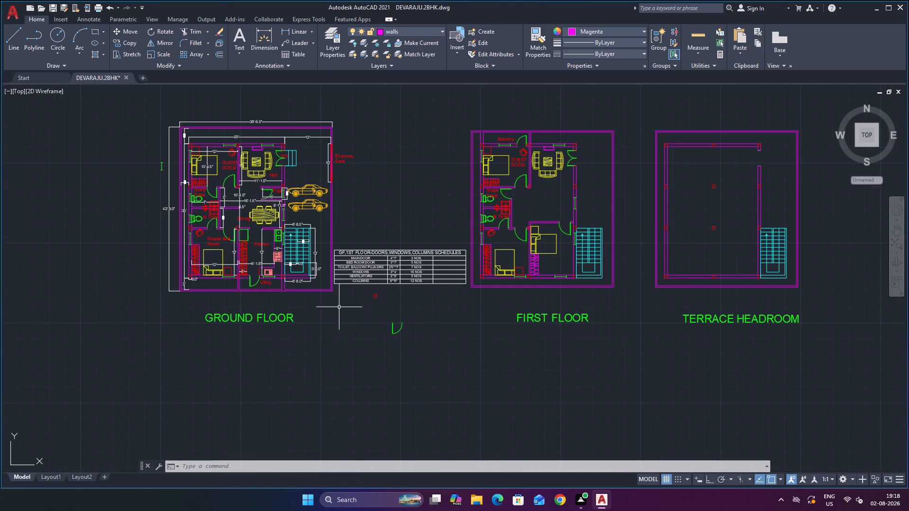
pyautogui.scroll(1, 358, 228)
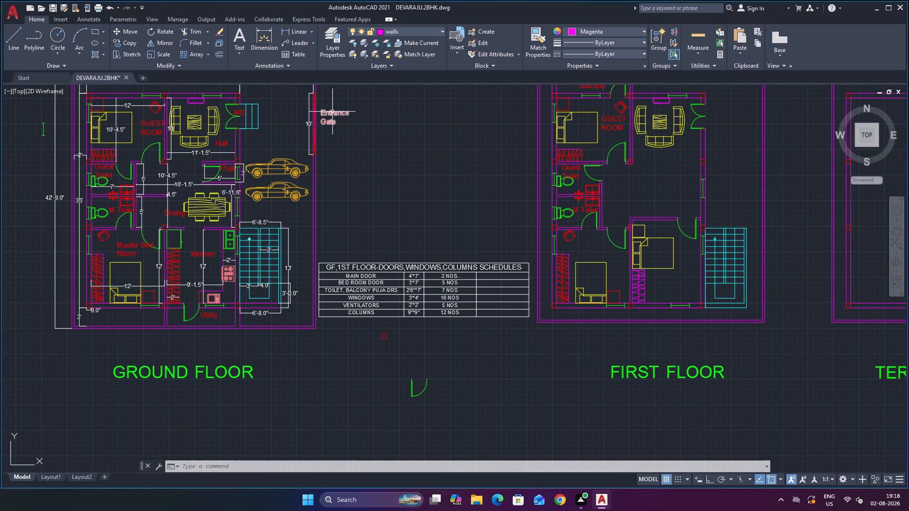
pyautogui.click(332, 112)
pyautogui.click(585, 29)
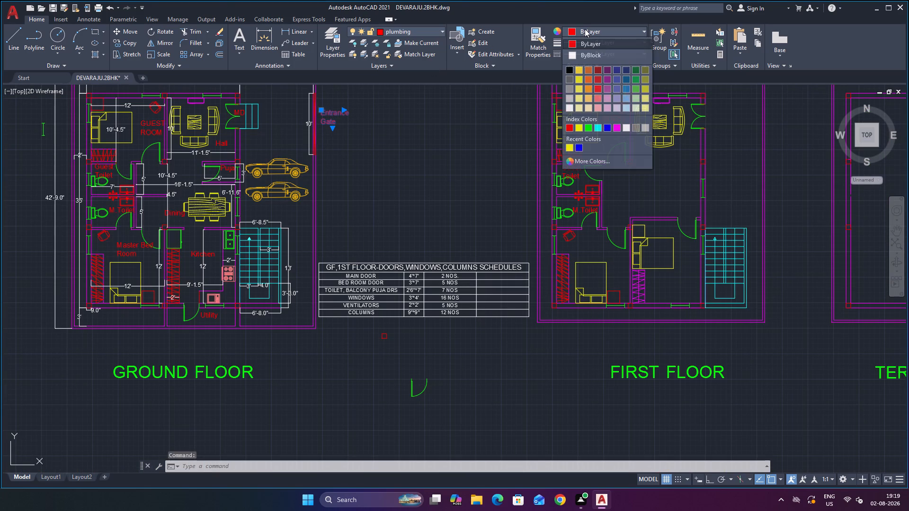
pyautogui.click(590, 126)
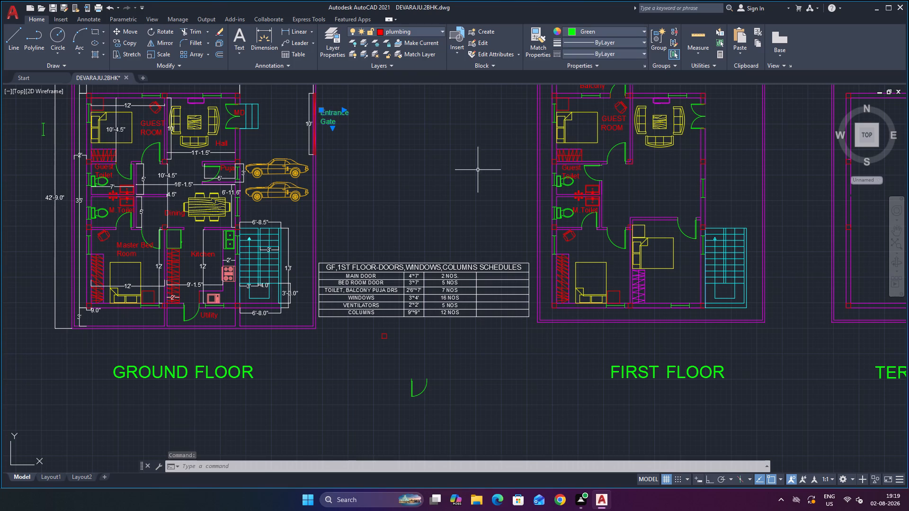
pyautogui.press('Escape')
# Stretch the lower edge of the Entrance Gate label's text frame slightly downward.
pyautogui.scroll(-1, 416, 205)
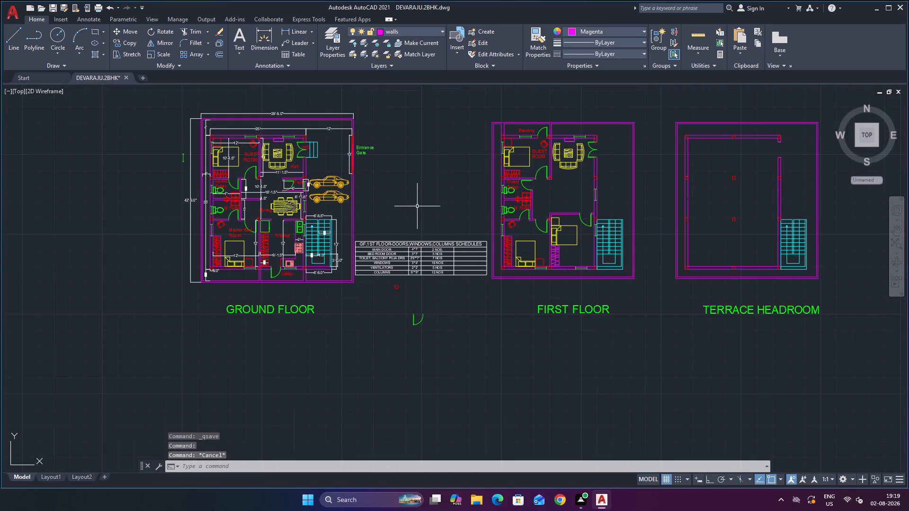
pyautogui.scroll(1, 385, 221)
pyautogui.scroll(-1, 385, 221)
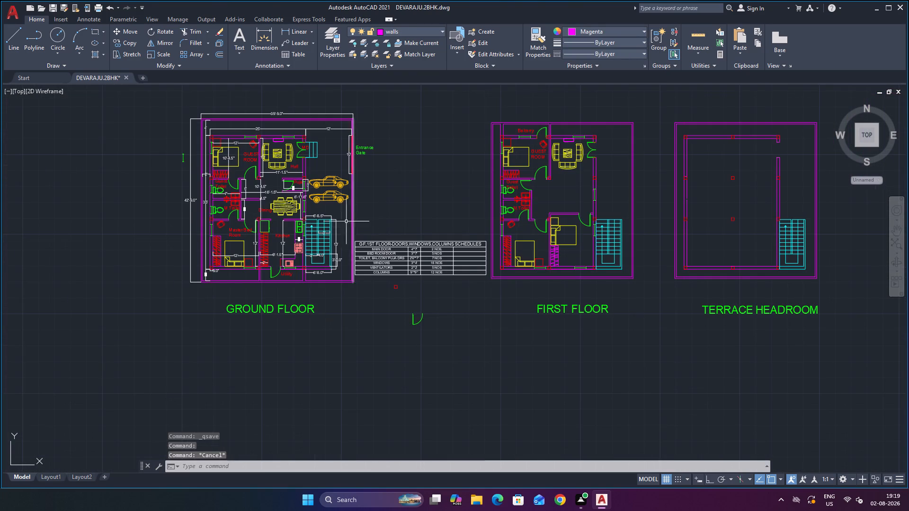
pyautogui.scroll(1, 301, 162)
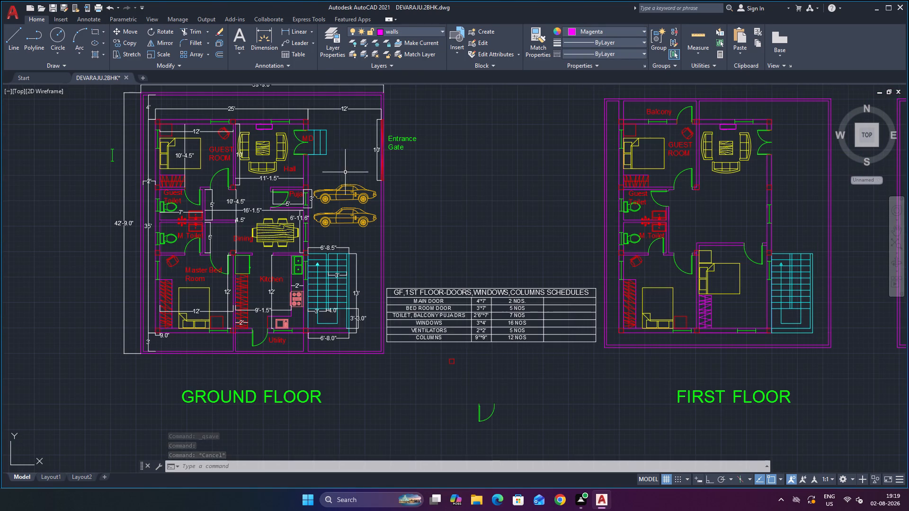
pyautogui.scroll(1, 349, 165)
pyautogui.scroll(-2, 343, 180)
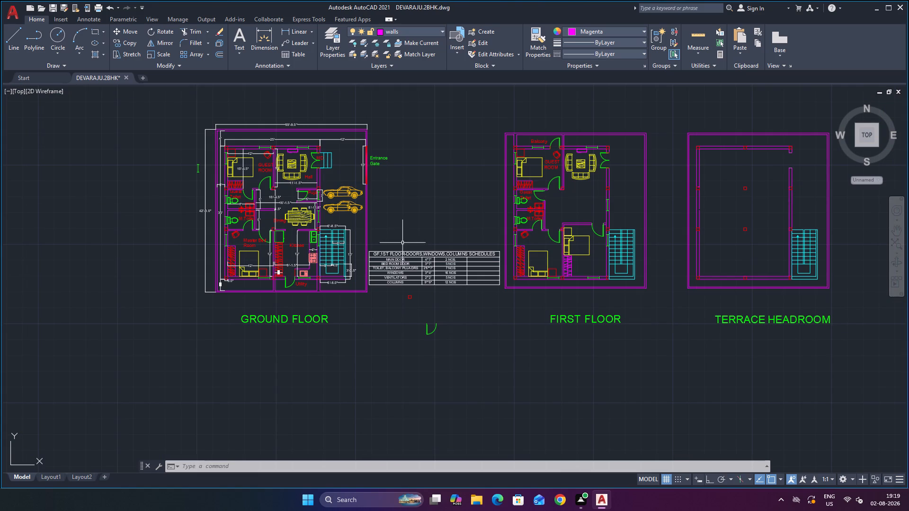
pyautogui.click(382, 158)
pyautogui.scroll(1, 391, 183)
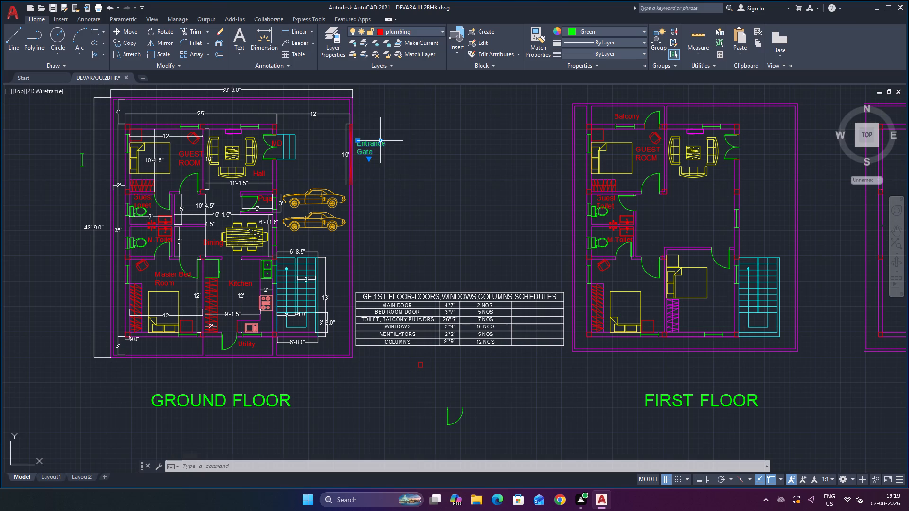
pyautogui.click(368, 160)
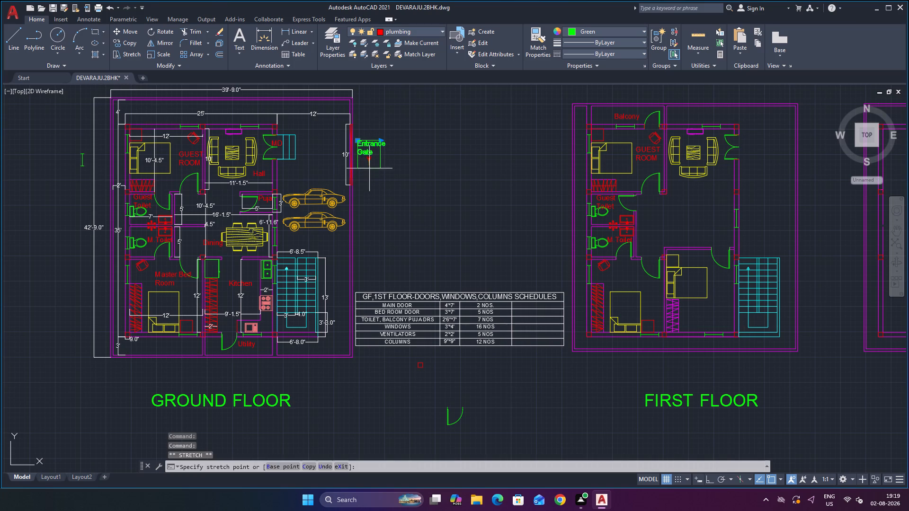
pyautogui.click(369, 165)
pyautogui.press('Escape')
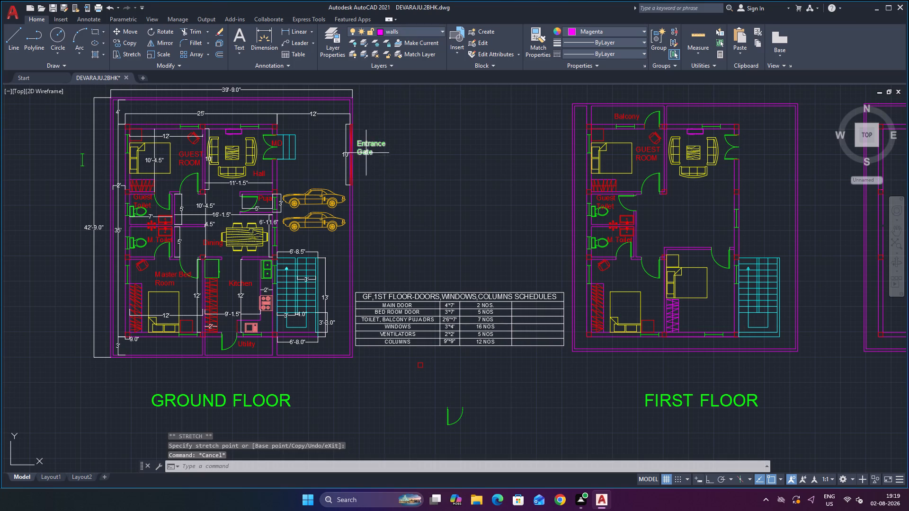
# Scale the Entrance Gate label up to about twice its size from a base point just below its text.
pyautogui.click(366, 150)
pyautogui.press('s')
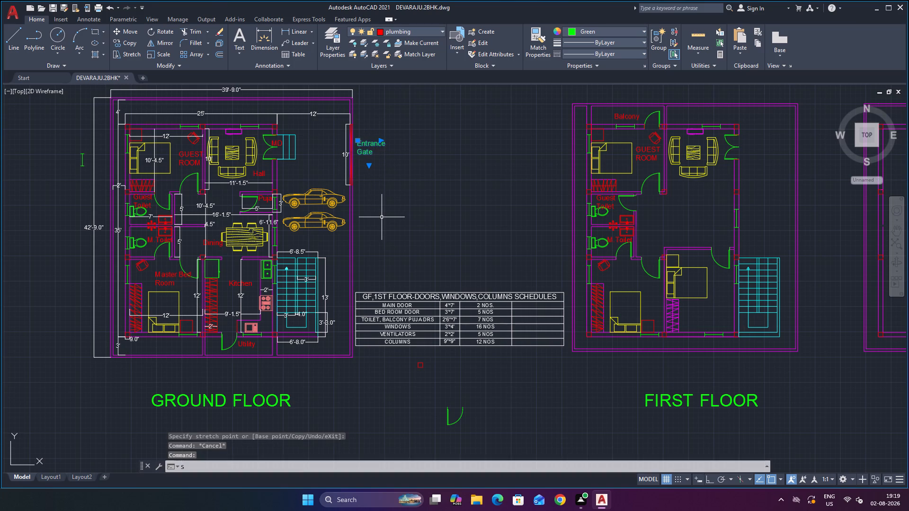
pyautogui.press('c')
pyautogui.press('Return')
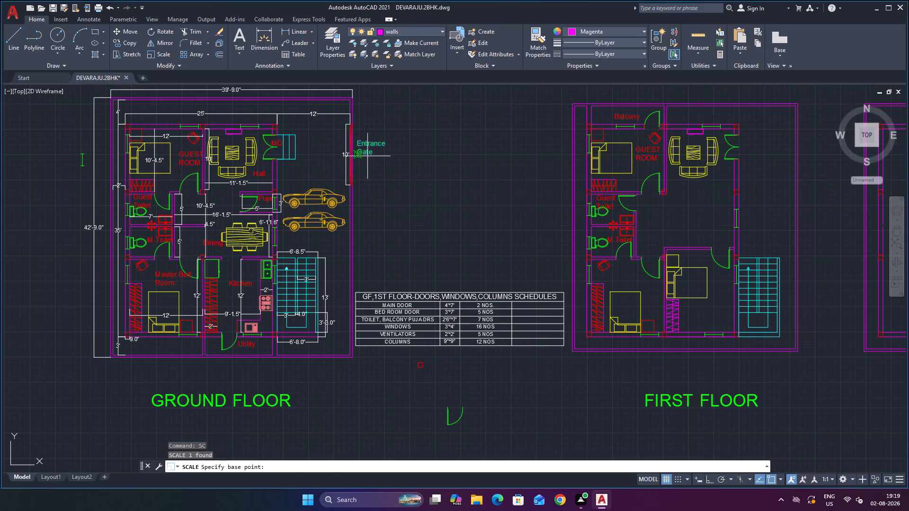
pyautogui.click(368, 156)
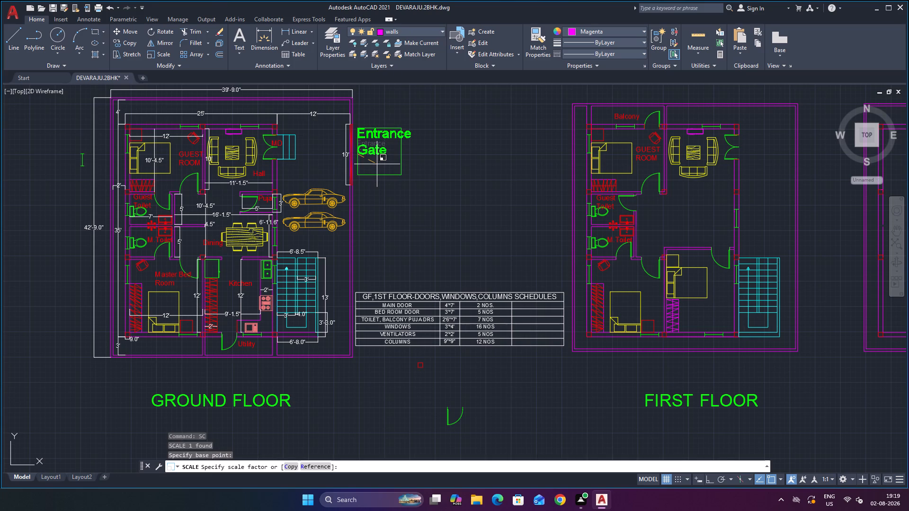
pyautogui.click(378, 166)
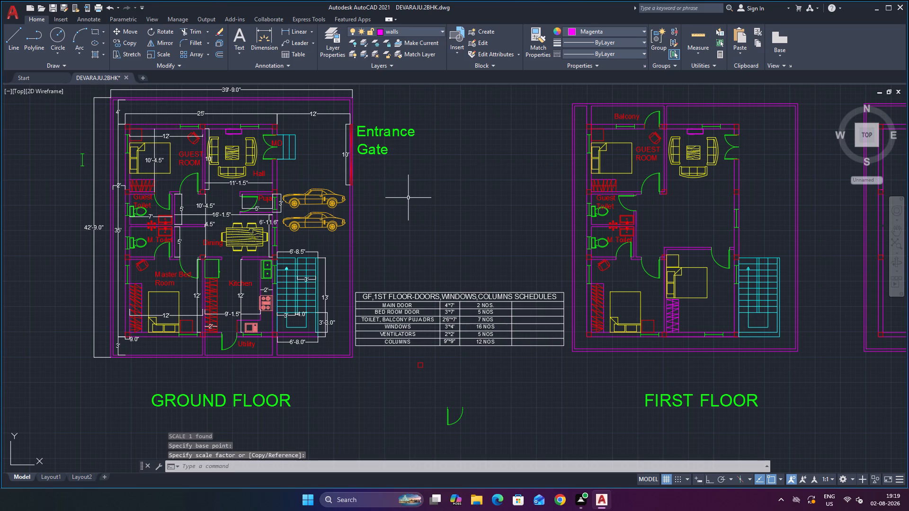
pyautogui.scroll(-1, 409, 198)
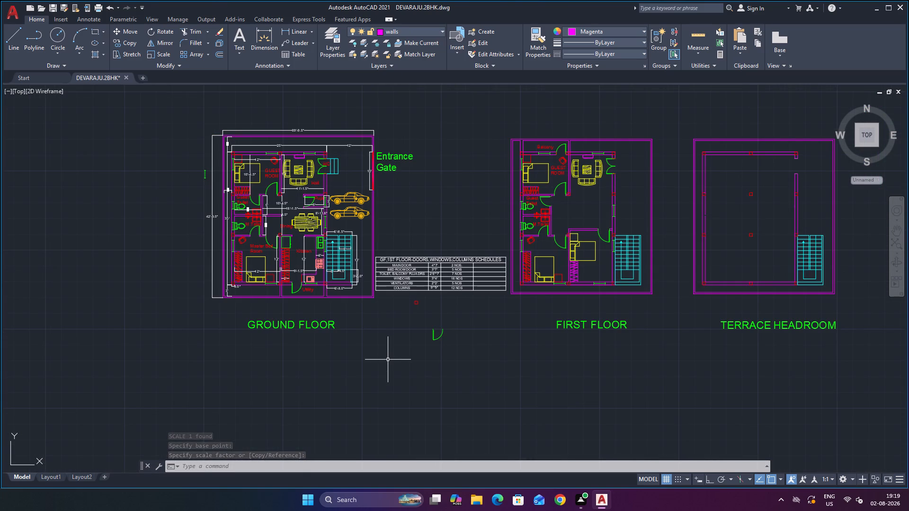
# Look over the ground floor, first floor and terrace headroom plans, checking the enlarged Entrance Gate label and the existing dimensions.
pyautogui.press('Escape')
pyautogui.scroll(1, 395, 185)
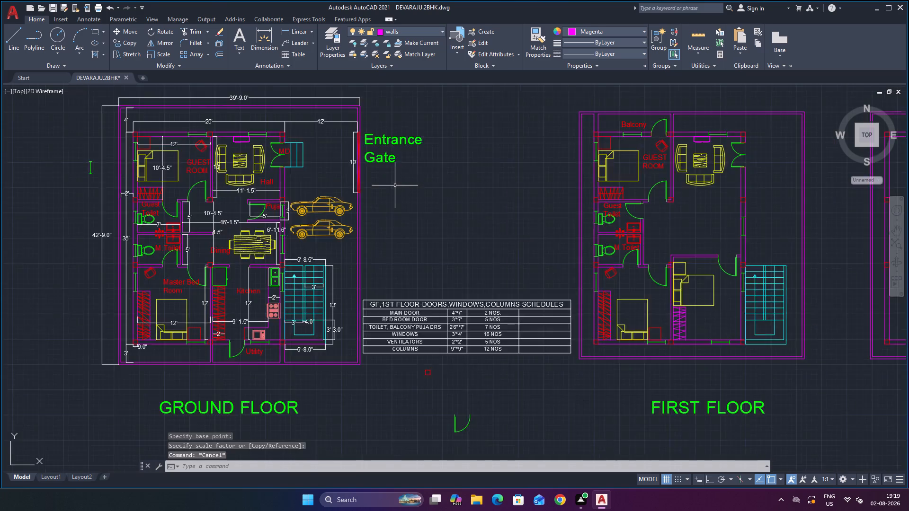
pyautogui.scroll(1, 395, 185)
pyautogui.scroll(2, 344, 153)
pyautogui.scroll(-4, 353, 163)
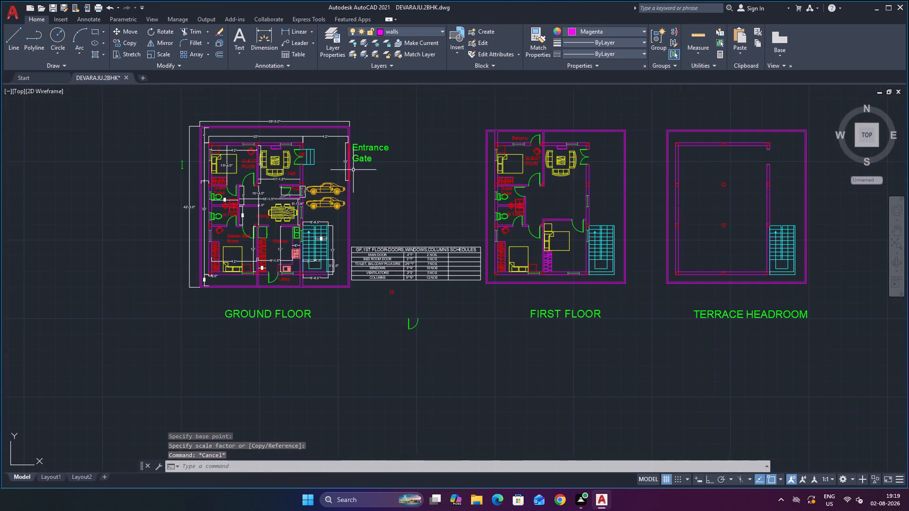
pyautogui.scroll(-2, 369, 200)
pyautogui.scroll(2, 556, 305)
pyautogui.scroll(-2, 342, 338)
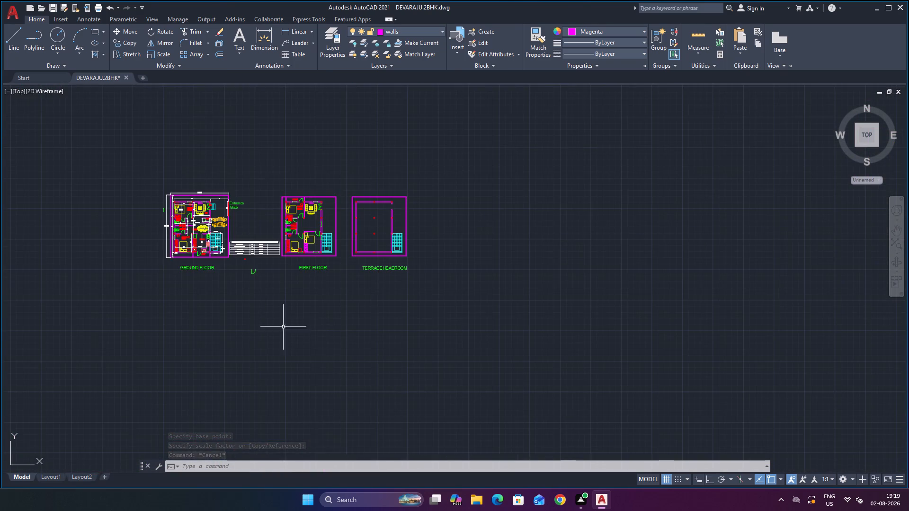
pyautogui.scroll(4, 173, 253)
pyautogui.scroll(-3, 229, 297)
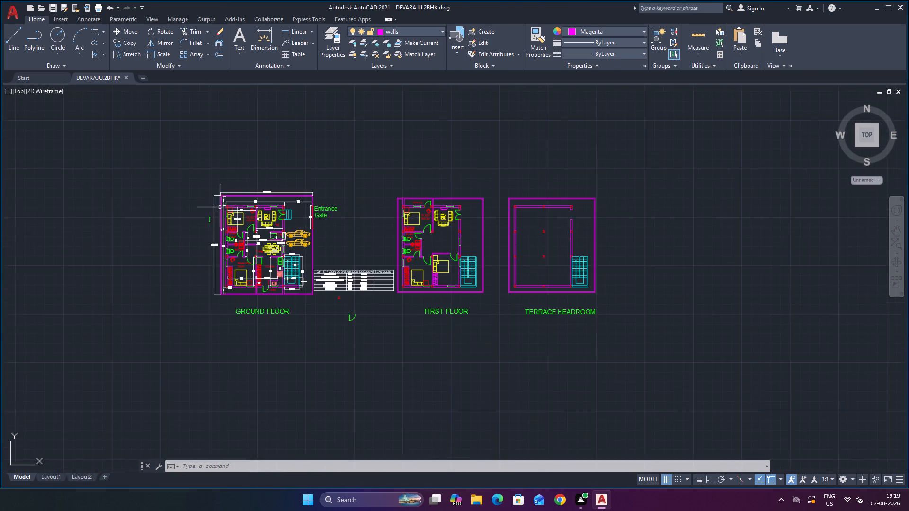
pyautogui.scroll(3, 224, 203)
pyautogui.scroll(2, 389, 194)
pyautogui.scroll(-3, 390, 197)
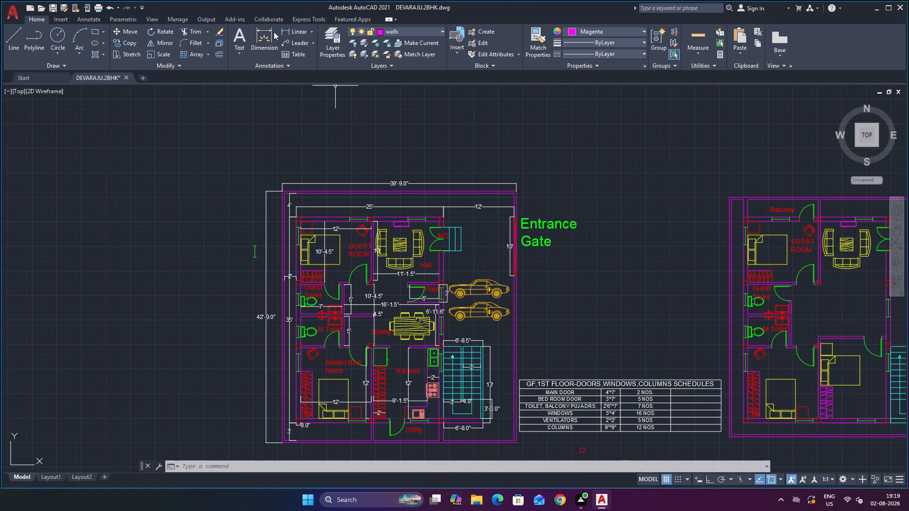
# Add a linear dimension for the outer boundary wall's thickness at the ground floor plan's corner above the Entrance Gate label.
pyautogui.click(299, 35)
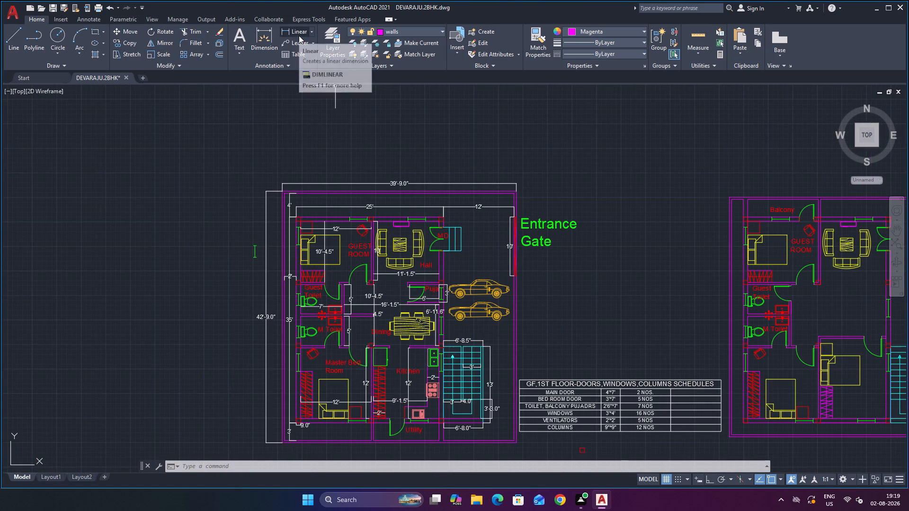
pyautogui.scroll(1, 490, 322)
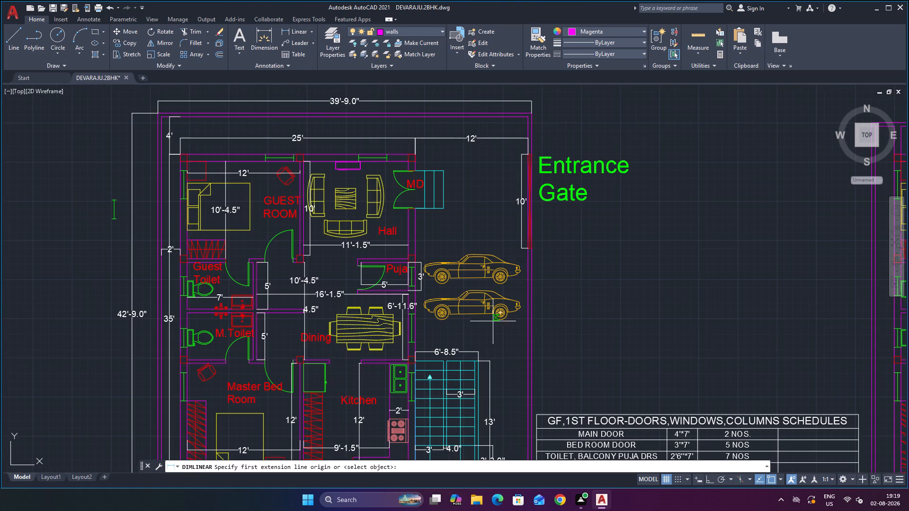
pyautogui.scroll(-2, 498, 313)
pyautogui.scroll(4, 397, 407)
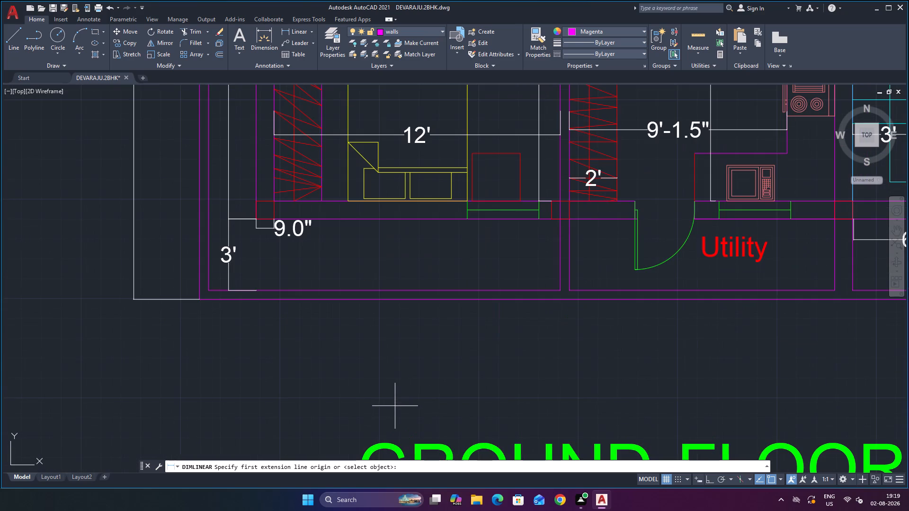
pyautogui.scroll(-2, 218, 349)
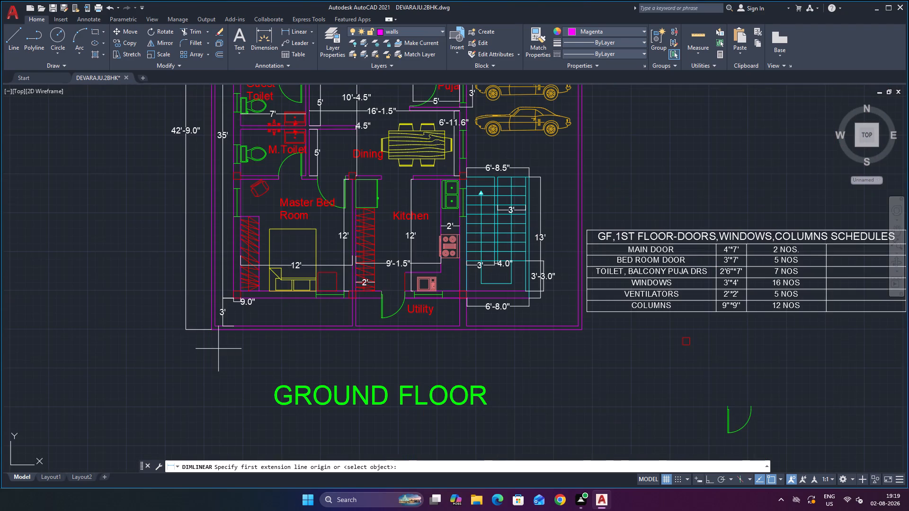
pyautogui.scroll(-2, 276, 373)
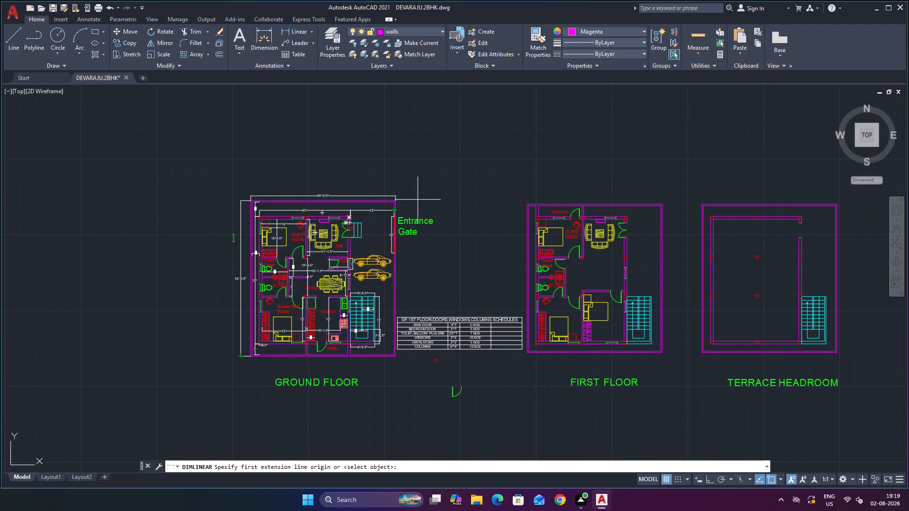
pyautogui.scroll(3, 412, 199)
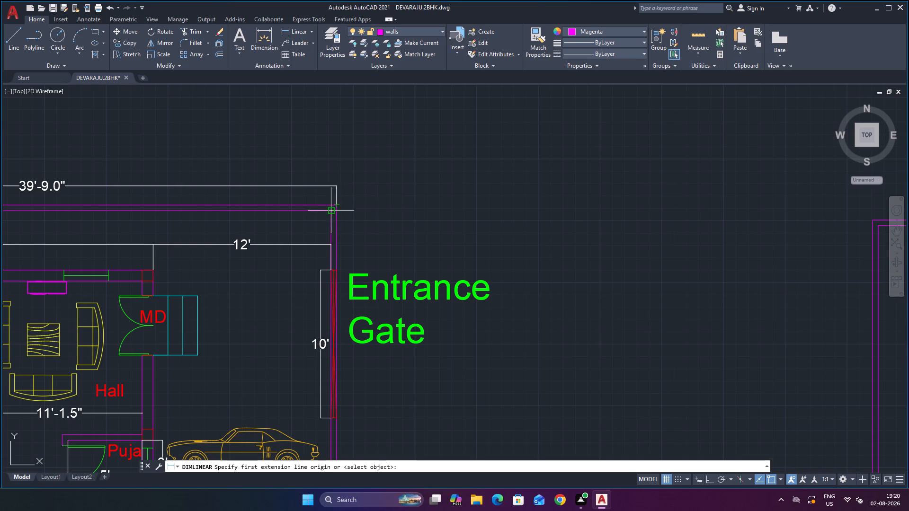
pyautogui.click(329, 212)
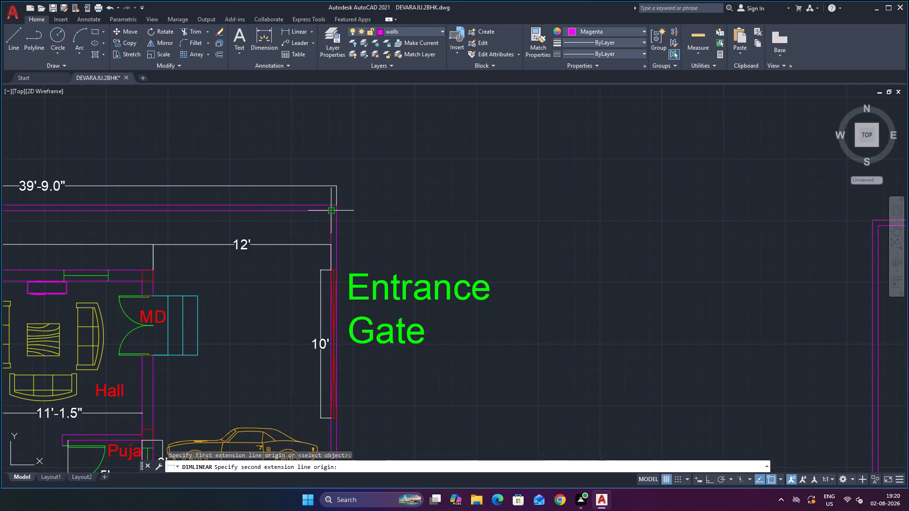
pyautogui.scroll(4, 326, 206)
pyautogui.click(352, 198)
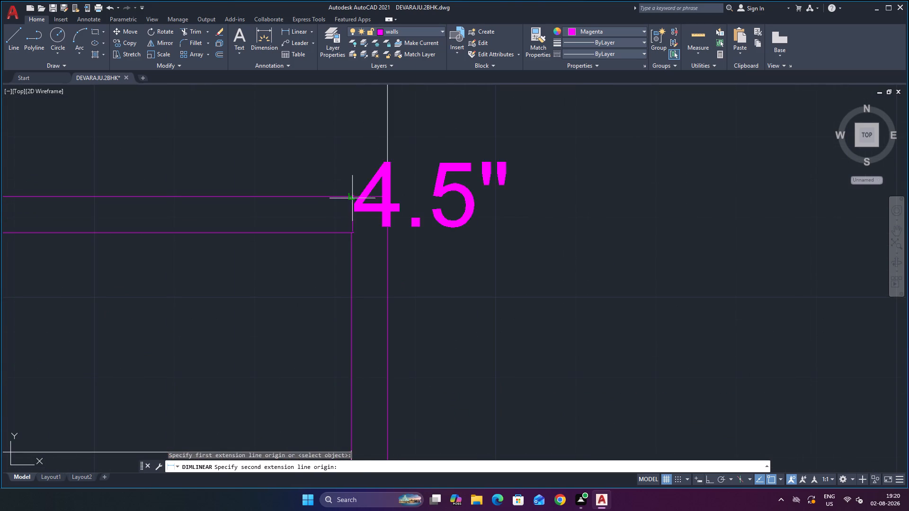
pyautogui.click(419, 206)
pyautogui.scroll(-4, 424, 250)
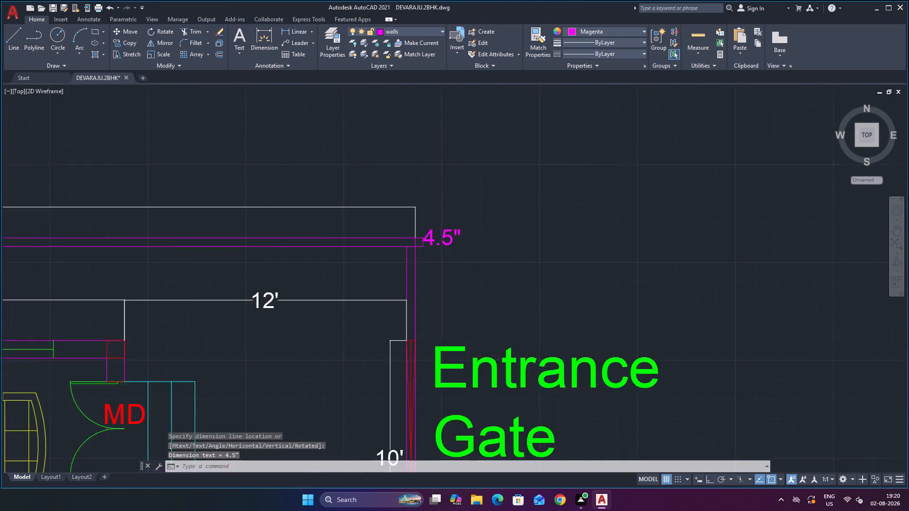
pyautogui.scroll(-2, 428, 286)
pyautogui.scroll(2, 410, 356)
pyautogui.scroll(-1, 410, 355)
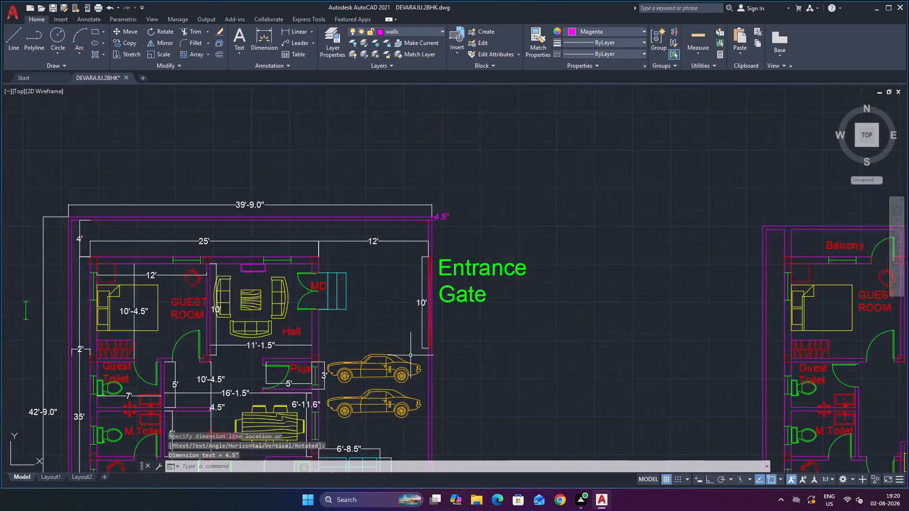
pyautogui.scroll(-1, 410, 355)
pyautogui.press('Escape')
# Recolour the boundary wall thickness dimension above the Entrance Gate label to White, matching the other dimensions.
pyautogui.scroll(1, 436, 278)
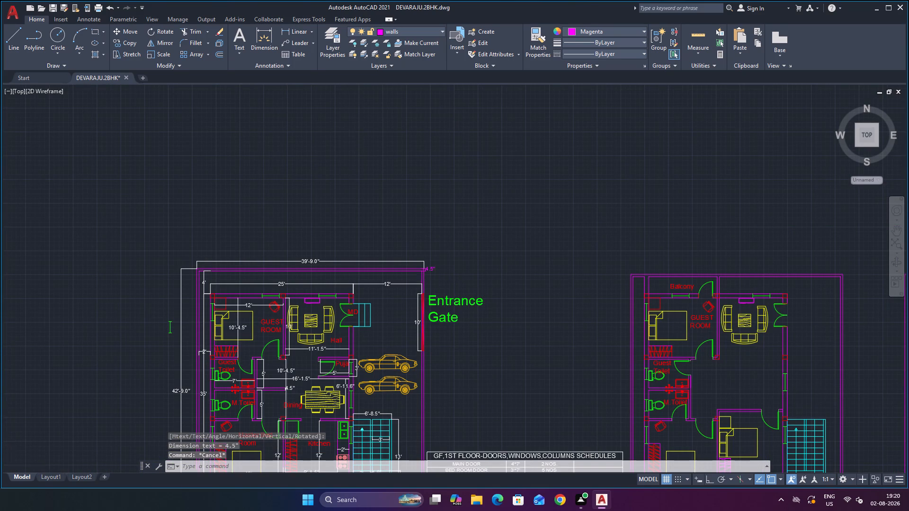
pyautogui.scroll(1, 436, 278)
pyautogui.click(424, 256)
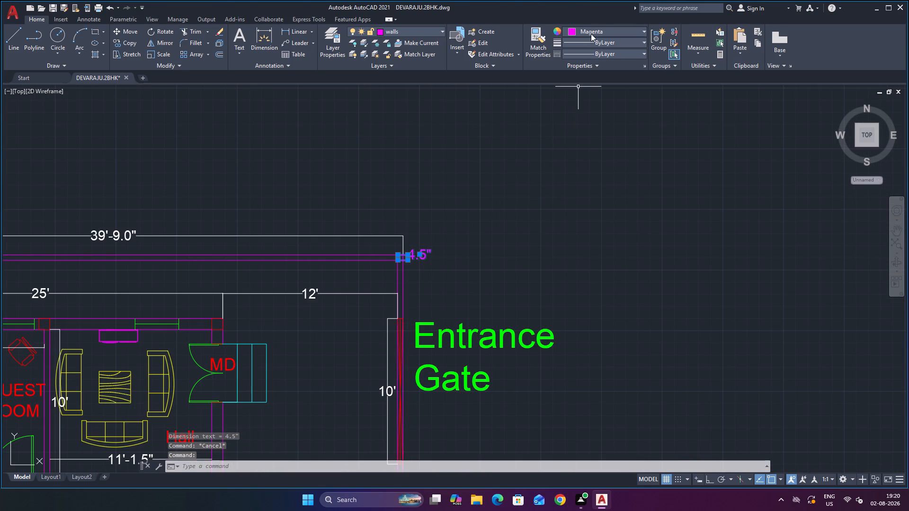
pyautogui.click(592, 31)
pyautogui.click(625, 126)
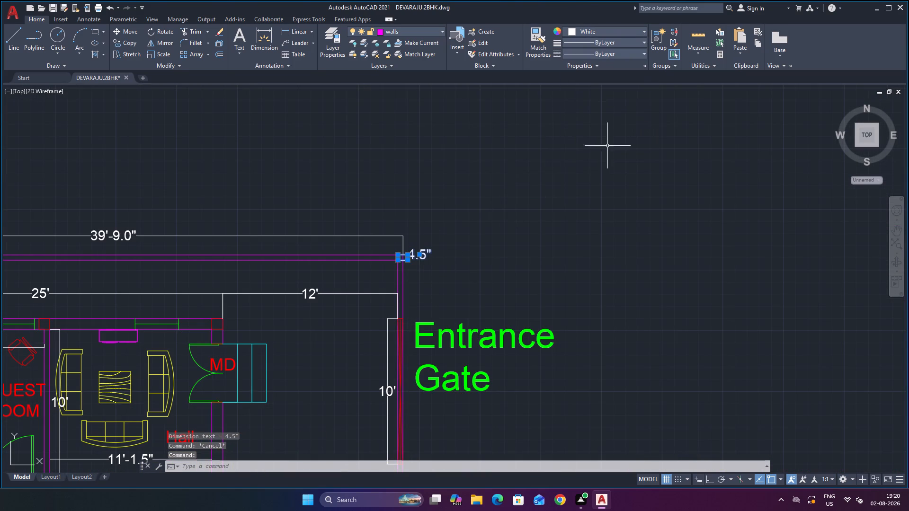
pyautogui.press('Escape')
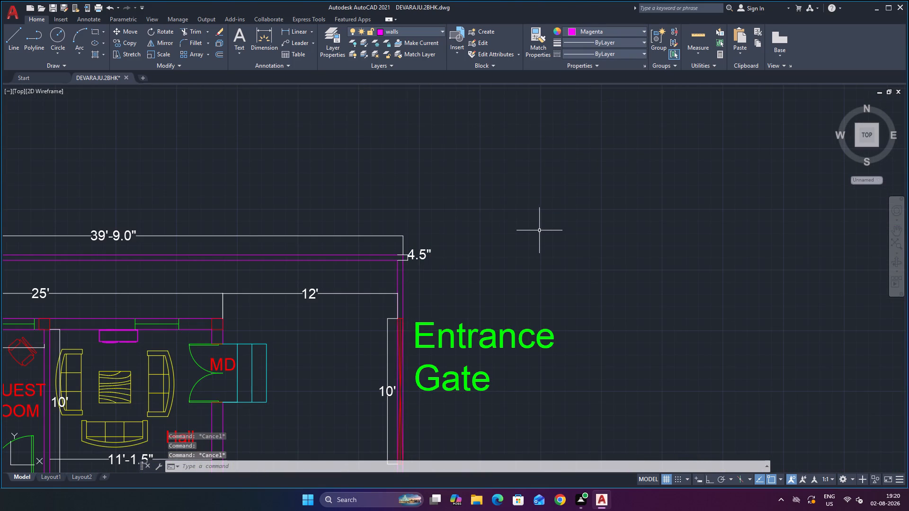
# Save the drawing with the added wall thickness dimension.
pyautogui.hotkey('ctrl', 's')
pyautogui.hotkey('ctrl', 's')
pyautogui.hotkey('ctrl', 's')
pyautogui.hotkey('ctrl', 's')
pyautogui.hotkey('ctrl', 's')
pyautogui.hotkey('ctrl', 's')
pyautogui.hotkey('ctrl', 's')
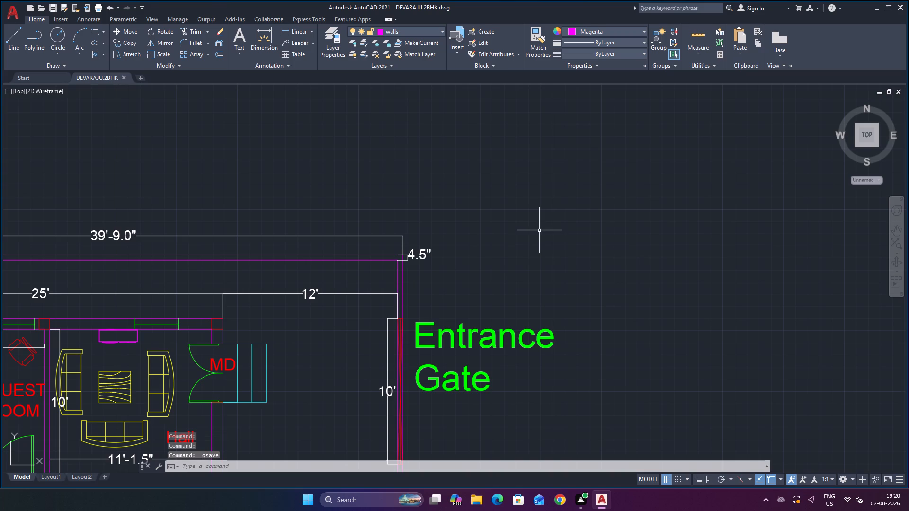
pyautogui.hotkey('ctrl', 's')
pyautogui.hotkey('ctrl', 's')
# Save the drawing again with all three floor plans in view.
pyautogui.scroll(-6, 539, 230)
pyautogui.scroll(2, 681, 291)
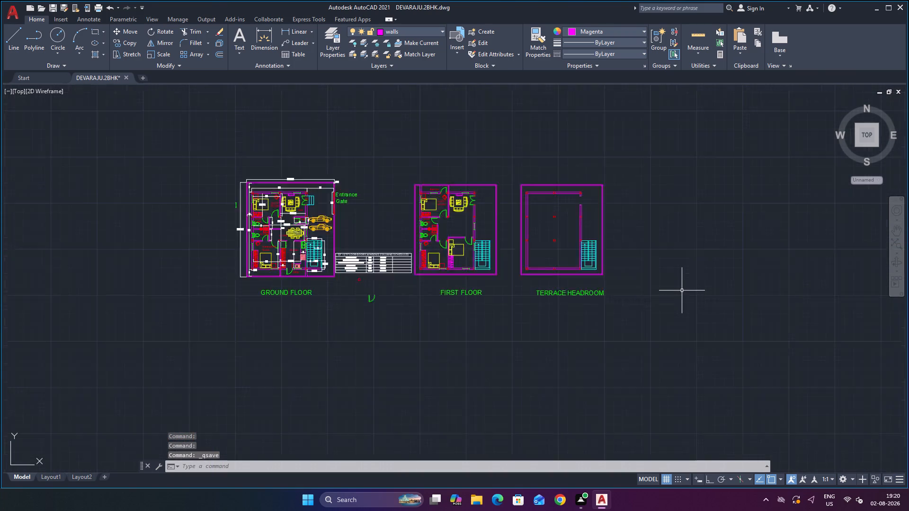
pyautogui.scroll(1, 682, 291)
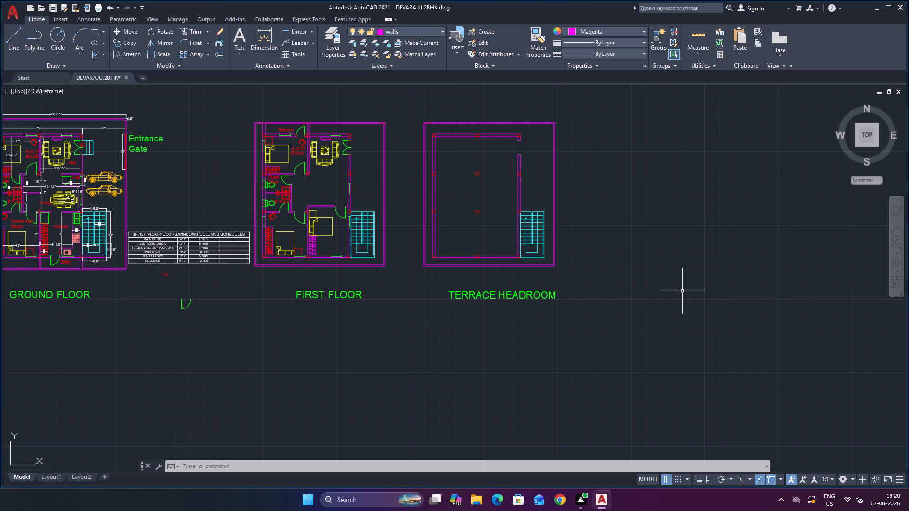
pyautogui.scroll(-2, 724, 315)
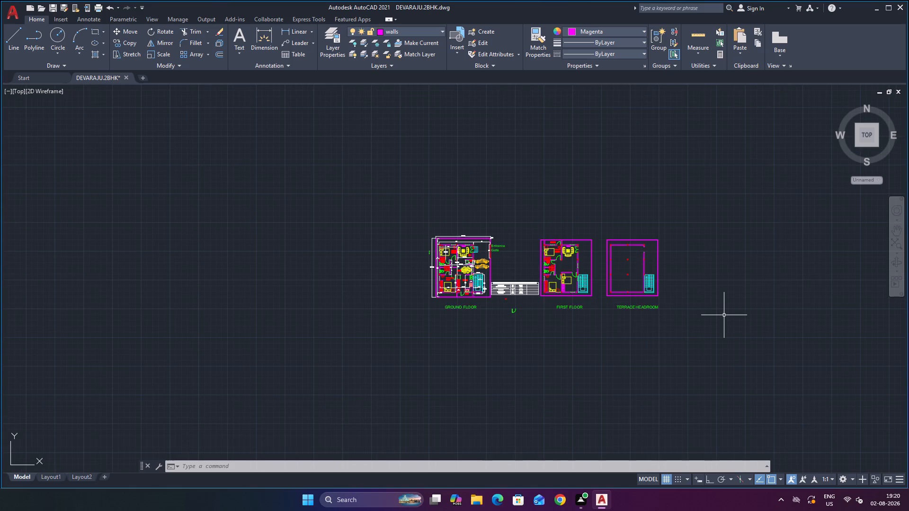
pyautogui.hotkey('ctrl', 's')
pyautogui.hotkey('ctrl', 's')
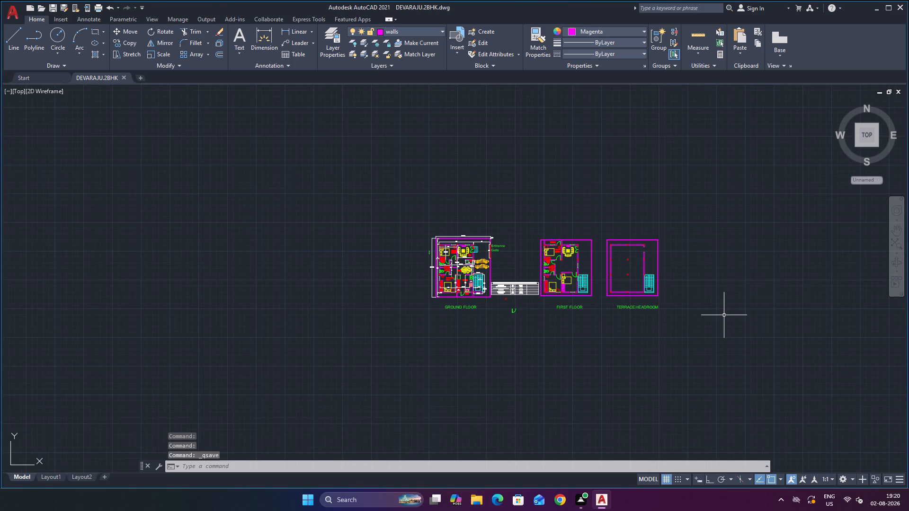
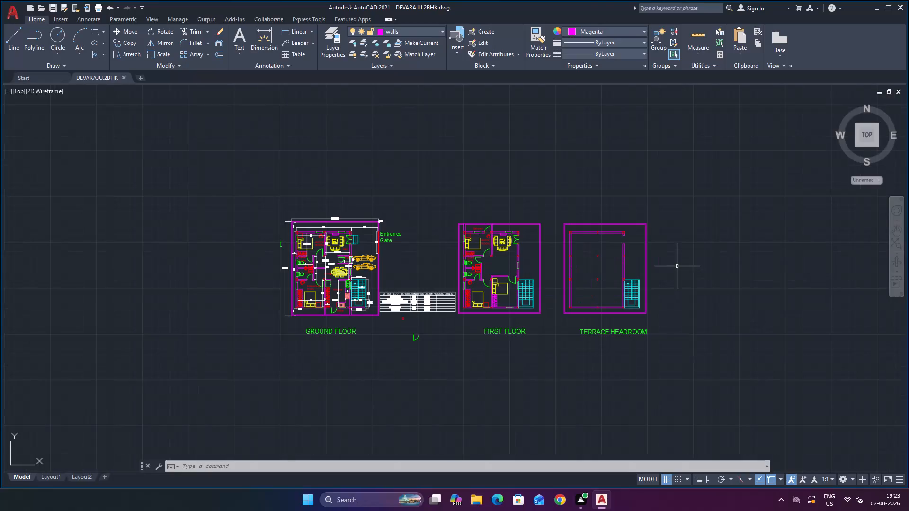
# Save the drawing.
pyautogui.scroll(1, 677, 240)
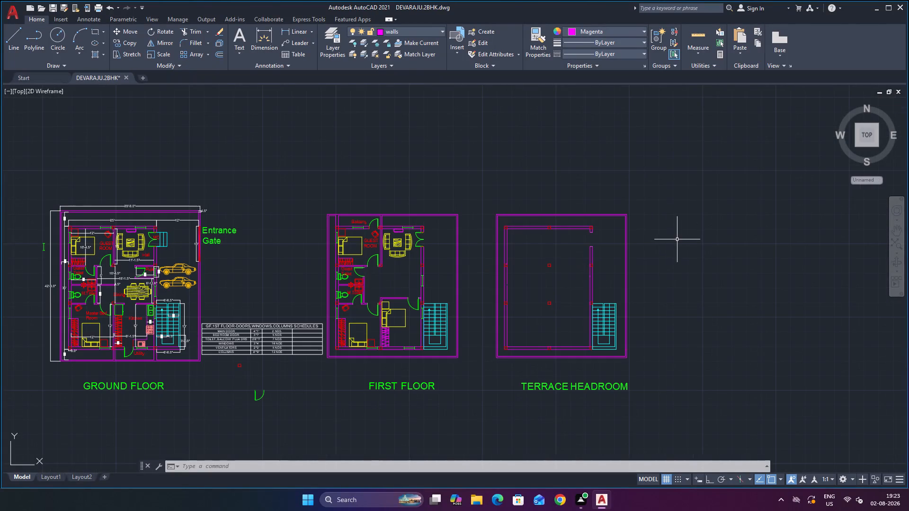
pyautogui.scroll(-2, 664, 243)
pyautogui.scroll(1, 701, 278)
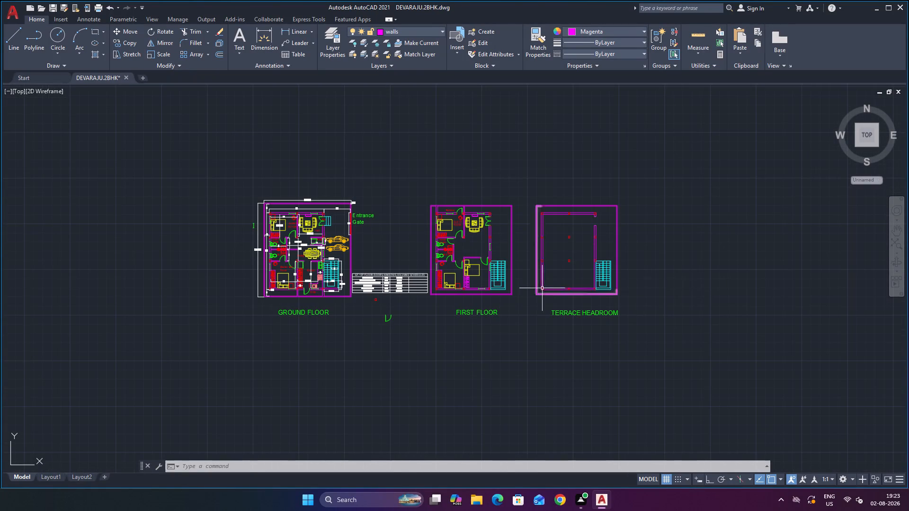
pyautogui.scroll(2, 526, 283)
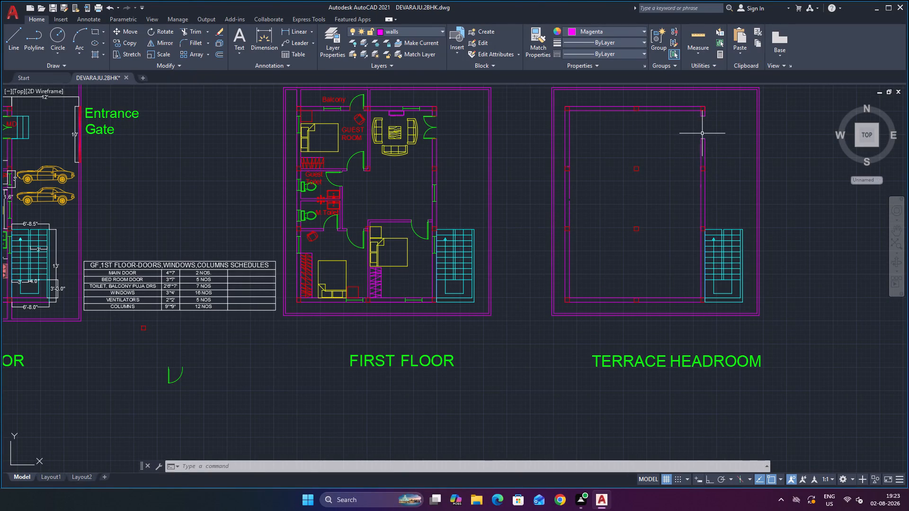
pyautogui.scroll(-1, 706, 140)
pyautogui.hotkey('ctrl', 's')
pyautogui.hotkey('ctrl', 's')
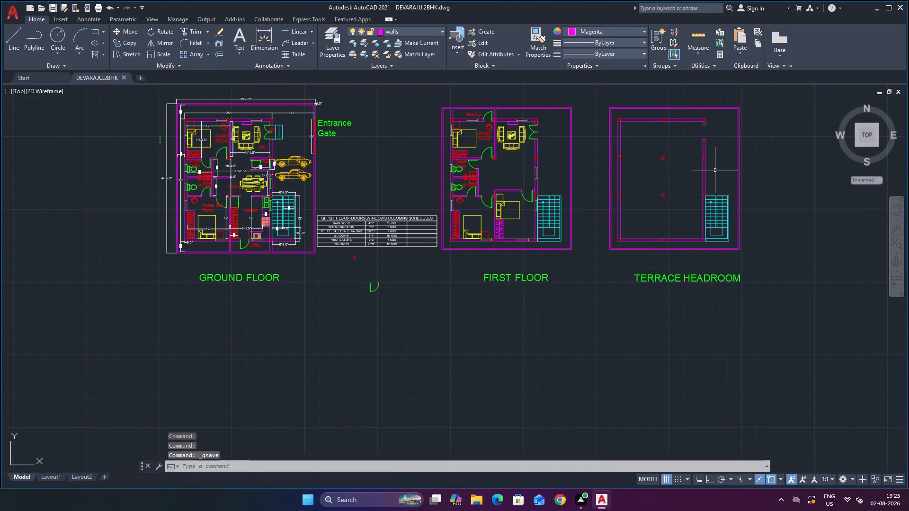
# Draw two crossing diagonal lines between the opposite corners of the opening in the Terrace Headroom's east wall, beside the northeast column.
pyautogui.scroll(2, 731, 136)
pyautogui.scroll(-1, 727, 144)
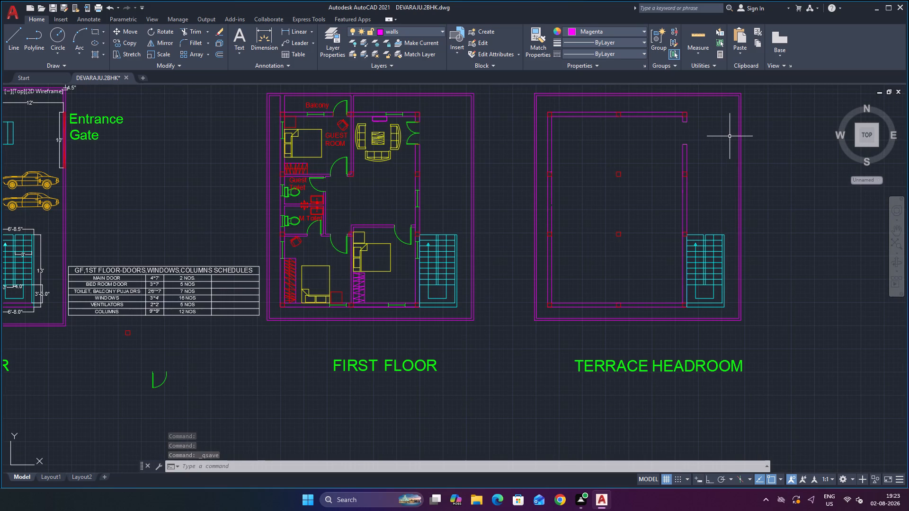
pyautogui.scroll(1, 730, 136)
pyautogui.scroll(-1, 693, 113)
pyautogui.scroll(2, 693, 111)
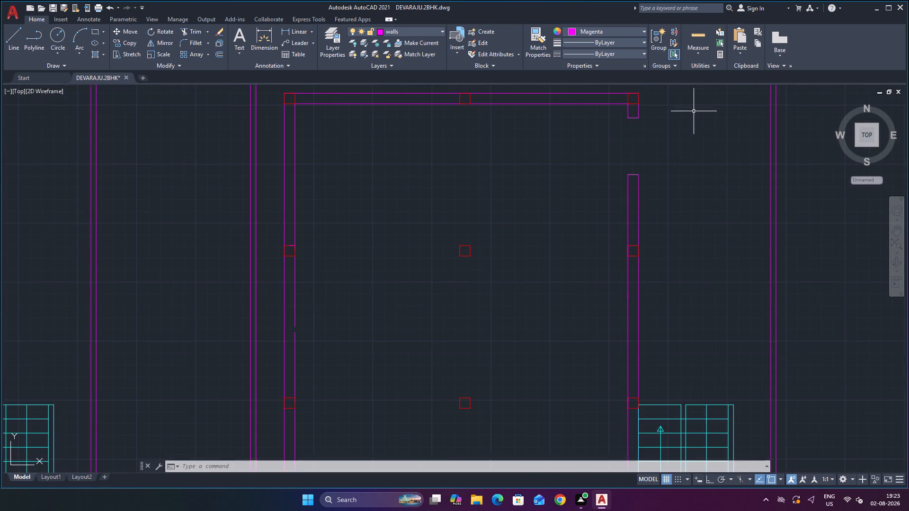
pyautogui.scroll(-2, 691, 120)
pyautogui.scroll(1, 691, 117)
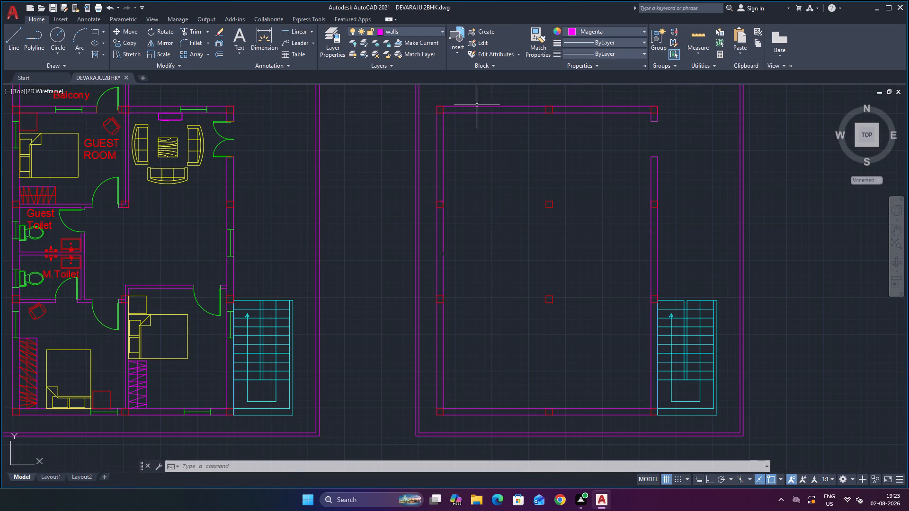
pyautogui.click(19, 39)
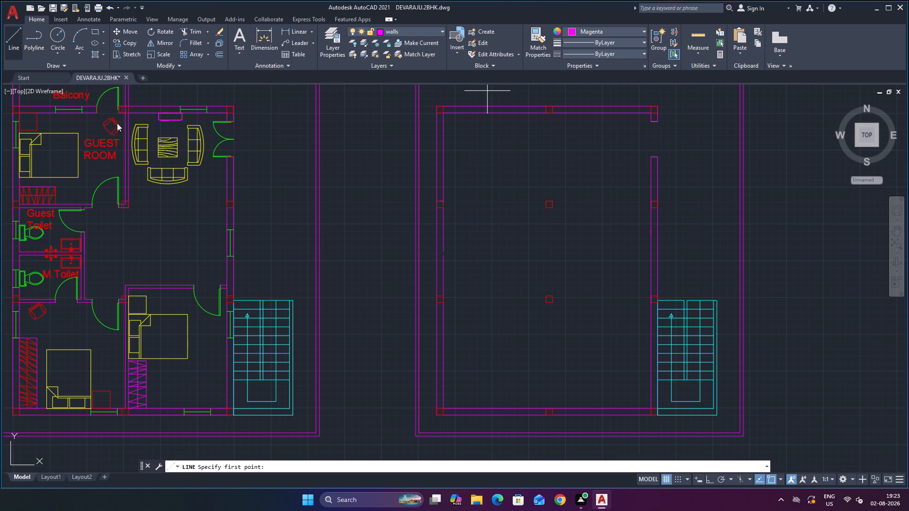
pyautogui.scroll(1, 681, 129)
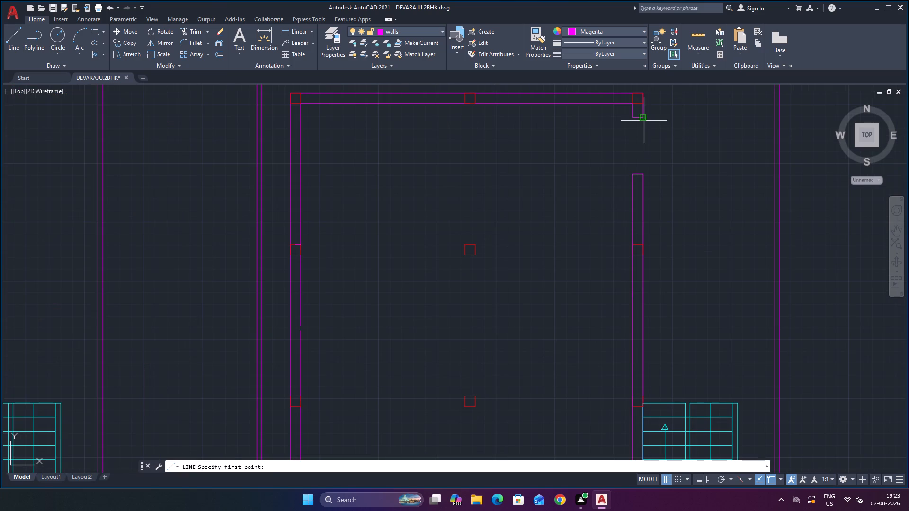
pyautogui.click(644, 121)
pyautogui.click(631, 176)
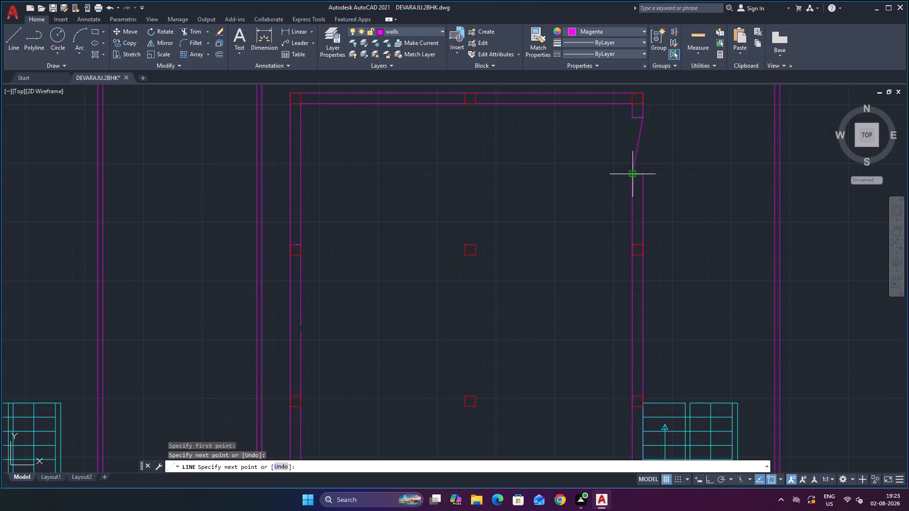
pyautogui.press('Escape')
pyautogui.click(14, 34)
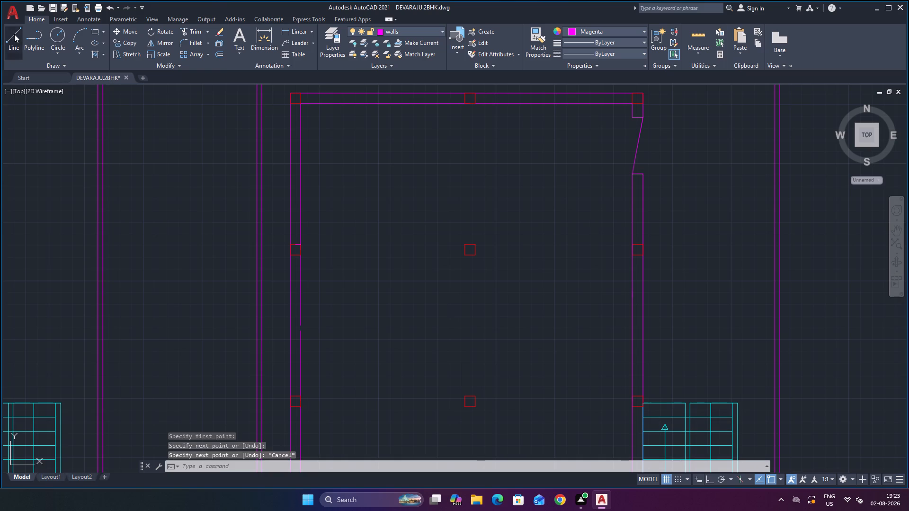
pyautogui.click(633, 122)
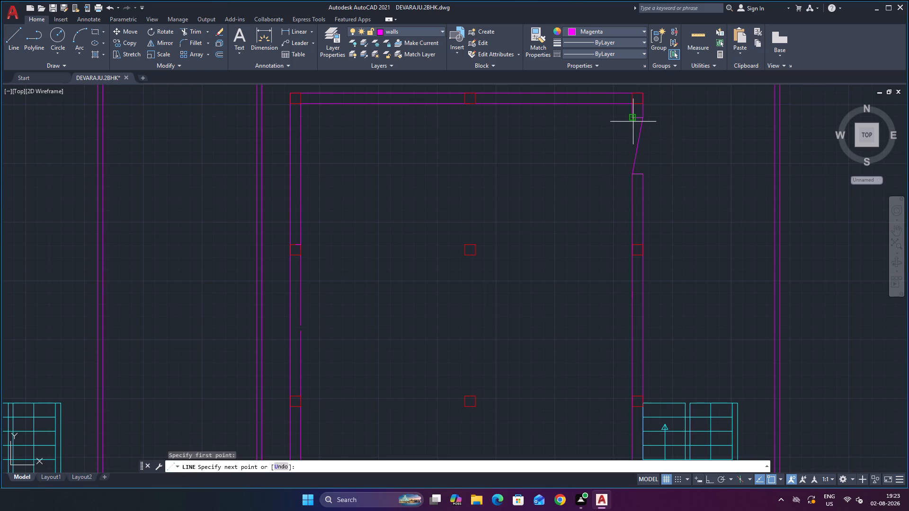
pyautogui.click(643, 173)
pyautogui.press('Escape')
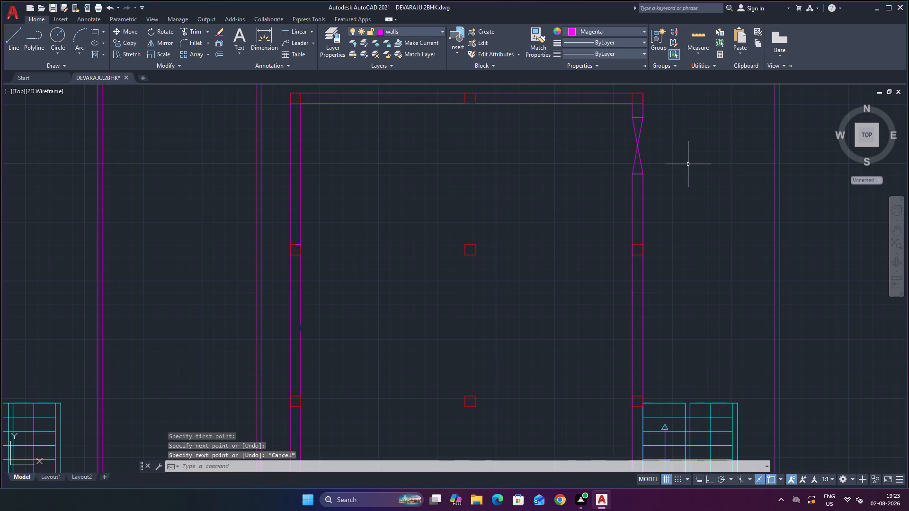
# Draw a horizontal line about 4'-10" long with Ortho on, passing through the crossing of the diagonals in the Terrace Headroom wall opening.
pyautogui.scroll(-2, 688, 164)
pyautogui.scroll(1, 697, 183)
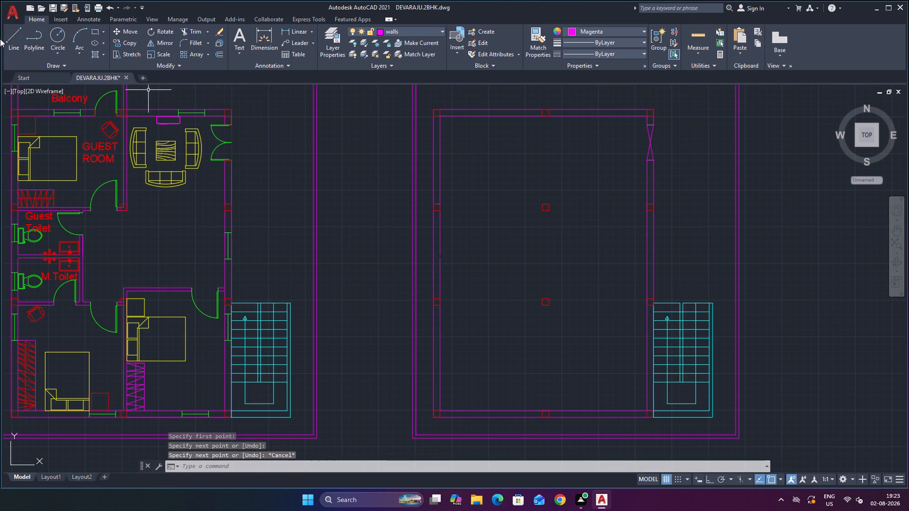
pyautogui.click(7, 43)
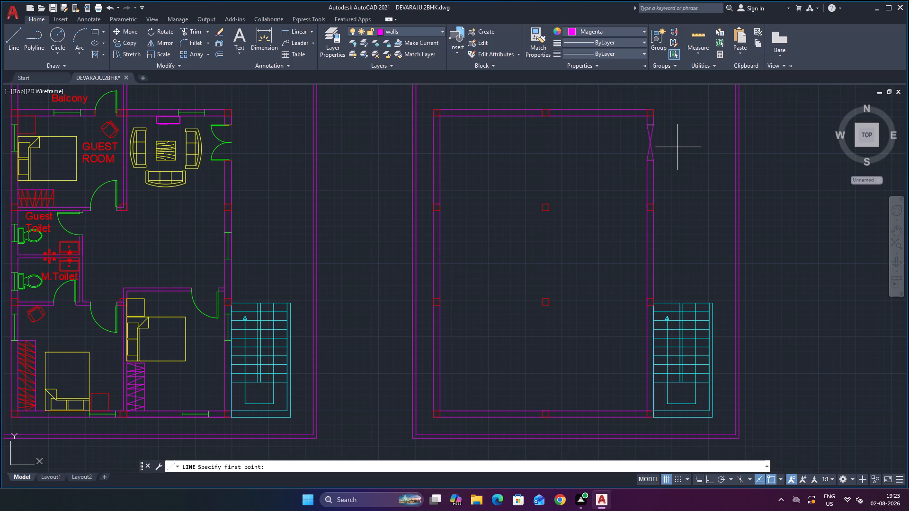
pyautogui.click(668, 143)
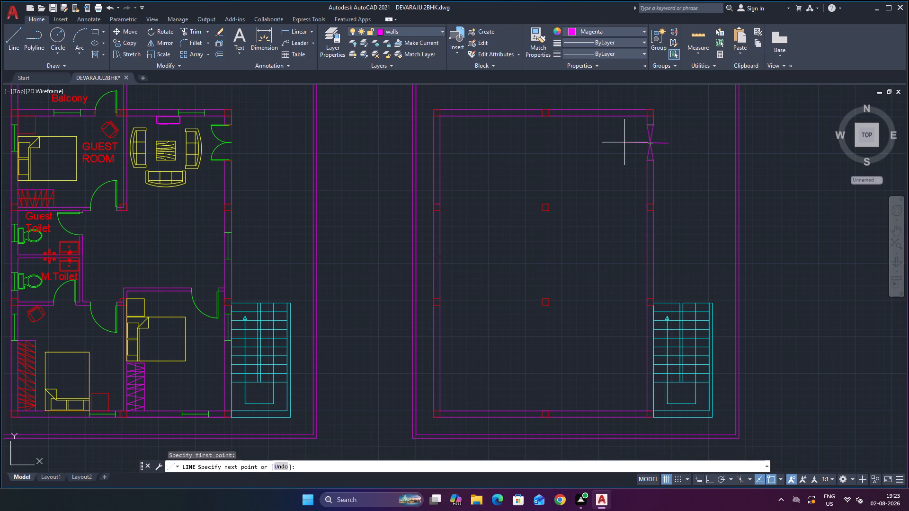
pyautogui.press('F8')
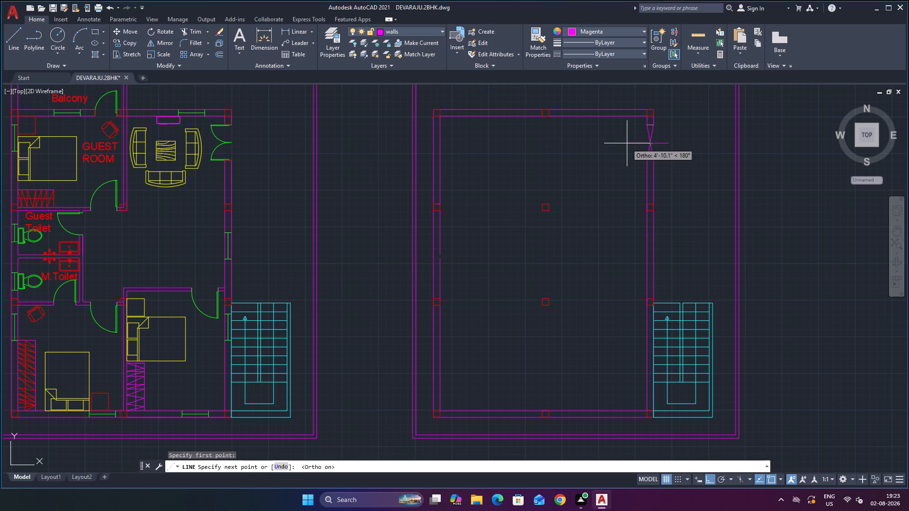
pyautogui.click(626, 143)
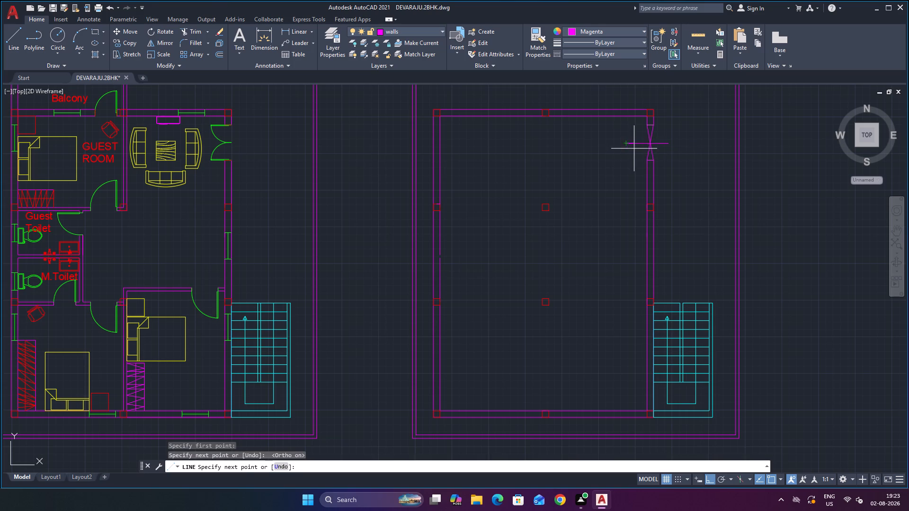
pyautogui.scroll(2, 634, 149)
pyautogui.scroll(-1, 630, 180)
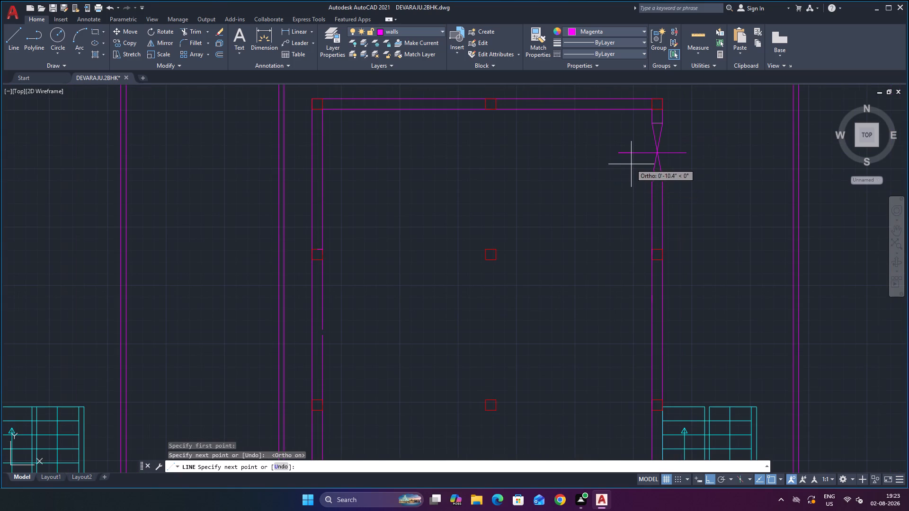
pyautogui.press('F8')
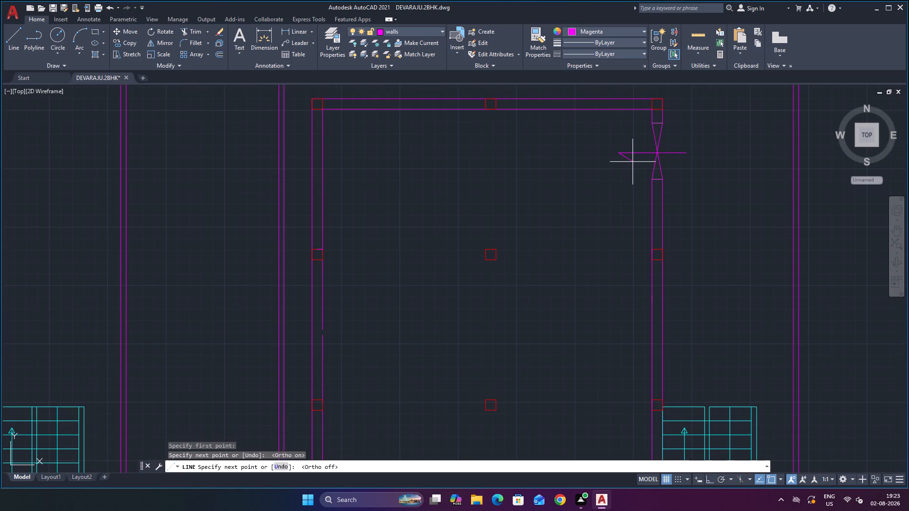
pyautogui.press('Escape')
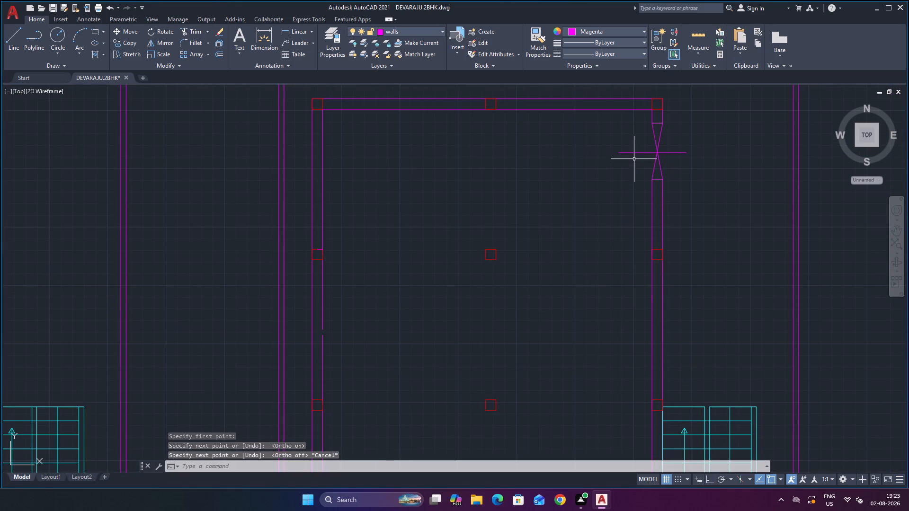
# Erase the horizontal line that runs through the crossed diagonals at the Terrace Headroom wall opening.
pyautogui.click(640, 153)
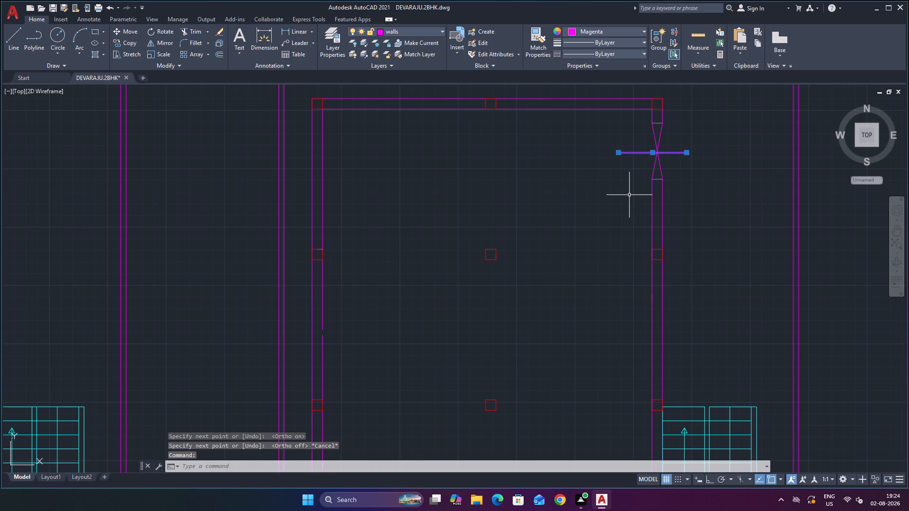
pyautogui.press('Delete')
# Save the drawing with the crossed wall opening on the Terrace Headroom plan.
pyautogui.scroll(-2, 694, 180)
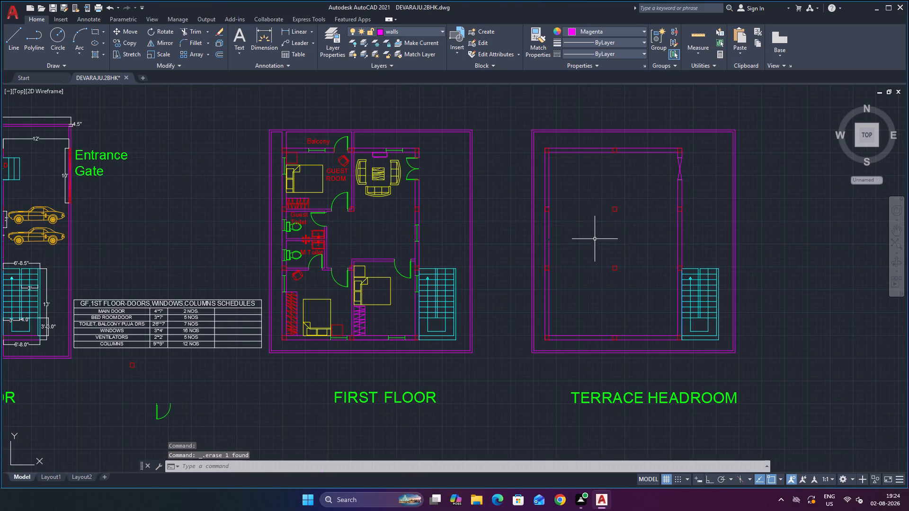
pyautogui.scroll(-1, 602, 228)
pyautogui.scroll(1, 701, 239)
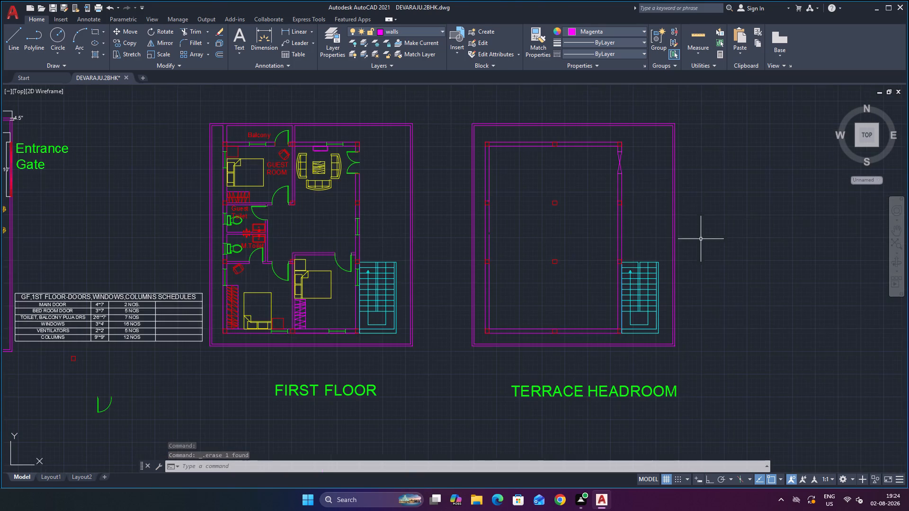
pyautogui.scroll(2, 641, 157)
pyautogui.scroll(-2, 642, 167)
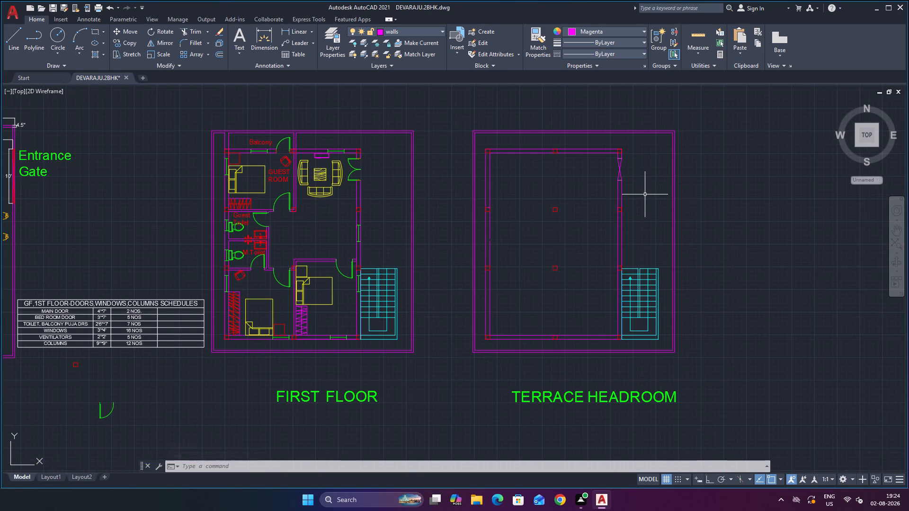
pyautogui.scroll(-1, 651, 211)
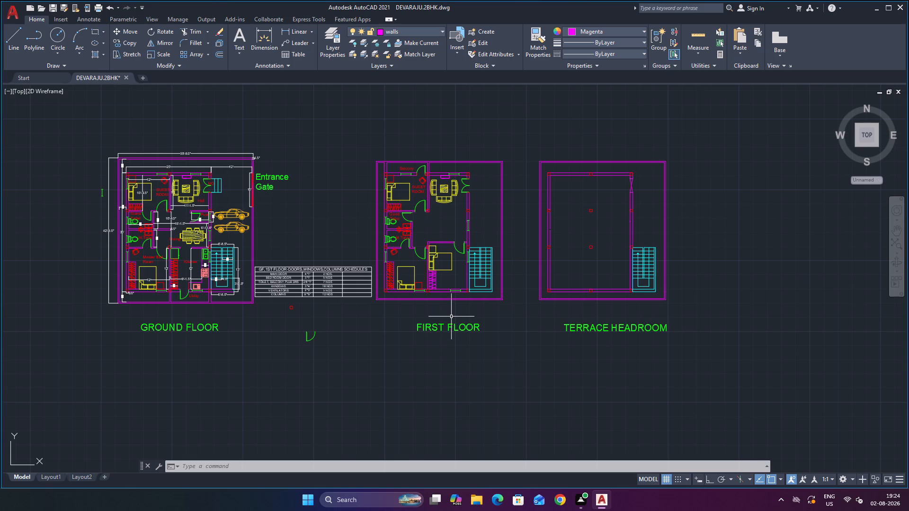
pyautogui.hotkey('ctrl', 's')
pyautogui.hotkey('ctrl', 's')
pyautogui.hotkey('ctrl', 's')
pyautogui.hotkey('ctrl', 's')
pyautogui.scroll(-1, 454, 318)
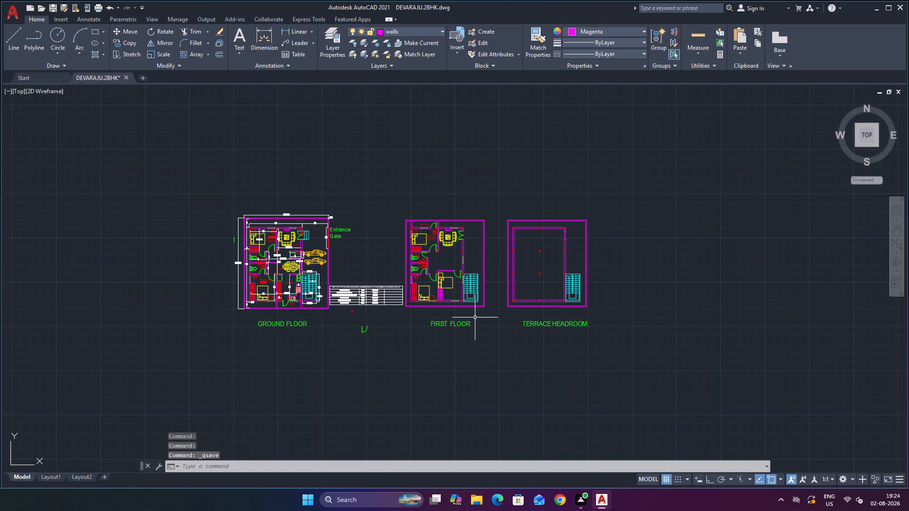
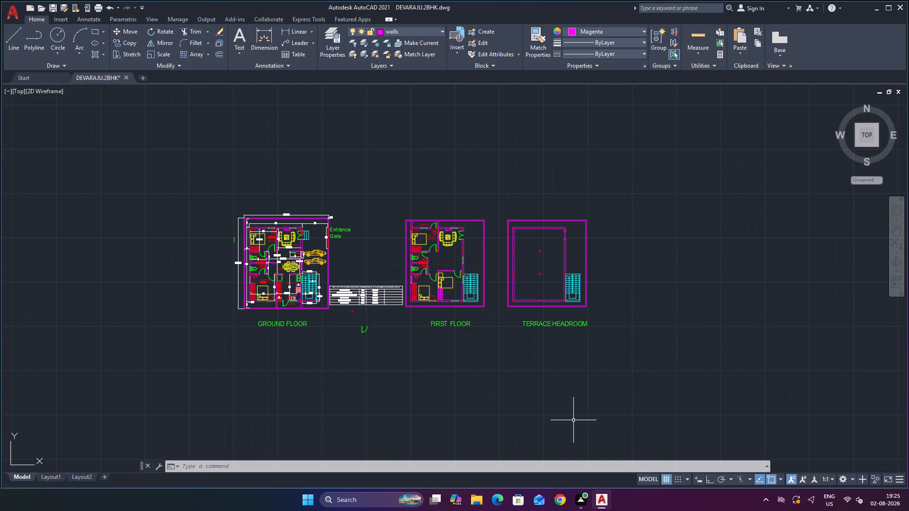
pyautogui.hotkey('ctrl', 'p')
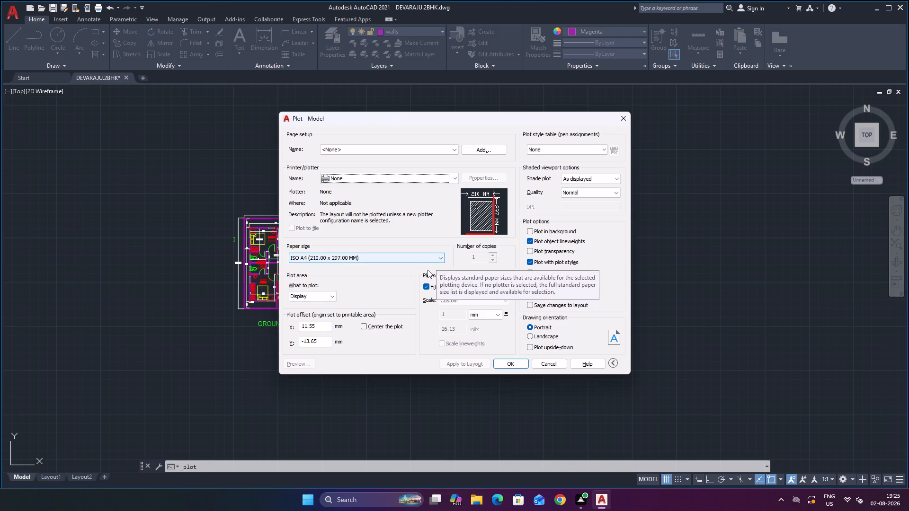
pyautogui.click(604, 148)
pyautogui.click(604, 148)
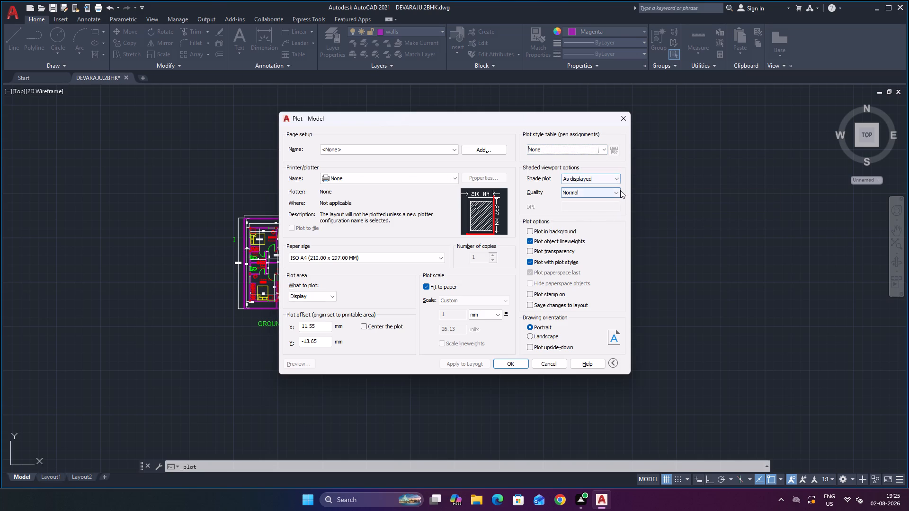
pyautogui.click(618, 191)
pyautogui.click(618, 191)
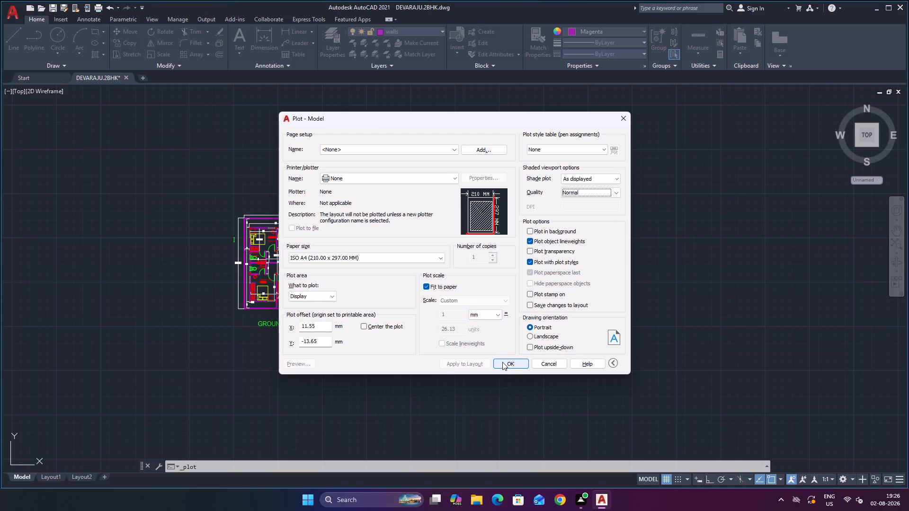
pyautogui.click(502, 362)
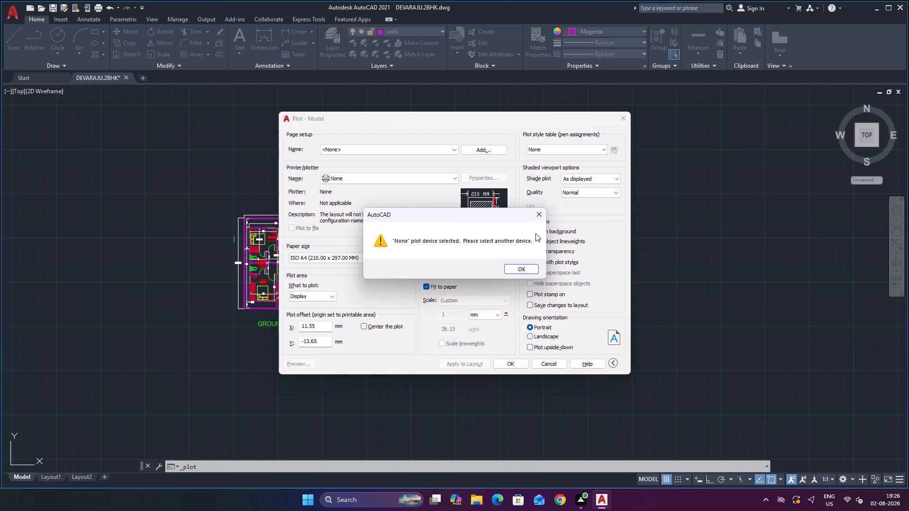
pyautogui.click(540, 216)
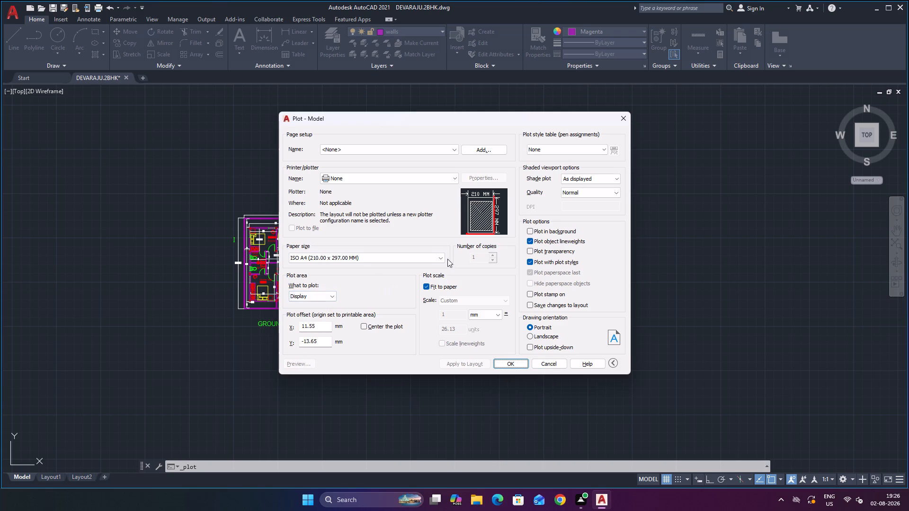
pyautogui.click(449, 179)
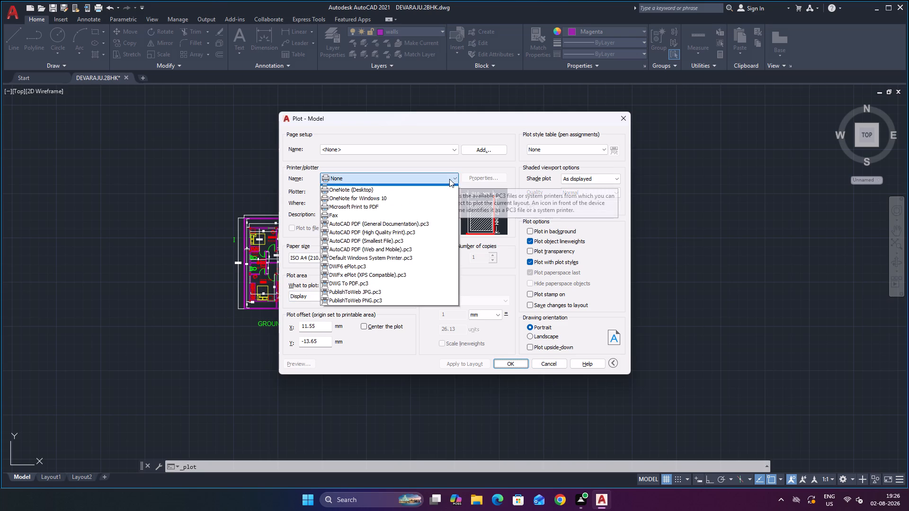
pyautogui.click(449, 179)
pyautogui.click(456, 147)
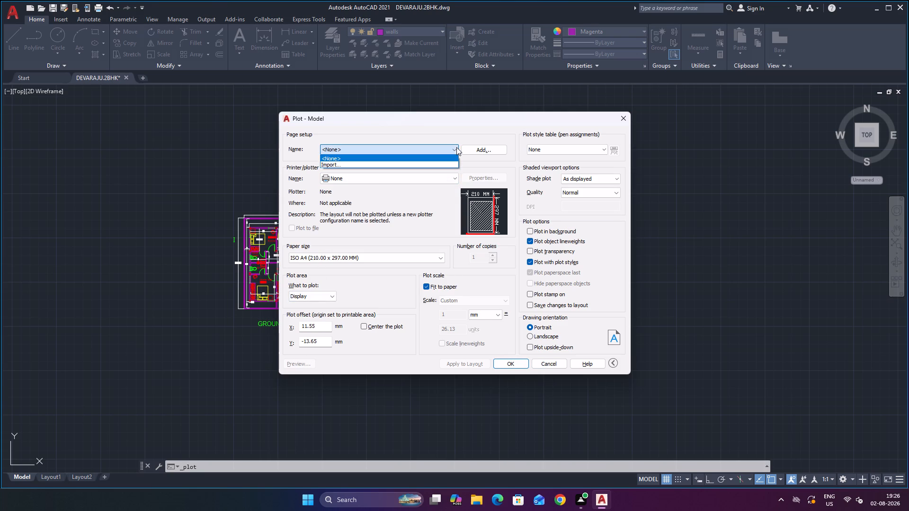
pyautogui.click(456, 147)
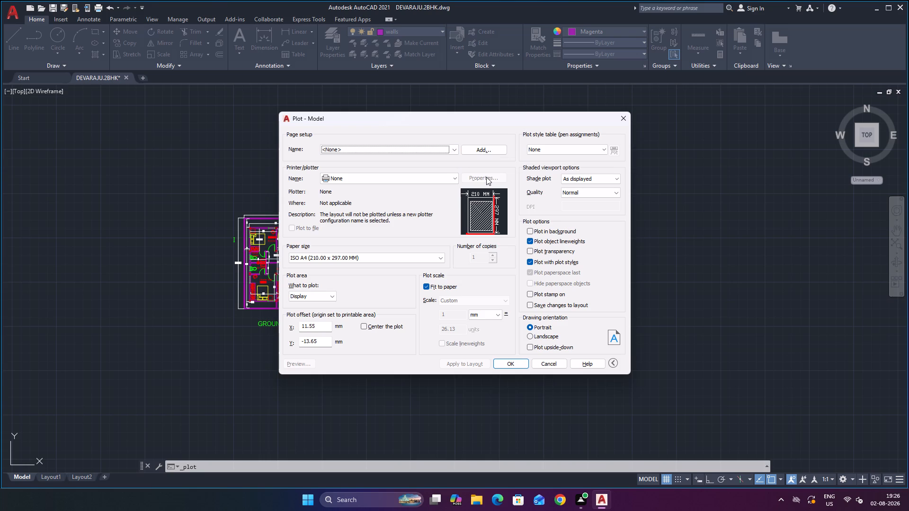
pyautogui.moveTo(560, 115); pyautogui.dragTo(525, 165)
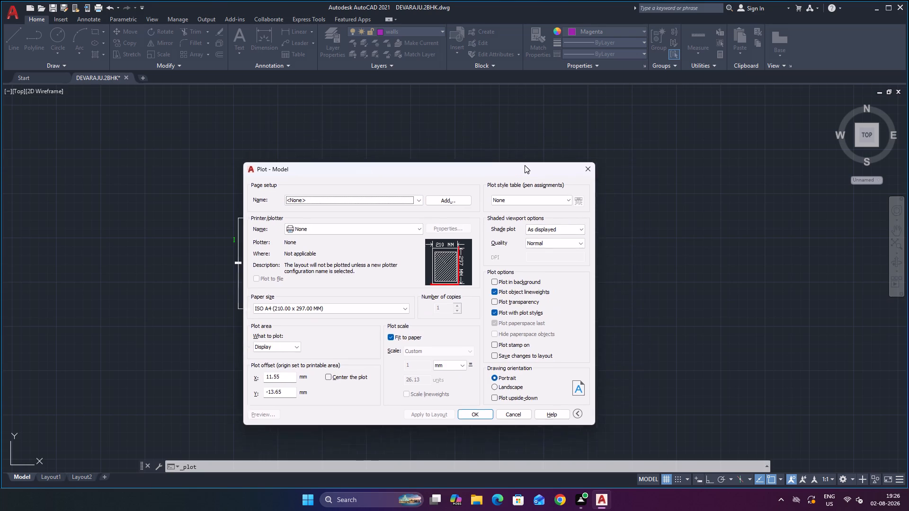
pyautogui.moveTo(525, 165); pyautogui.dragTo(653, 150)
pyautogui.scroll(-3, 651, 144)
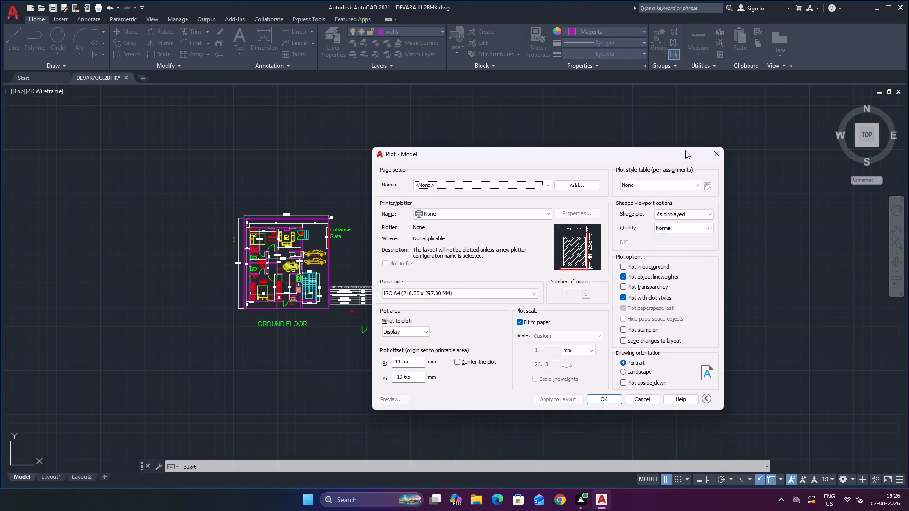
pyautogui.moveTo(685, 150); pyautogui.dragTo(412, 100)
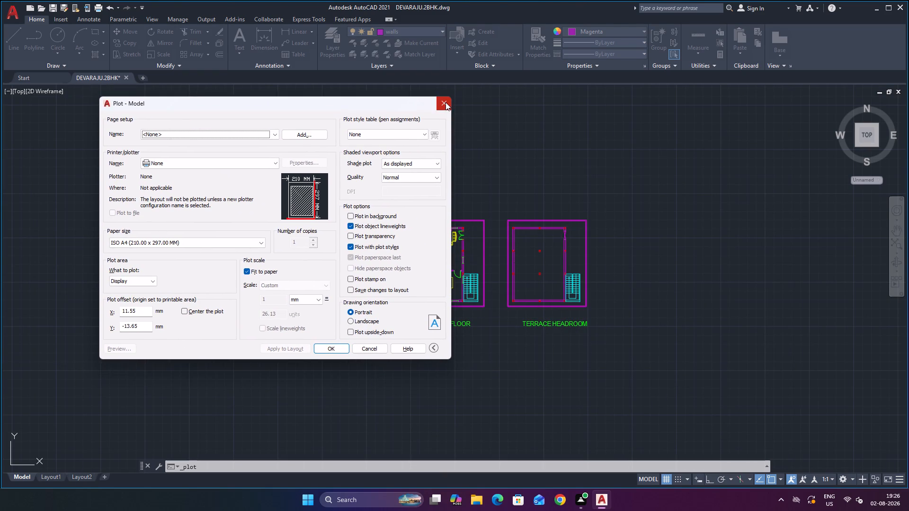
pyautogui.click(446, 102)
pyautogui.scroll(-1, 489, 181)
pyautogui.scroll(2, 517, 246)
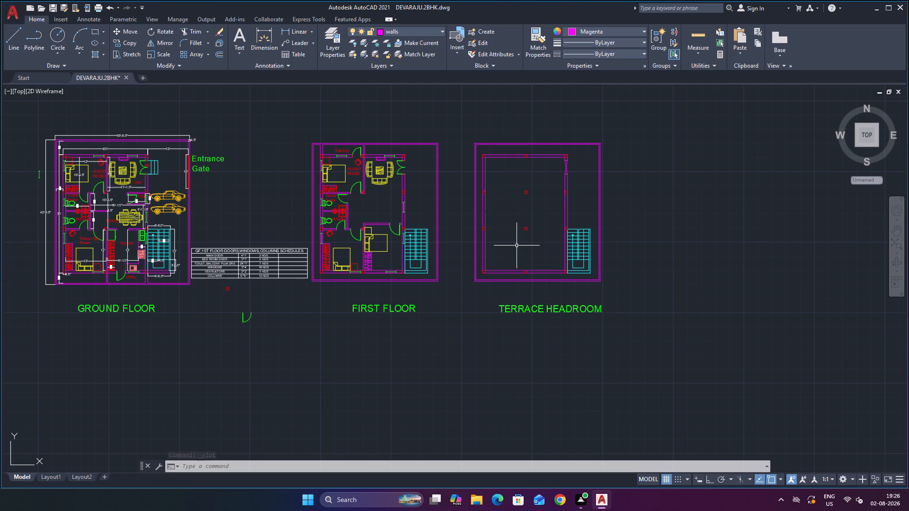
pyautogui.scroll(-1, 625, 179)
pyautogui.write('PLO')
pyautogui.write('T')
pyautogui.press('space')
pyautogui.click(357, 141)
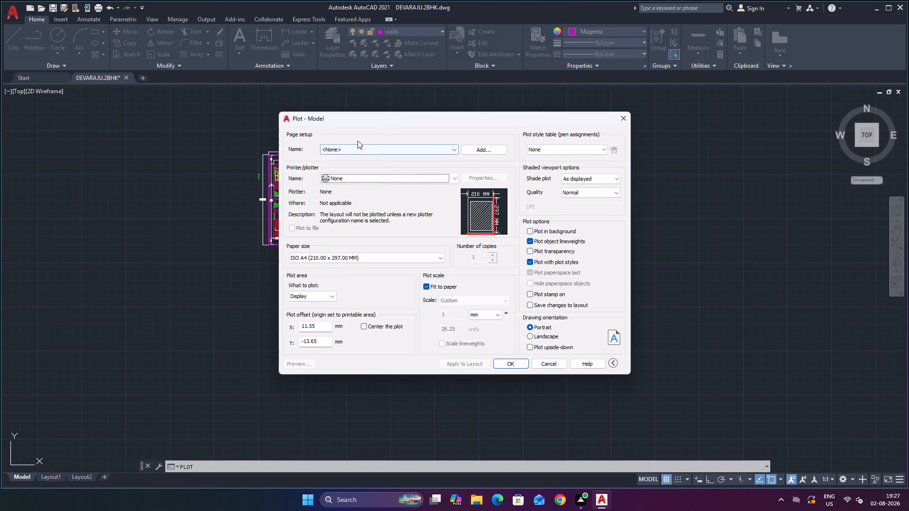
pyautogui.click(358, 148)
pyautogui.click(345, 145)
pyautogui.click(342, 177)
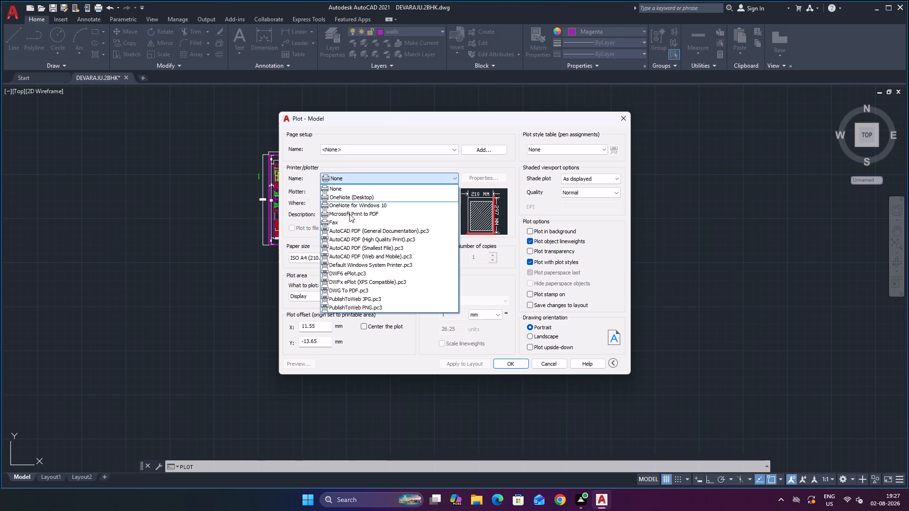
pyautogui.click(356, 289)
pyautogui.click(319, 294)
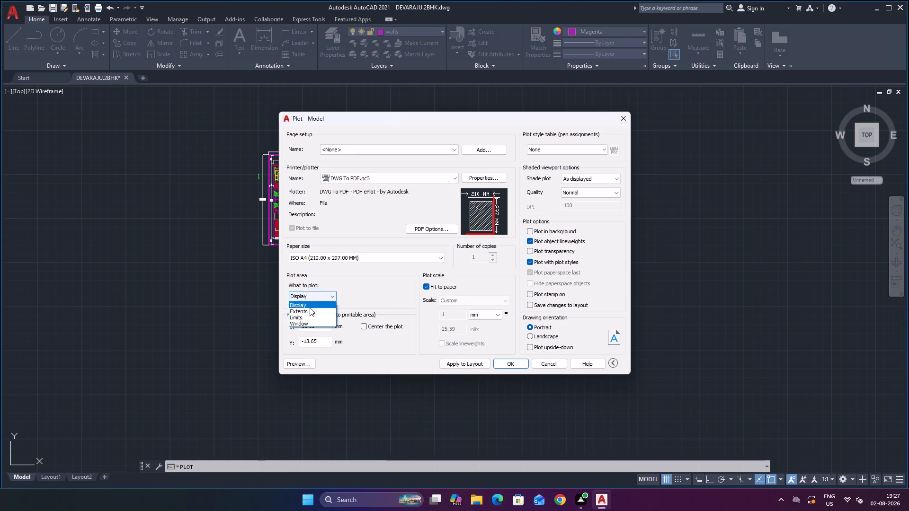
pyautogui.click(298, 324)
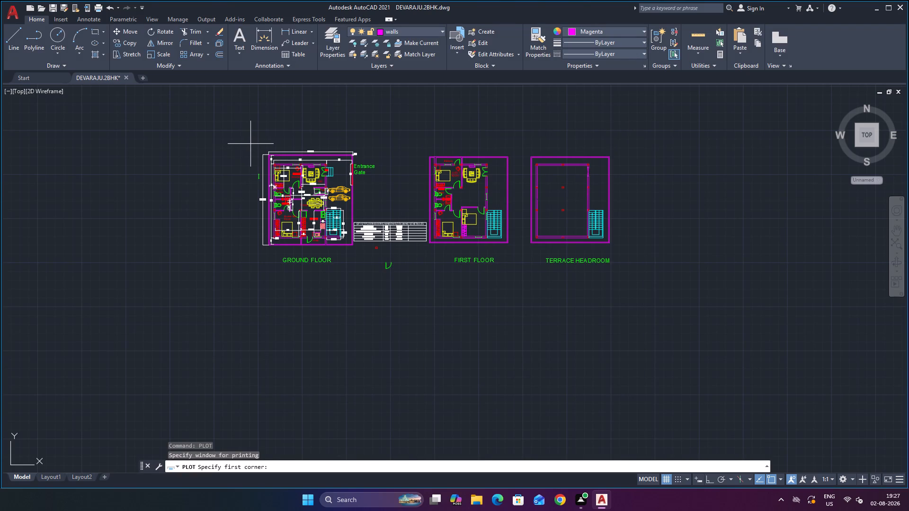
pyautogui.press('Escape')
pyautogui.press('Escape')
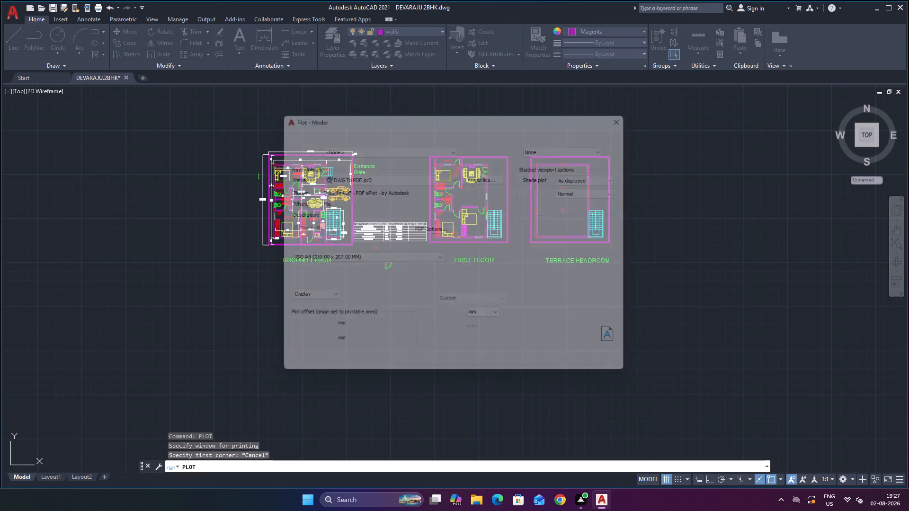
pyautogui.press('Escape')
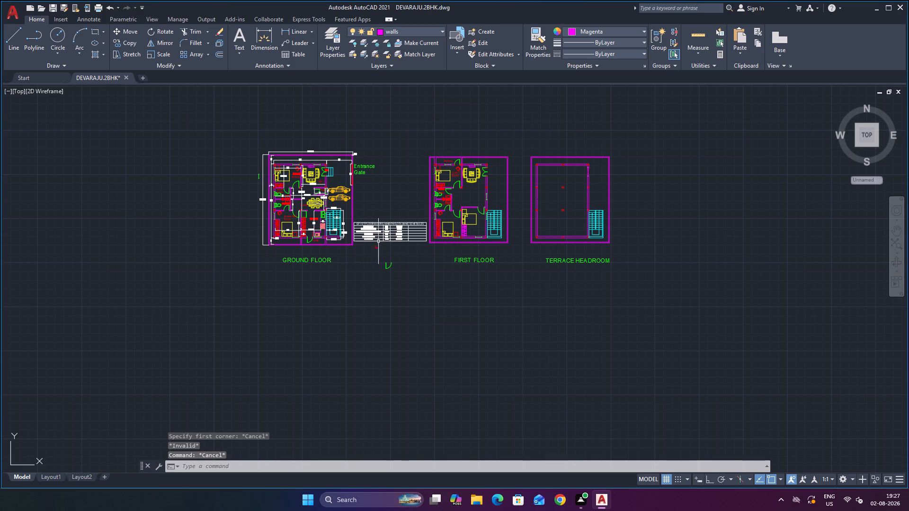
# Move the First Floor plan with its title directly below the Ground Floor plan.
pyautogui.click(422, 138)
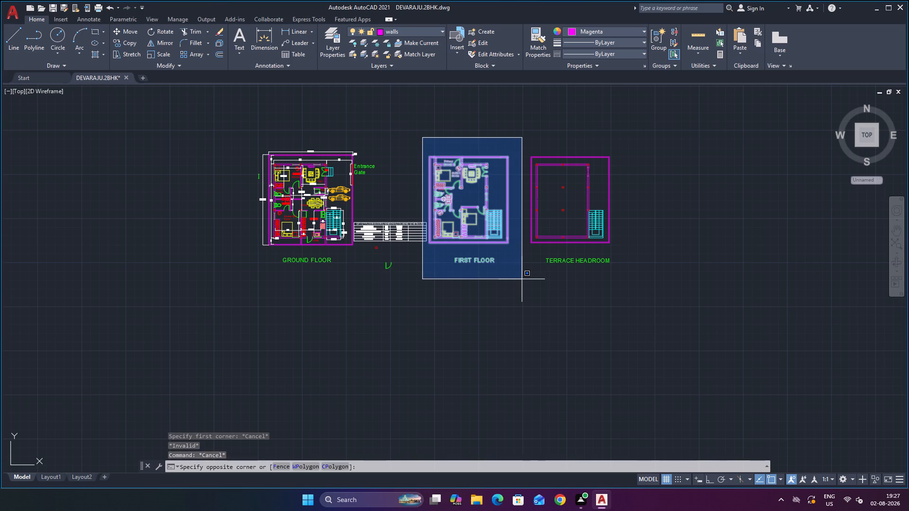
pyautogui.click(522, 279)
pyautogui.press('m')
pyautogui.press('space')
pyautogui.click(517, 274)
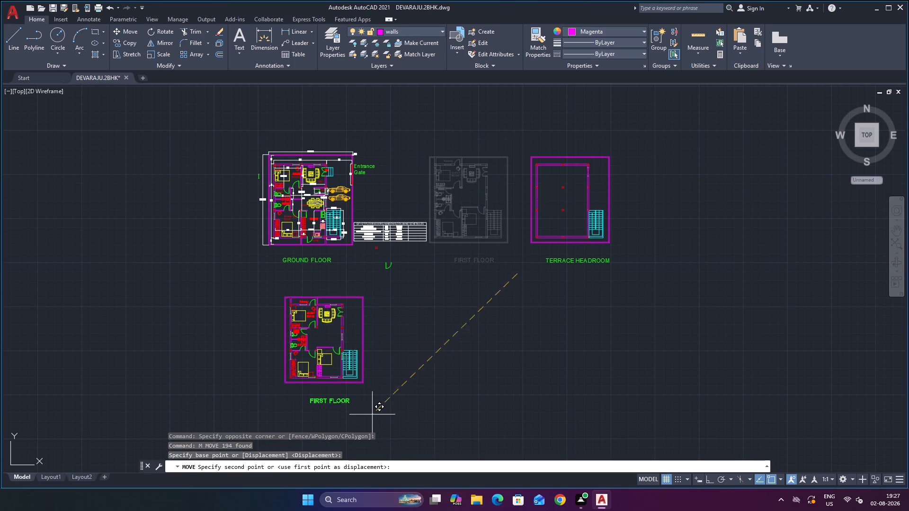
pyautogui.click(355, 391)
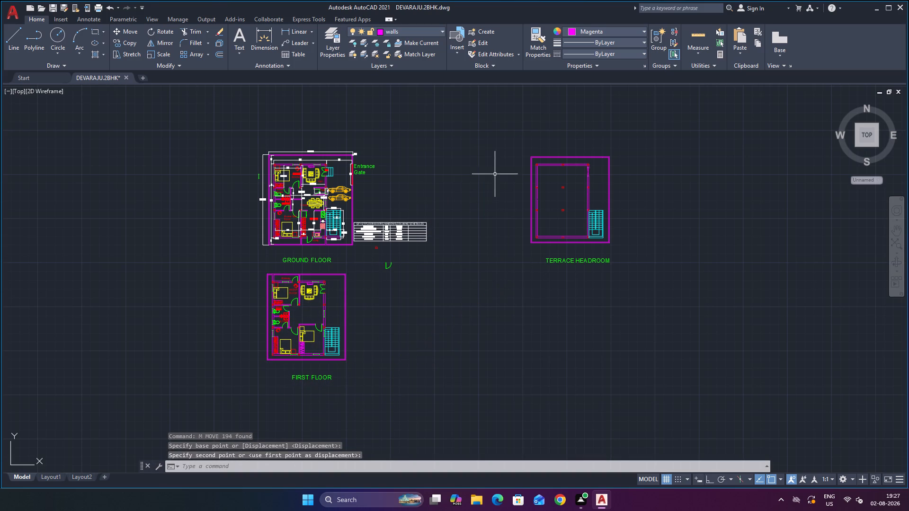
# Move the Terrace Headroom plan with its title next to the First Floor plan, below the schedule table.
pyautogui.click(493, 138)
pyautogui.click(652, 310)
pyautogui.press('m')
pyautogui.press('space')
pyautogui.click(677, 185)
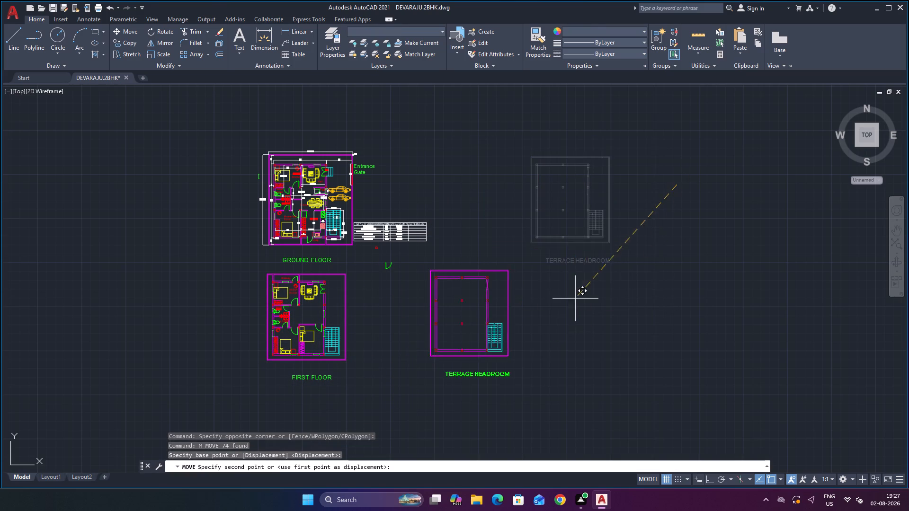
pyautogui.click(498, 300)
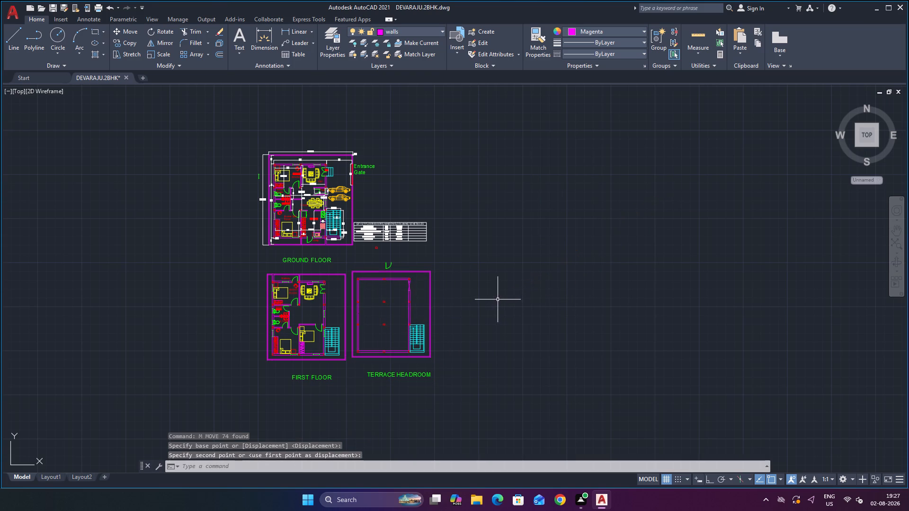
# Erase the stray door symbol and the loose column square between the schedule table and the Terrace Headroom plan.
pyautogui.scroll(3, 404, 264)
pyautogui.moveTo(400, 270); pyautogui.dragTo(392, 270)
pyautogui.click(276, 247)
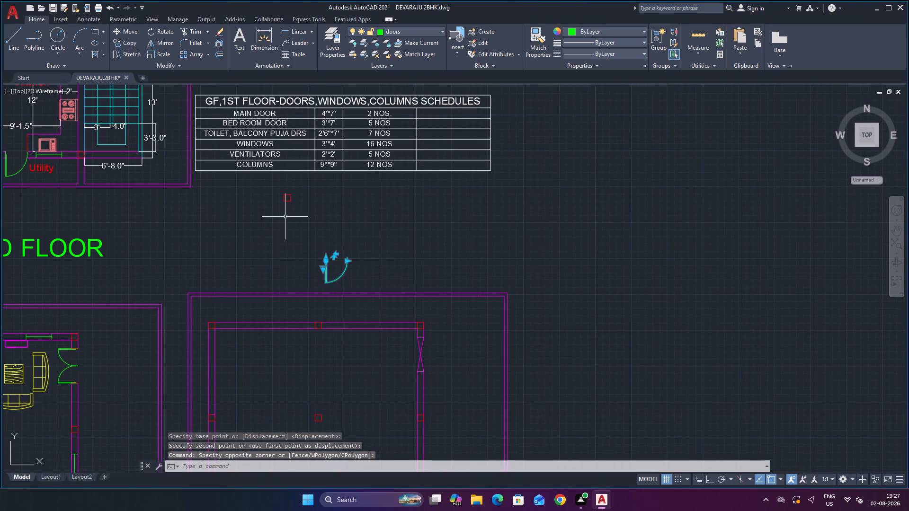
pyautogui.press('Delete')
pyautogui.click(308, 182)
pyautogui.click(278, 218)
pyautogui.press('Delete')
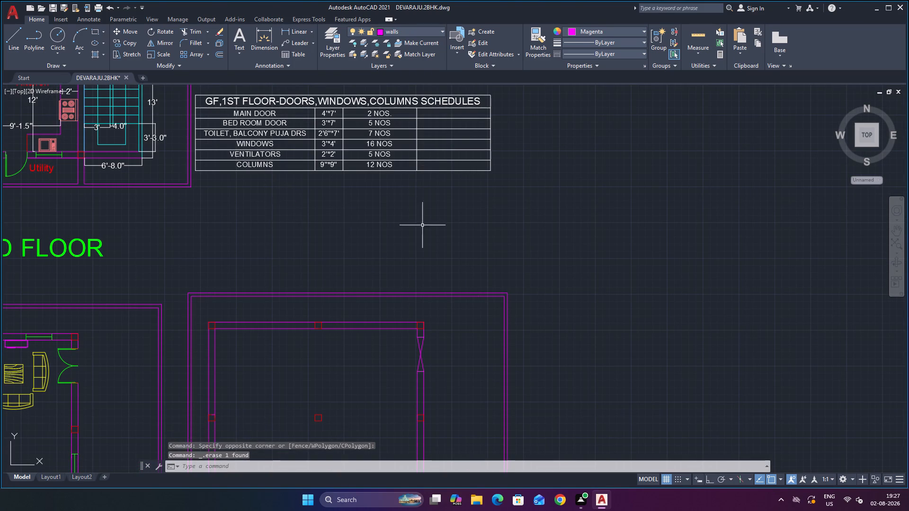
# Set up a plot to DWG To PDF.pc3 with a window around all three plans and the schedule table, centered on the sheet.
pyautogui.scroll(-2, 422, 226)
pyautogui.scroll(-1, 512, 233)
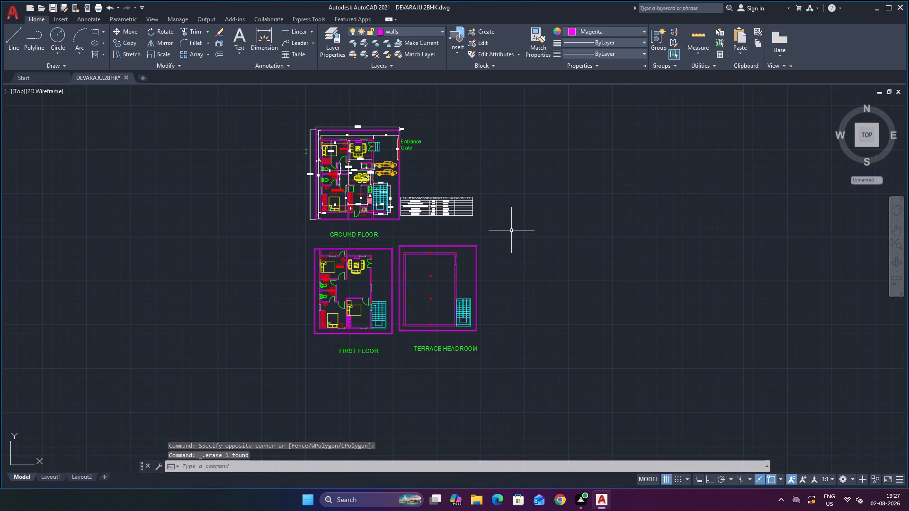
pyautogui.write('PLOT')
pyautogui.press('space')
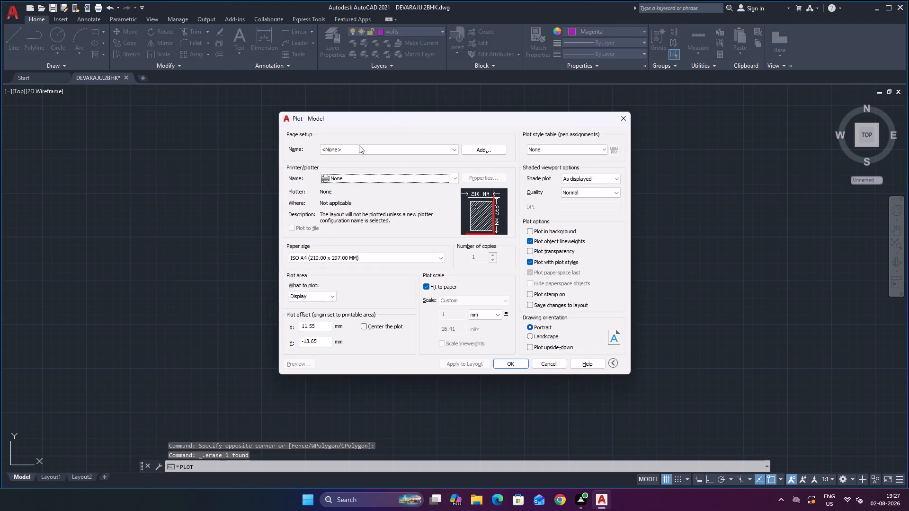
pyautogui.tripleClick(334, 143)
pyautogui.click(335, 174)
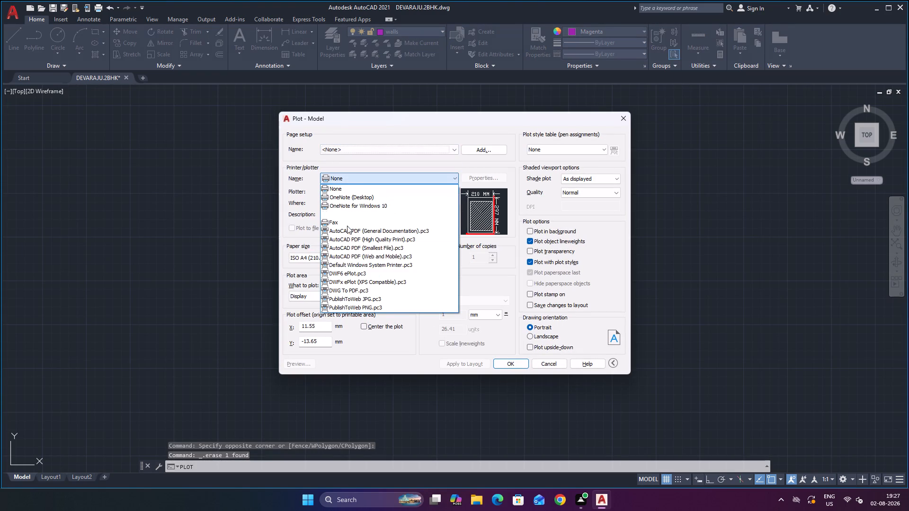
pyautogui.click(348, 289)
pyautogui.click(320, 296)
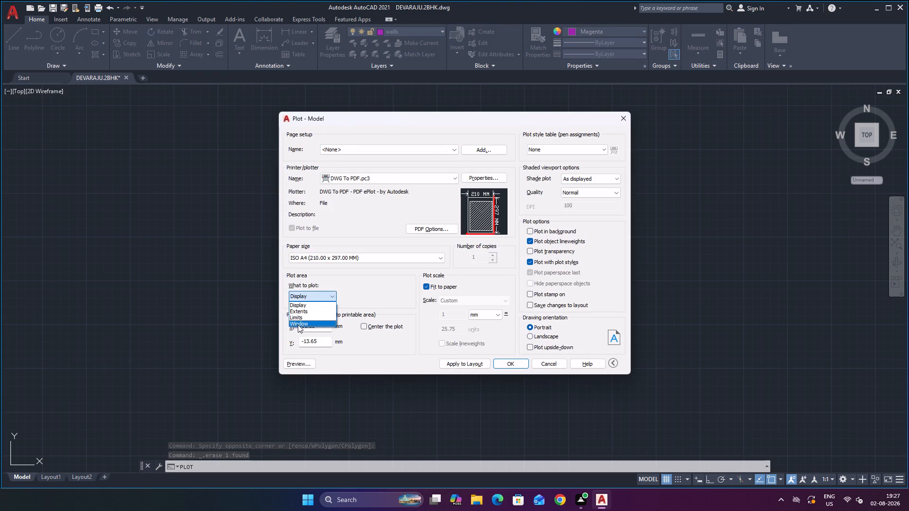
pyautogui.click(298, 323)
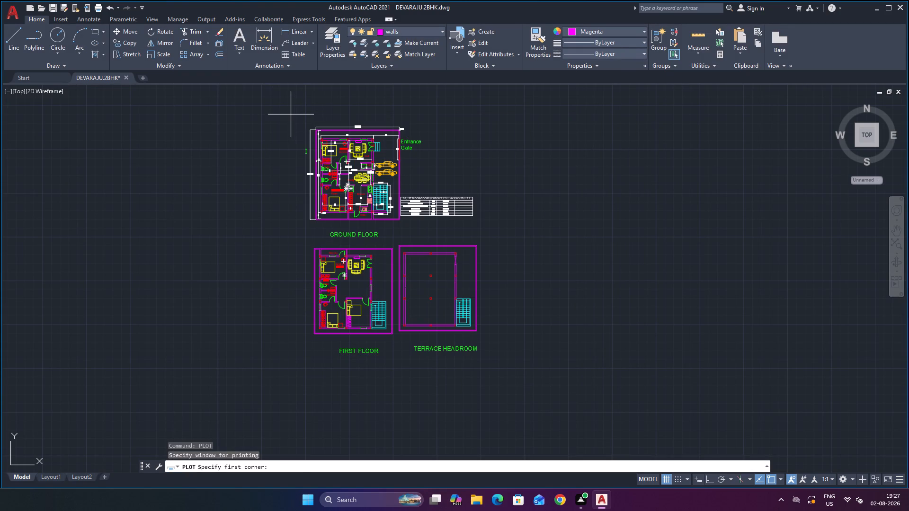
pyautogui.click(291, 115)
pyautogui.click(499, 369)
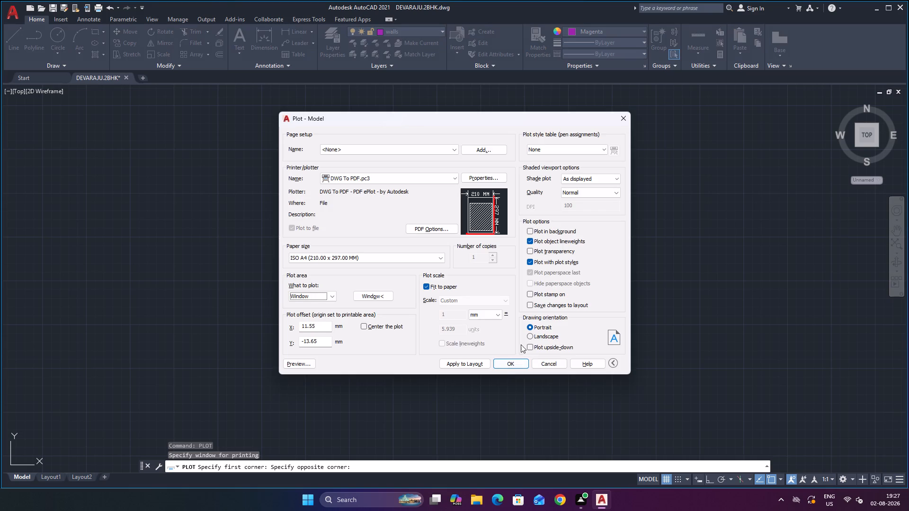
pyautogui.click(381, 326)
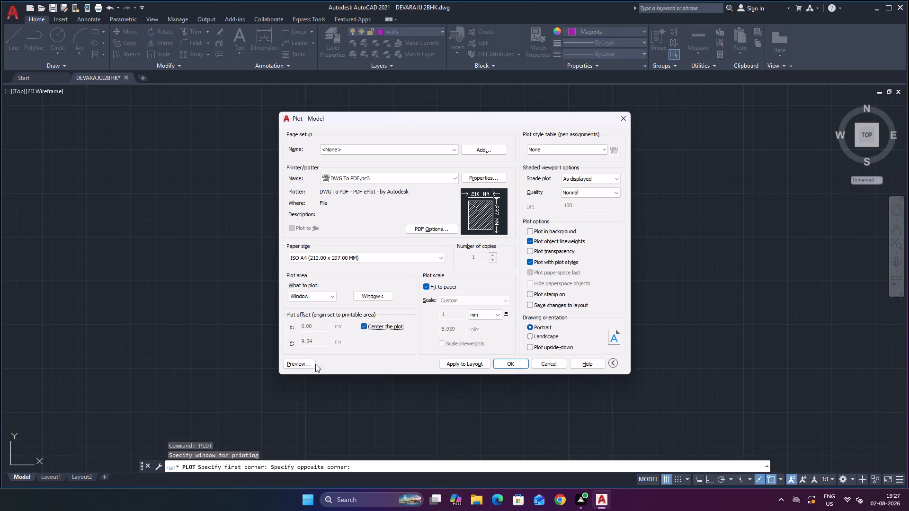
# Preview the plot and inspect how the three floor plans and the schedule table sit on the sheet.
pyautogui.click(310, 363)
pyautogui.scroll(1, 476, 174)
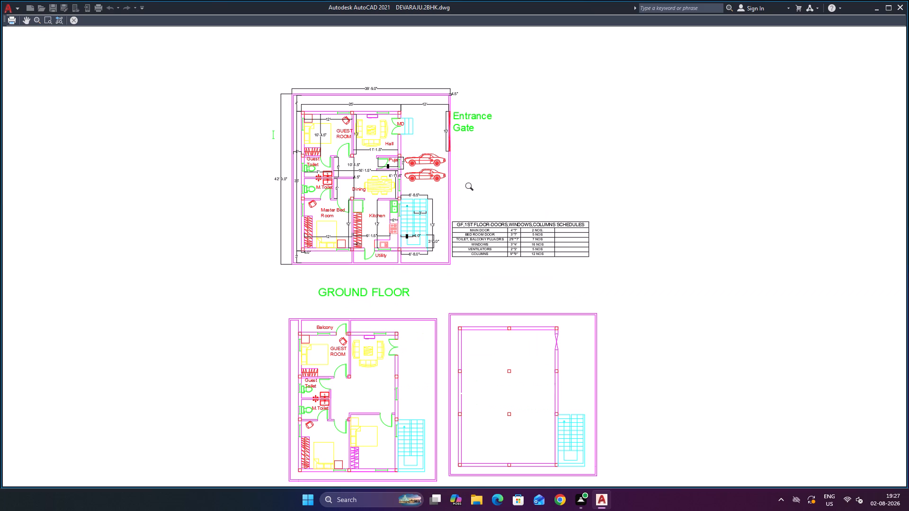
pyautogui.scroll(1, 457, 260)
pyautogui.scroll(-1, 448, 277)
pyautogui.press('Escape')
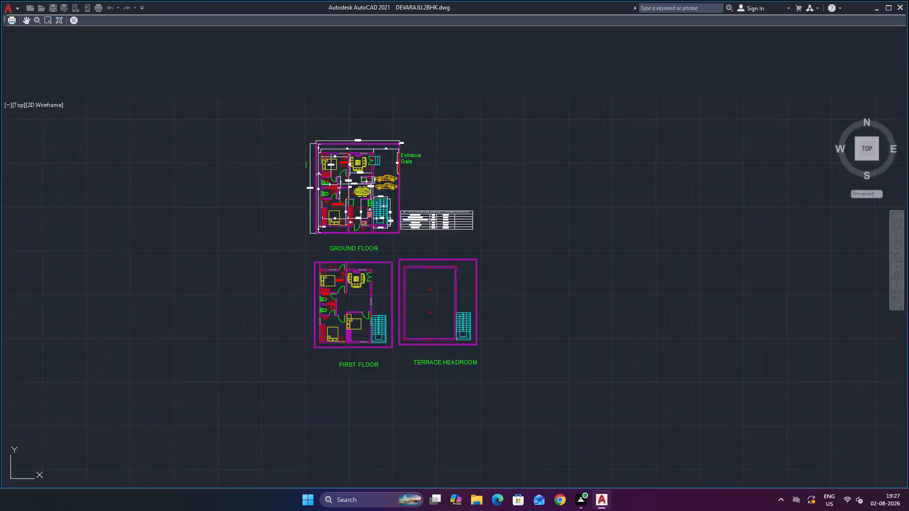
# Erase the stray green objects just outside the overall vertical dimension of the Ground Floor plan.
pyautogui.click(618, 119)
pyautogui.press('Escape')
pyautogui.scroll(3, 303, 153)
pyautogui.click(322, 135)
pyautogui.click(283, 192)
pyautogui.press('Delete')
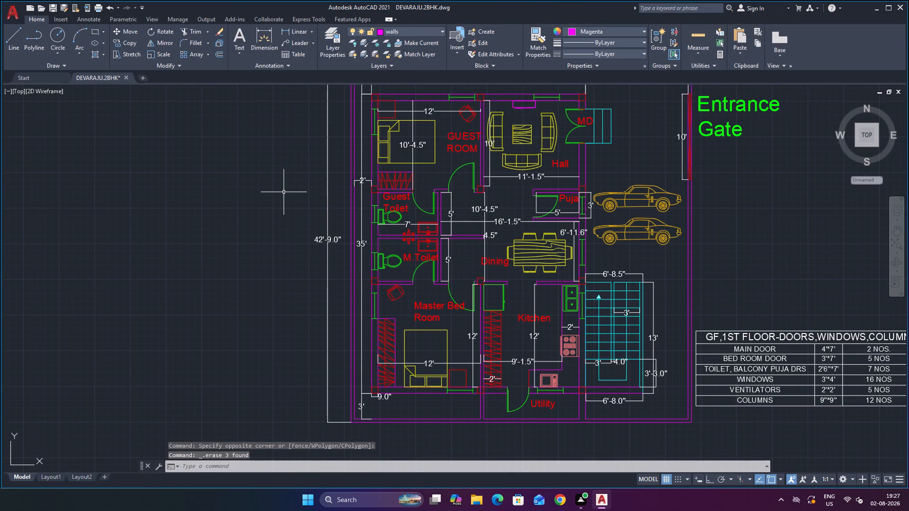
# Start a new plot of the model and choose DWG To PDF.pc3 as the plotter.
pyautogui.press('p')
pyautogui.press('l')
pyautogui.press('o')
pyautogui.press('t')
pyautogui.press('space')
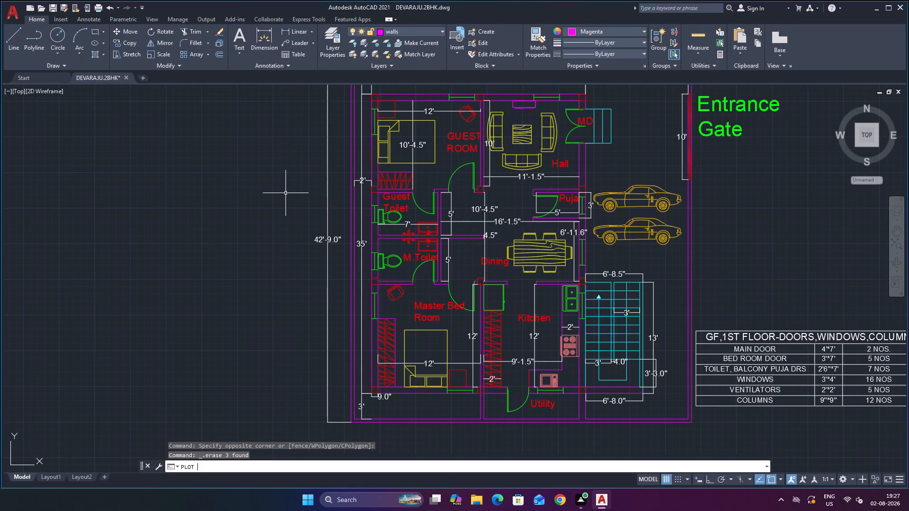
pyautogui.click(348, 153)
pyautogui.click(345, 171)
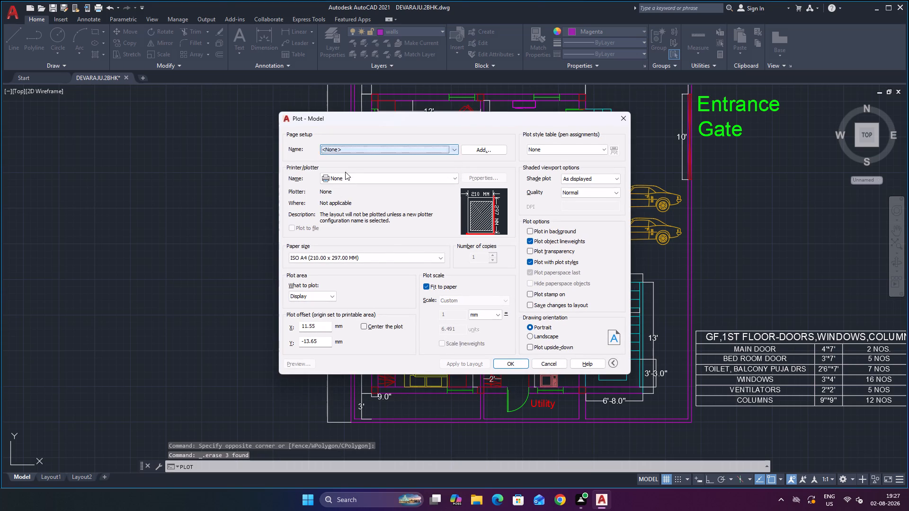
pyautogui.click(344, 179)
pyautogui.click(351, 289)
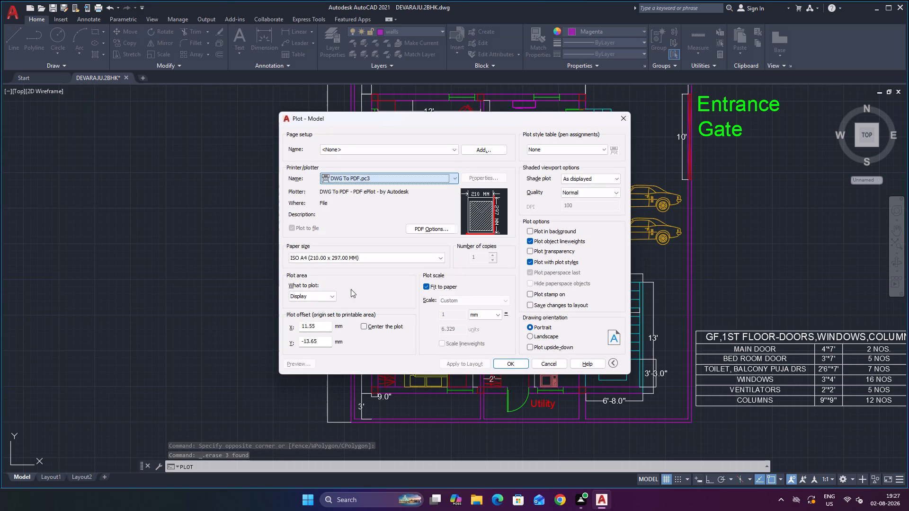
# Set the plot area to a window around all three floor plans and the schedule table, and center the plot.
pyautogui.click(325, 300)
pyautogui.click(299, 323)
pyautogui.scroll(-2, 337, 260)
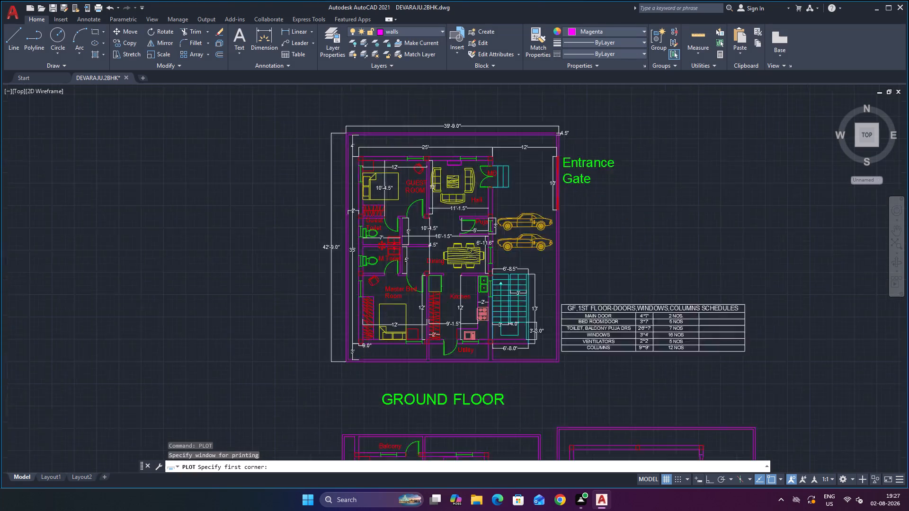
pyautogui.scroll(-1, 337, 260)
pyautogui.click(321, 194)
pyautogui.scroll(-2, 348, 174)
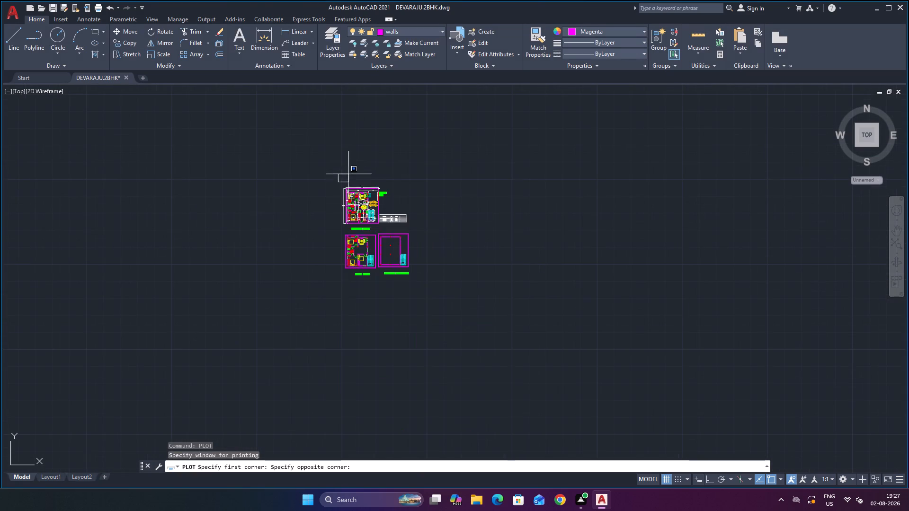
pyautogui.click(416, 284)
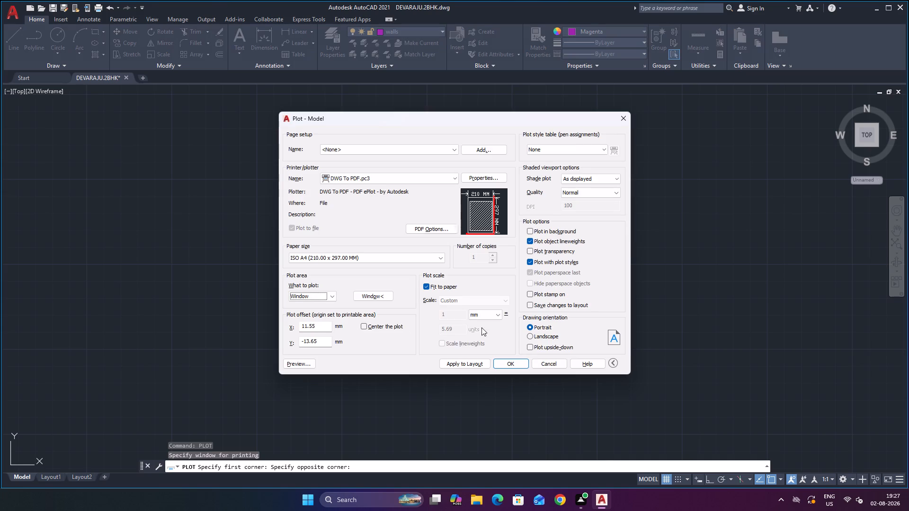
pyautogui.click(390, 325)
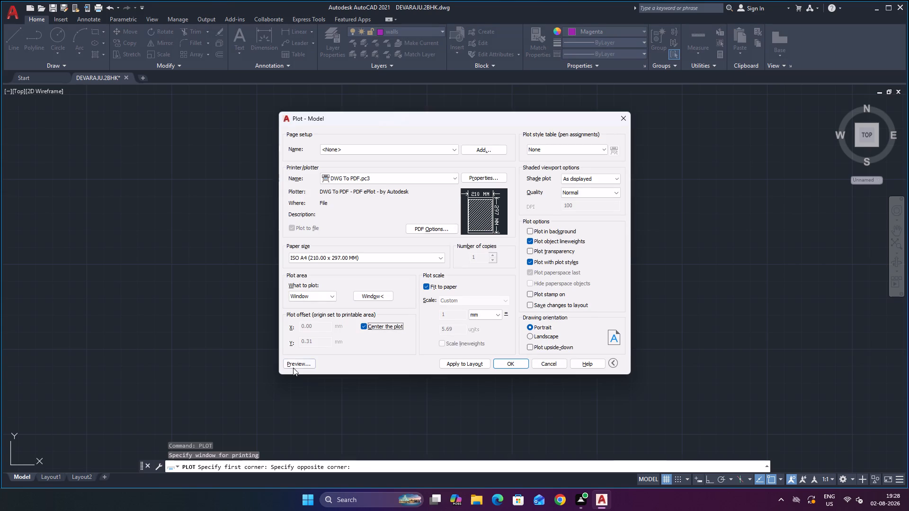
# Preview the plot to check the sheet after the cleanup.
pyautogui.click(295, 365)
pyautogui.press('Escape')
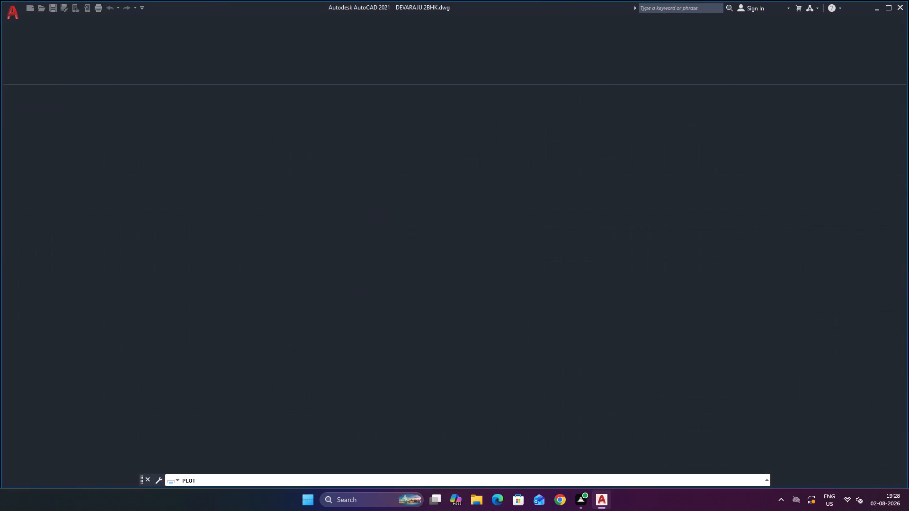
# Plot the sheet to a PDF file on the Desktop, keeping the suggested file name.
pyautogui.click(506, 360)
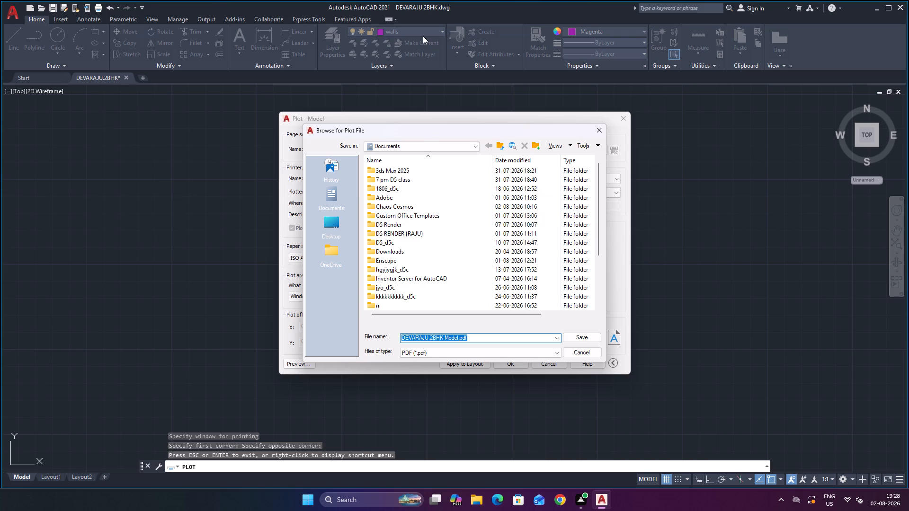
pyautogui.scroll(-9, 405, 246)
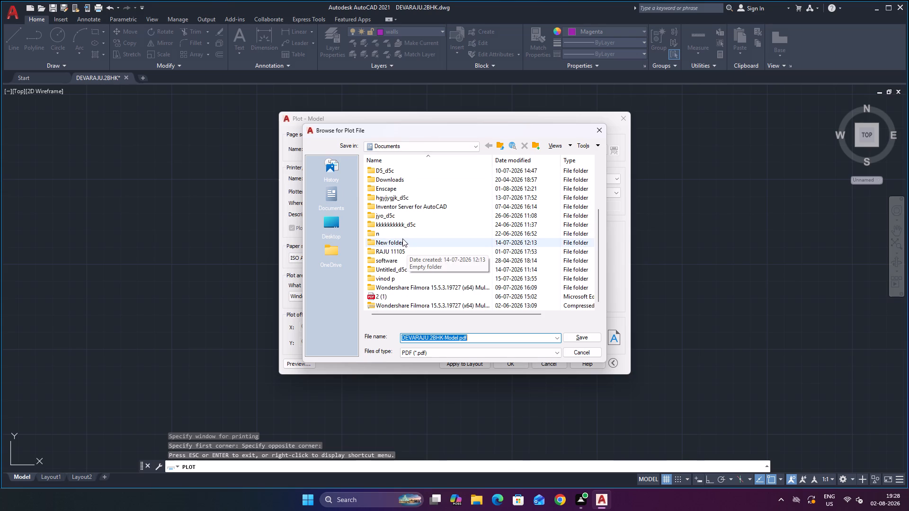
pyautogui.click(332, 230)
pyautogui.scroll(-5, 407, 272)
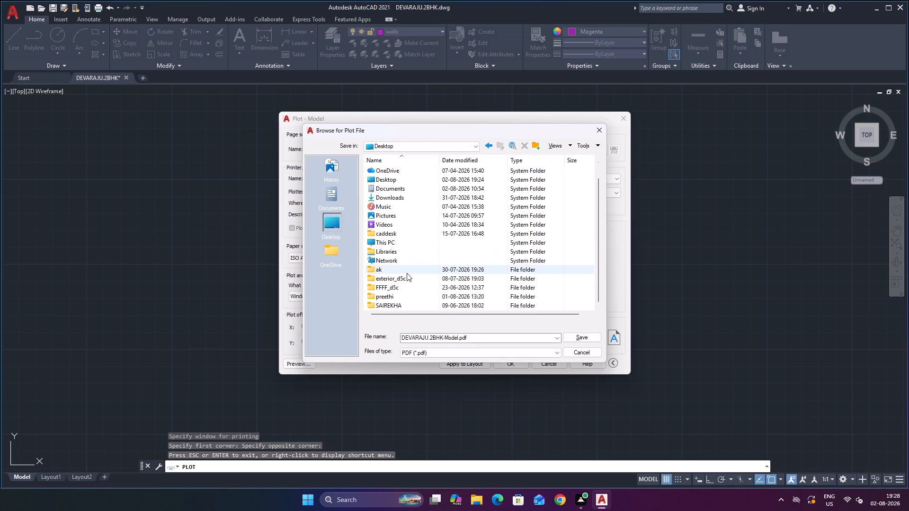
pyautogui.scroll(-7, 407, 273)
pyautogui.click(566, 334)
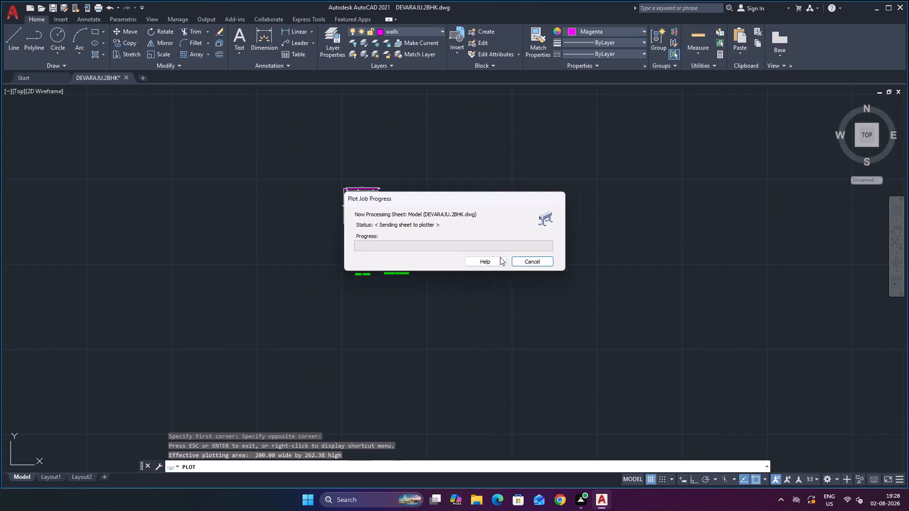
pyautogui.click(487, 184)
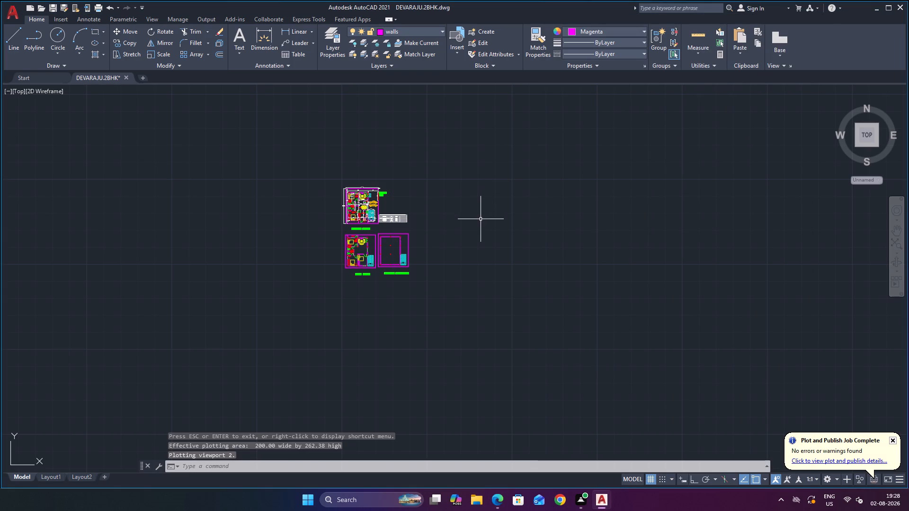
# Save the drawing.
pyautogui.hotkey('ctrl', 's')
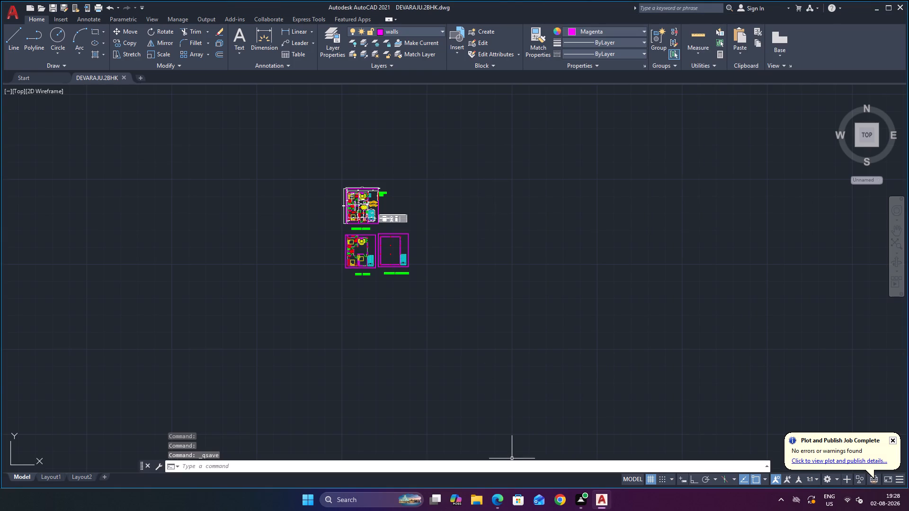